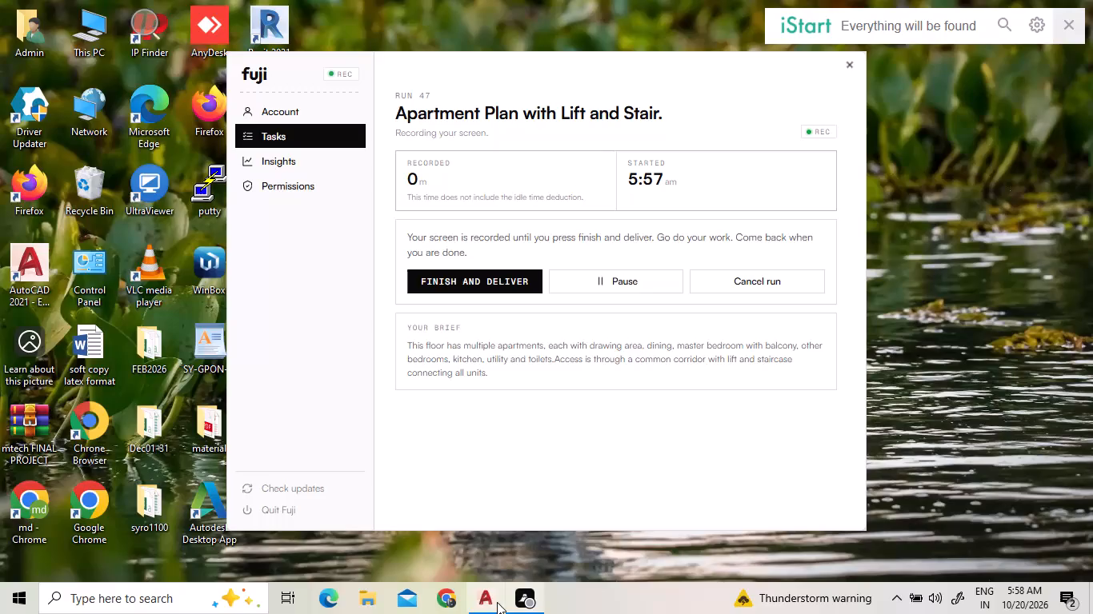
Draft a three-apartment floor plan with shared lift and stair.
Switch to AutoCAD and turn on the command log file with LOGFILEON.
click(486, 592)
click(431, 541)
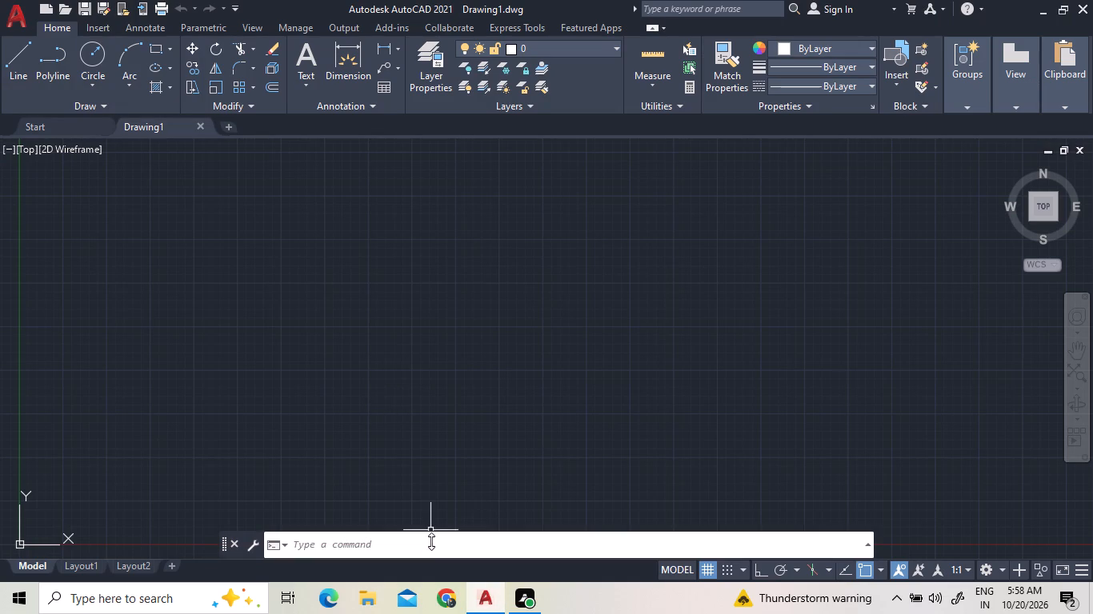
text(log)
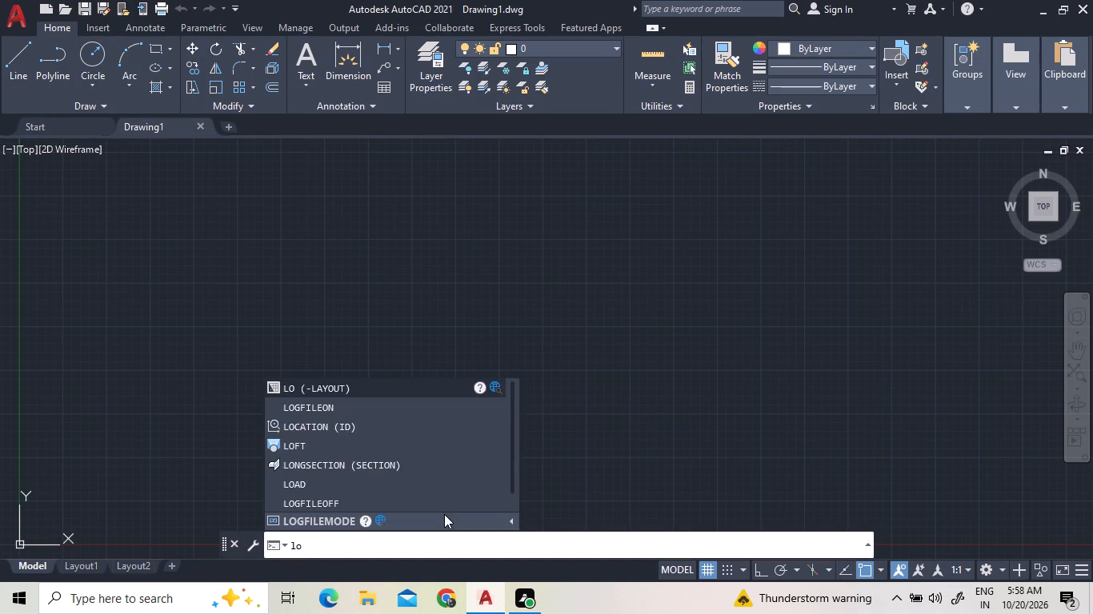
key(Return)
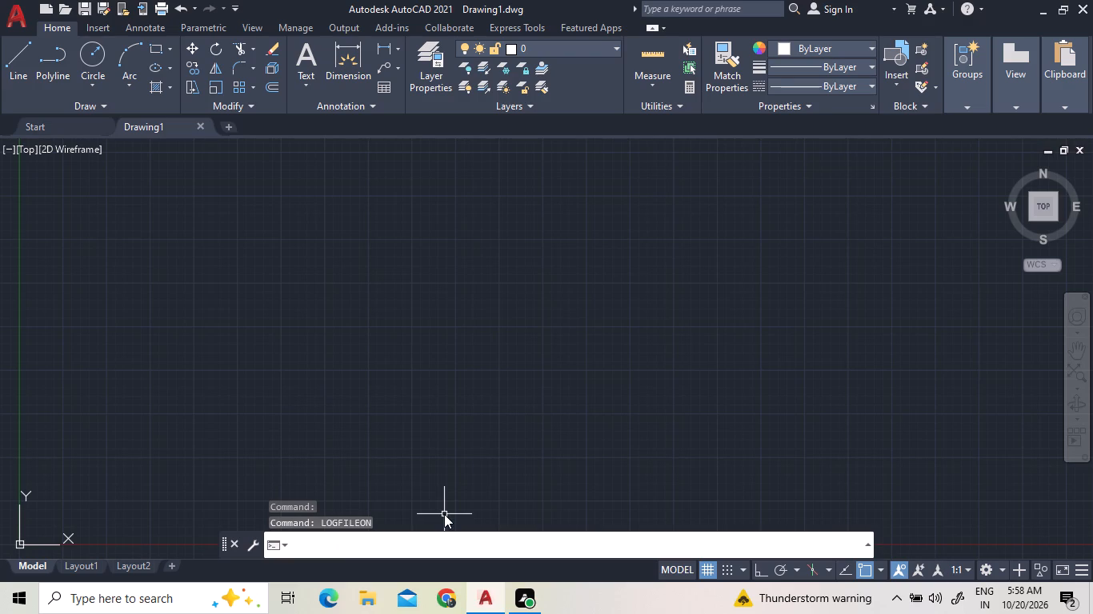
Set the drawing units to Engineering length type with 0'-0" precision.
text(un)
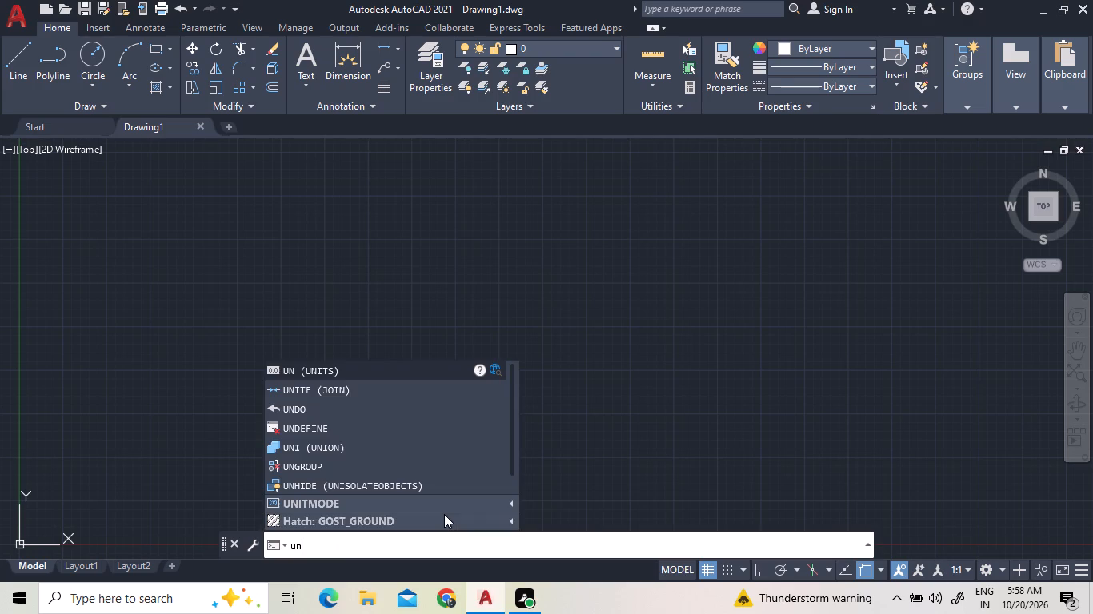
key(Return)
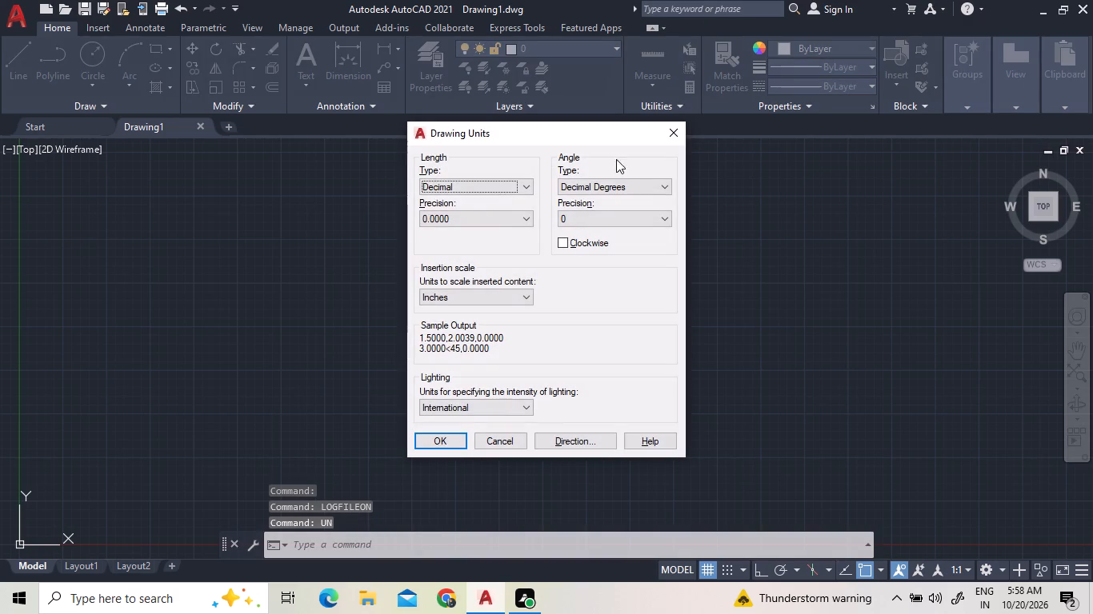
click(514, 188)
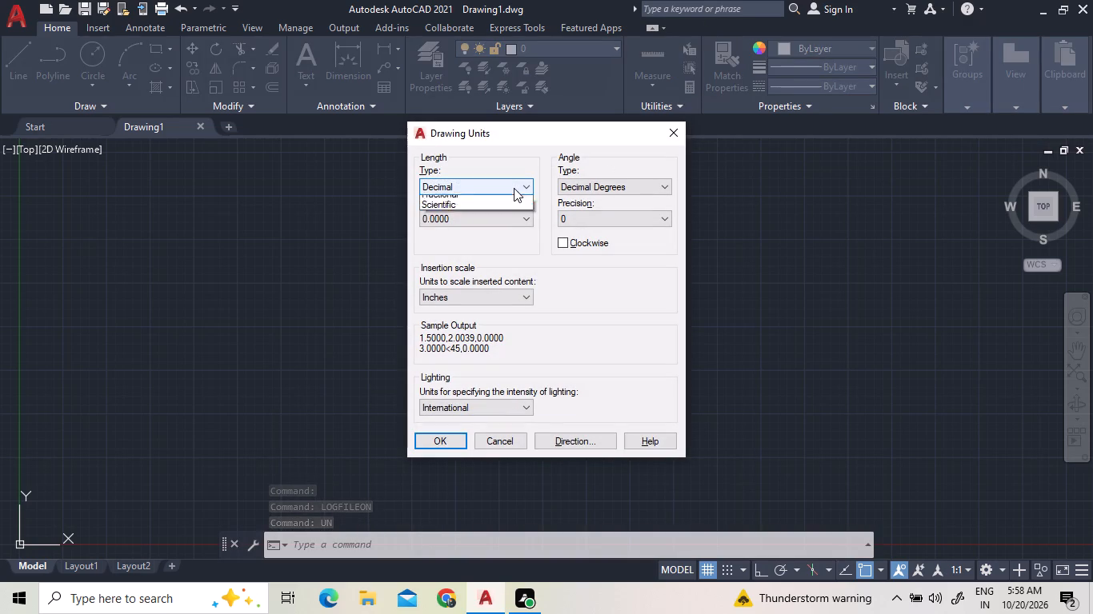
click(500, 226)
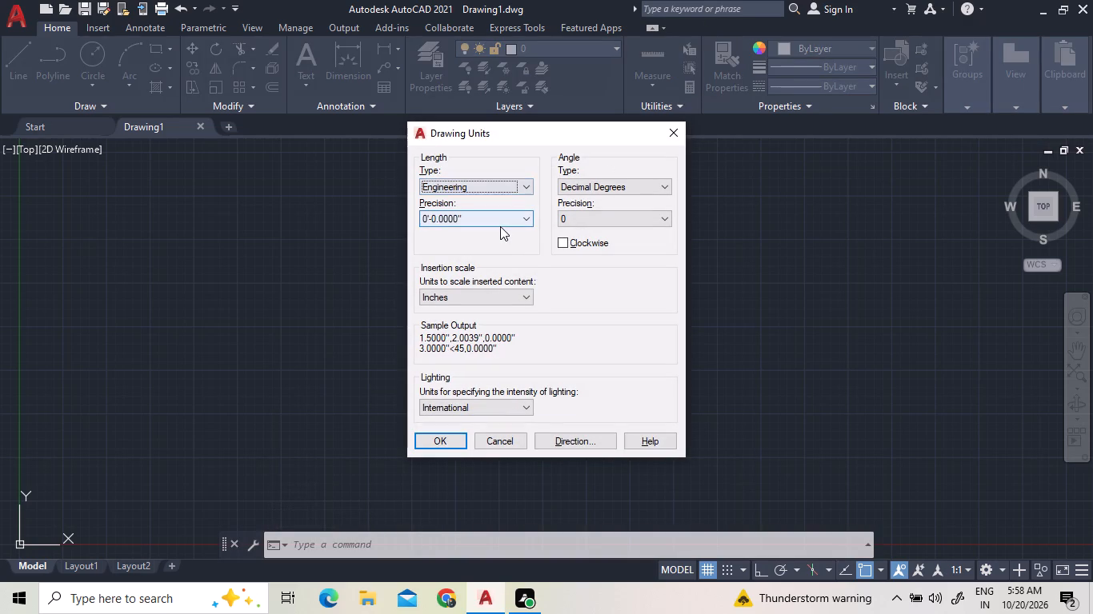
click(500, 226)
click(502, 229)
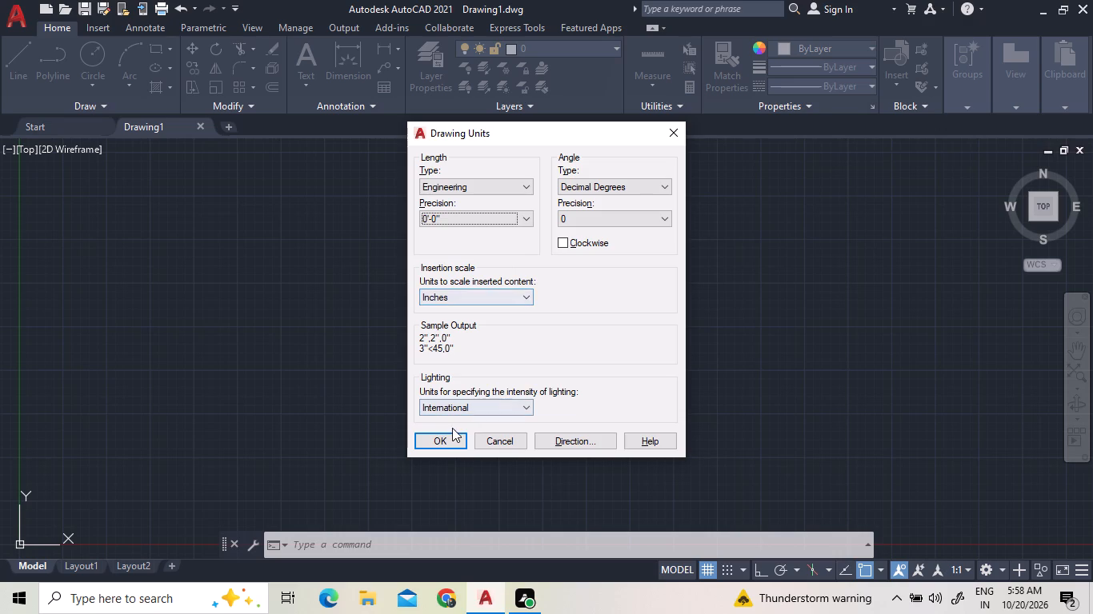
click(439, 436)
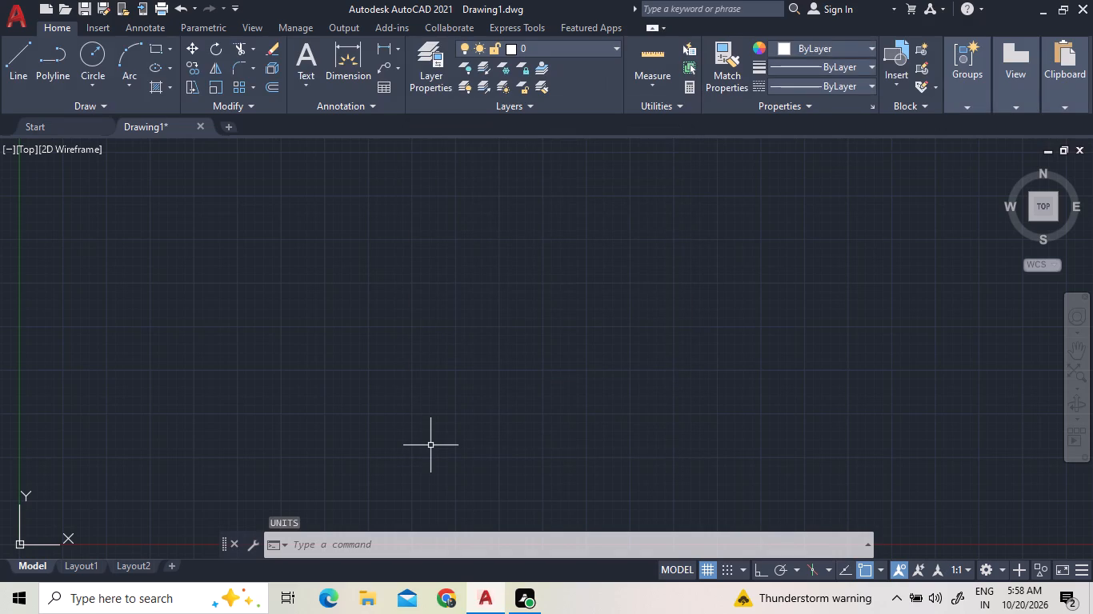
Modify the Standard dimension style so its primary linear units are Engineering with 0'-0" precision.
key(d)
text(im)
key(s)
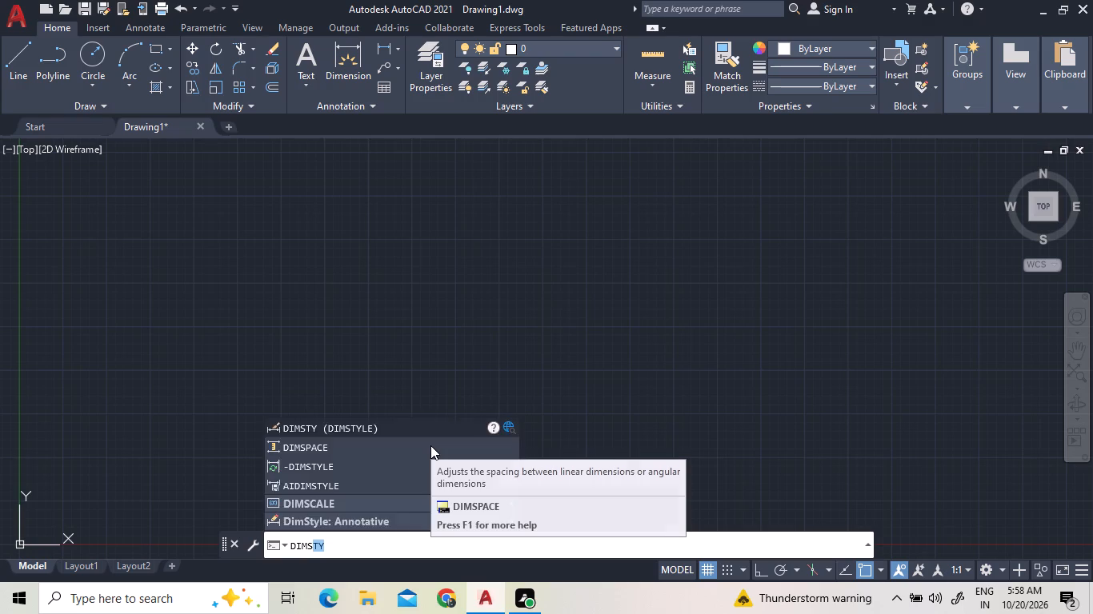
key(Return)
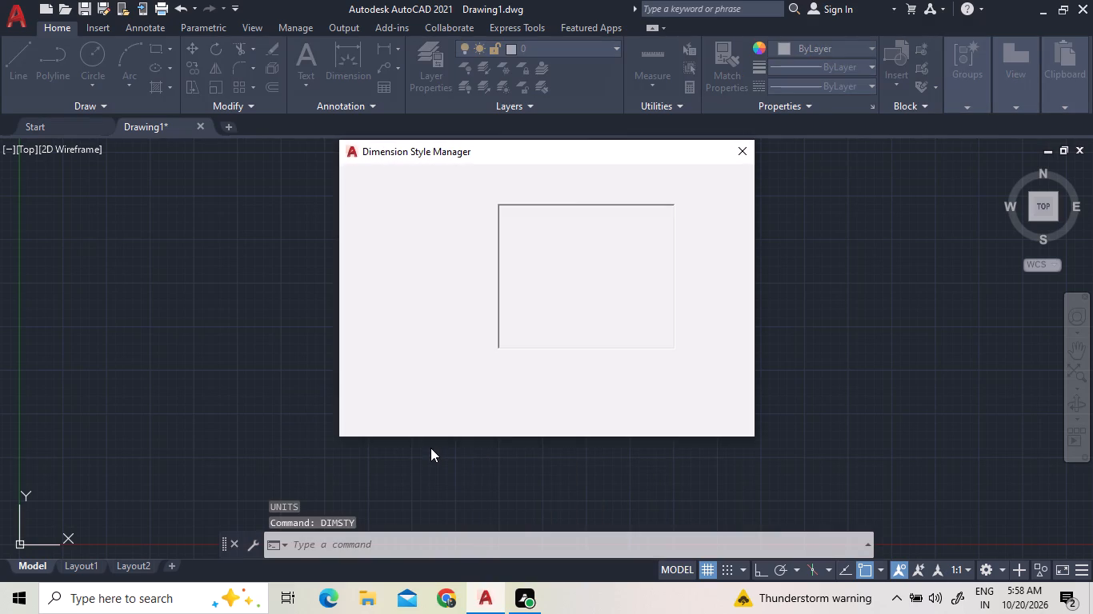
click(735, 261)
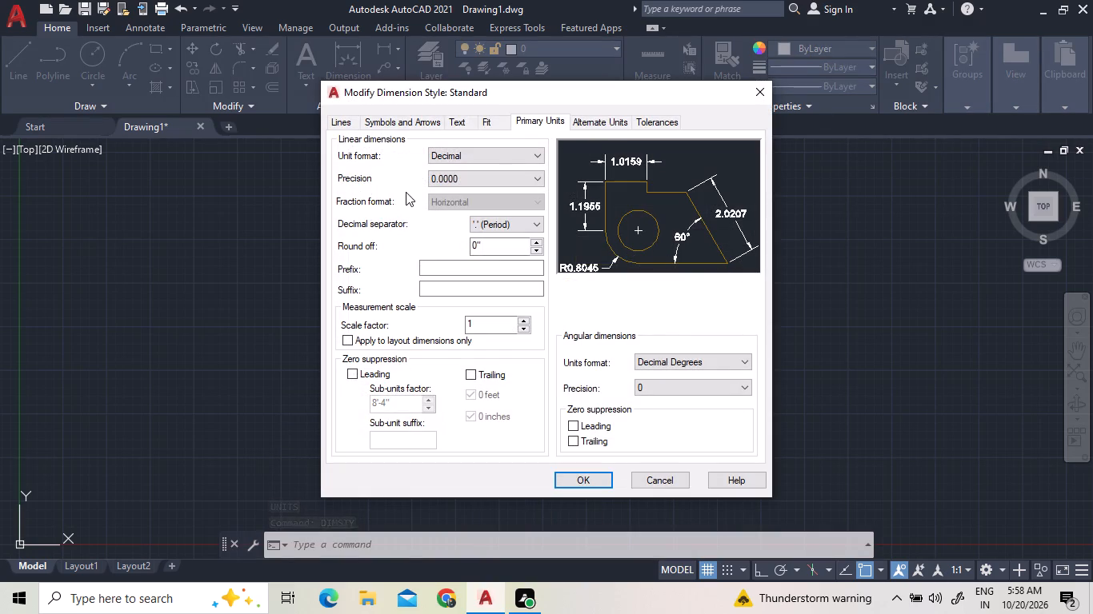
click(494, 148)
click(494, 189)
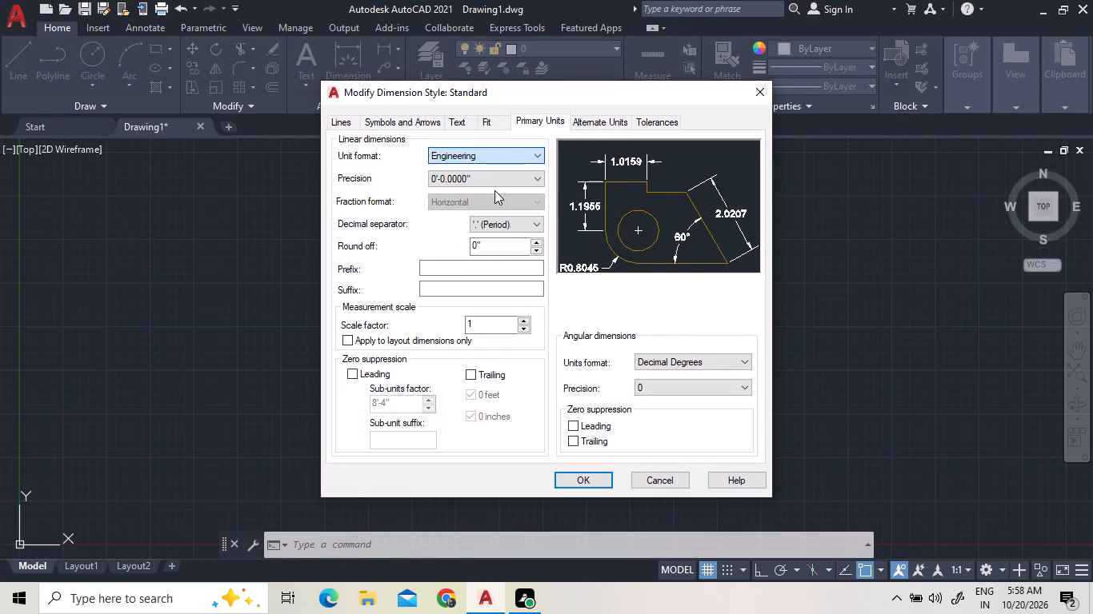
click(494, 177)
click(485, 190)
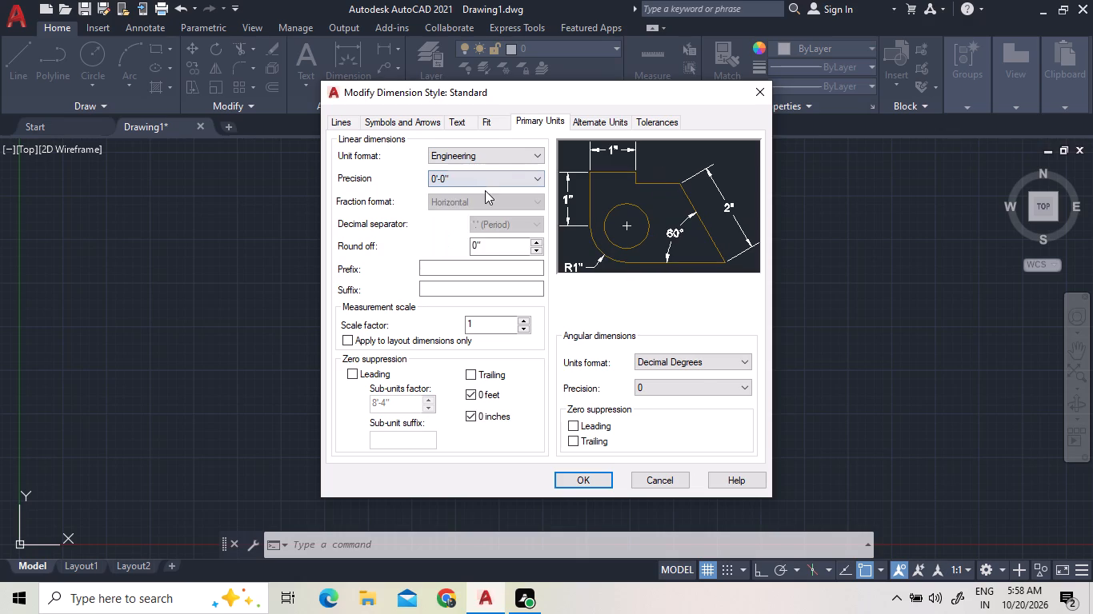
Set the dimension style's baseline spacing to 8".
click(340, 124)
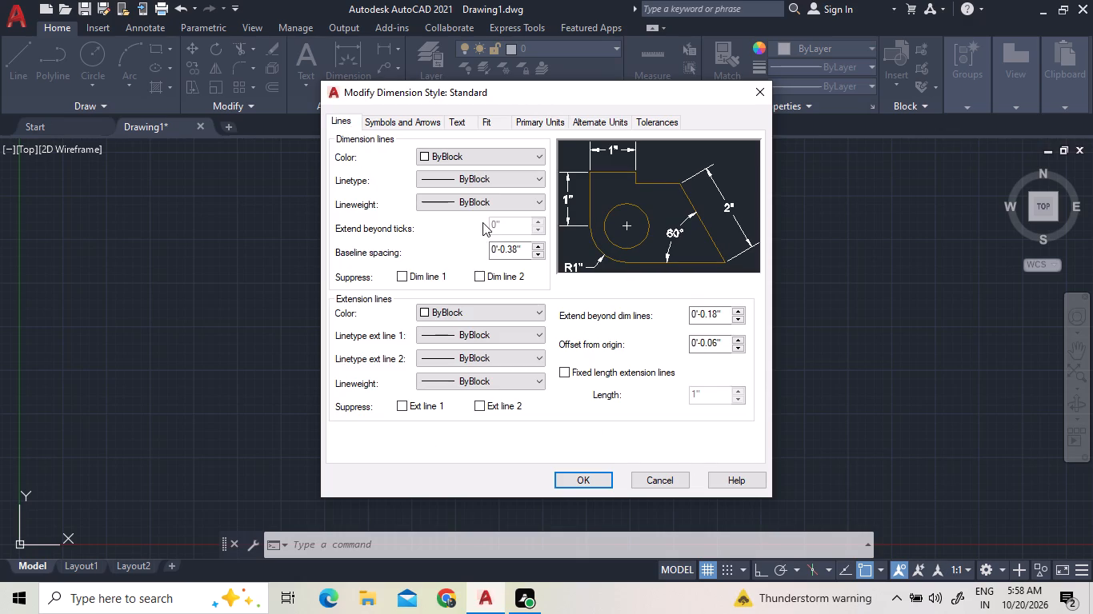
click(524, 252)
click(524, 252)
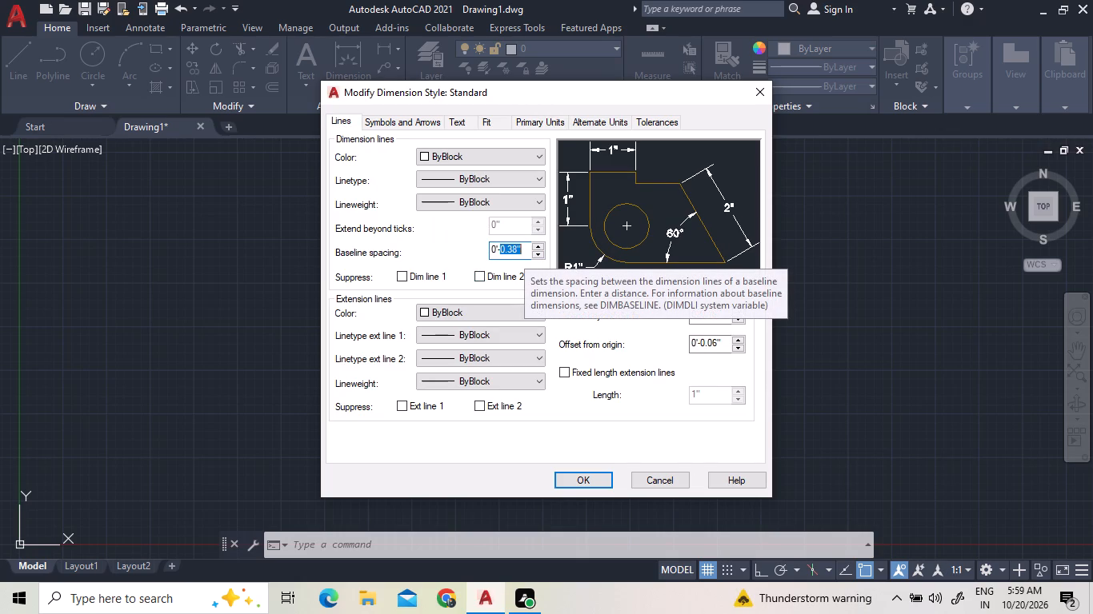
key(BackSpace)
key(BackSpace)
key(BackSpace)
key(BackSpace)
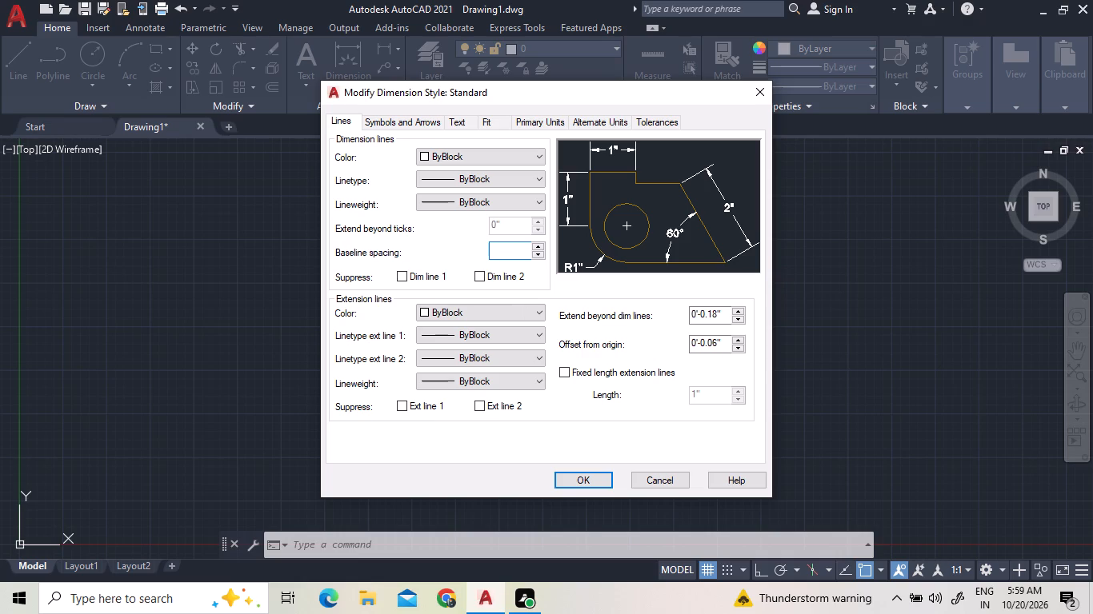
text(8")
Set the dimension style's arrow size to 6".
click(436, 126)
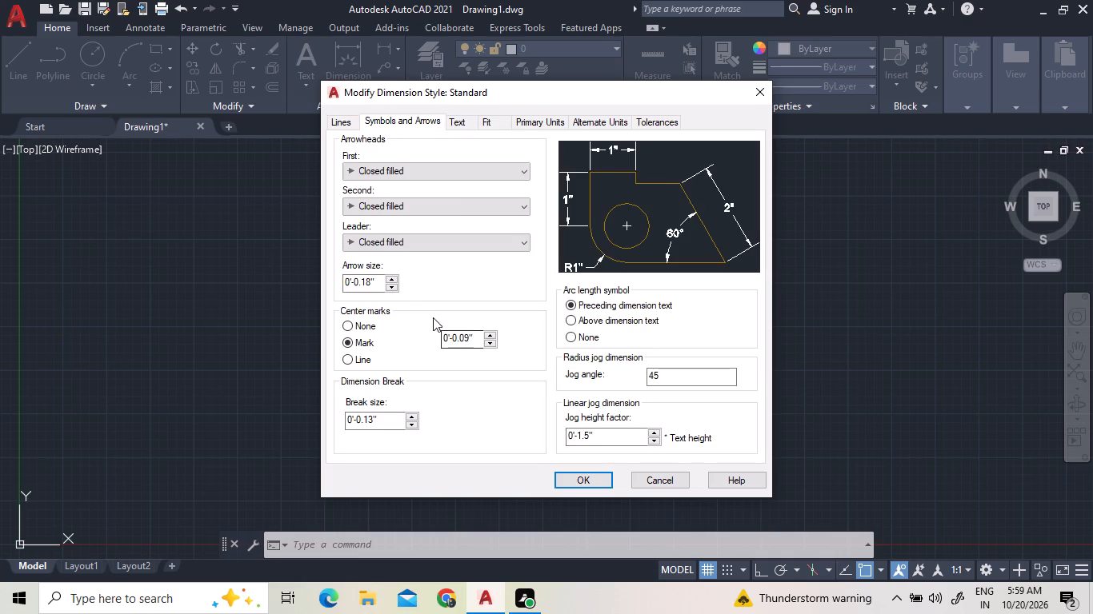
click(380, 280)
key(BackSpace)
key(BackSpace)
key(BackSpace)
key(BackSpace)
key(BackSpace)
key(BackSpace)
key(BackSpace)
key(BackSpace)
key(BackSpace)
key(BackSpace)
key(BackSpace)
key(BackSpace)
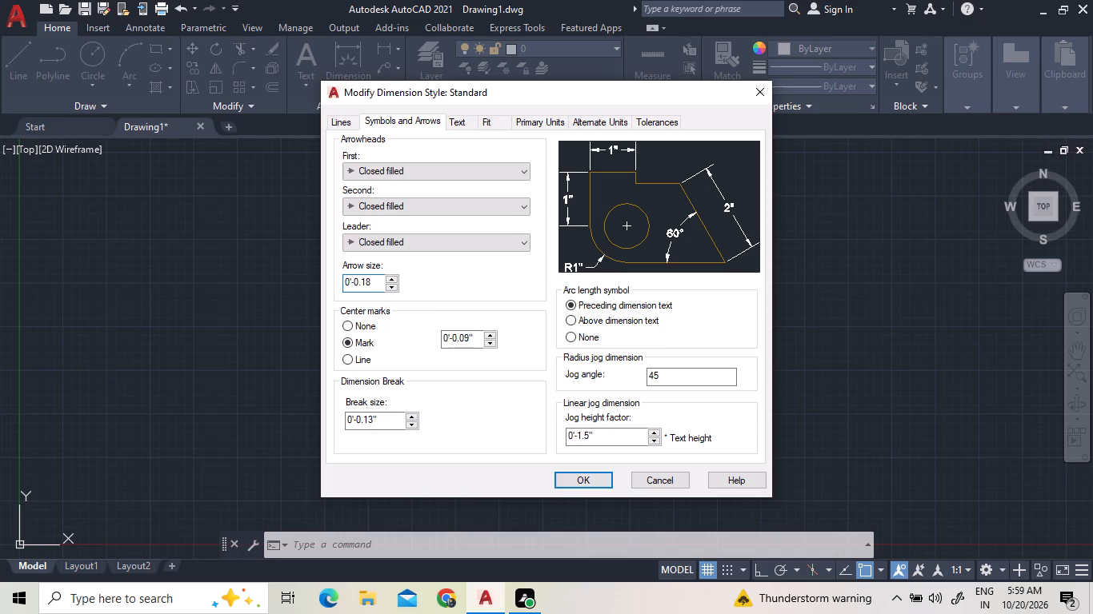
key(4)
key(BackSpace)
key(6)
key(shift+quotedbl)
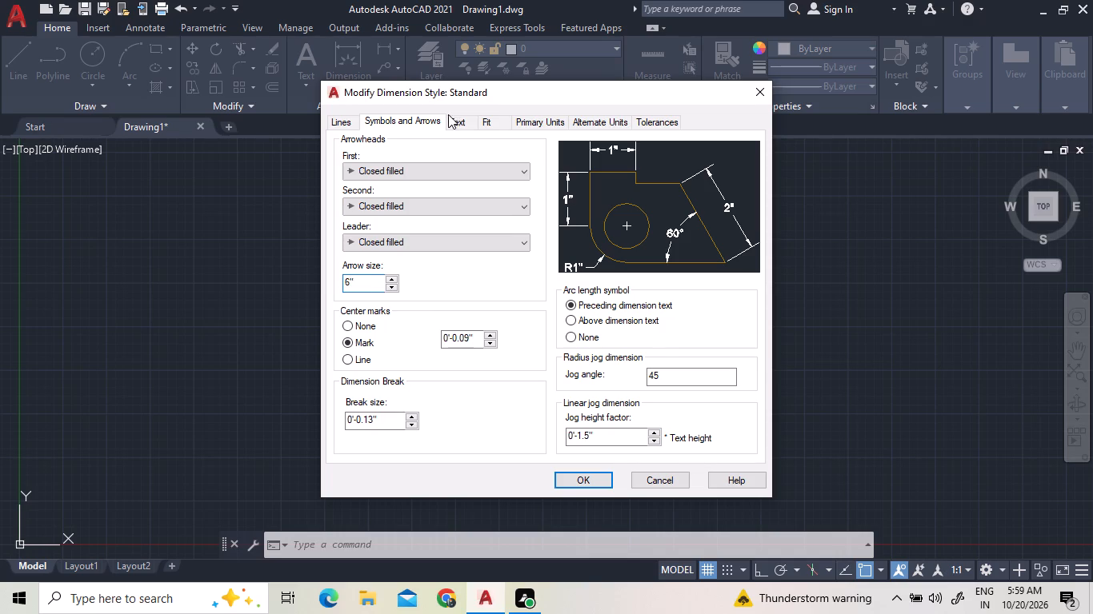
Set the dimension text height to 6", then save the Standard style and close the Dimension Style Manager.
click(464, 132)
click(462, 123)
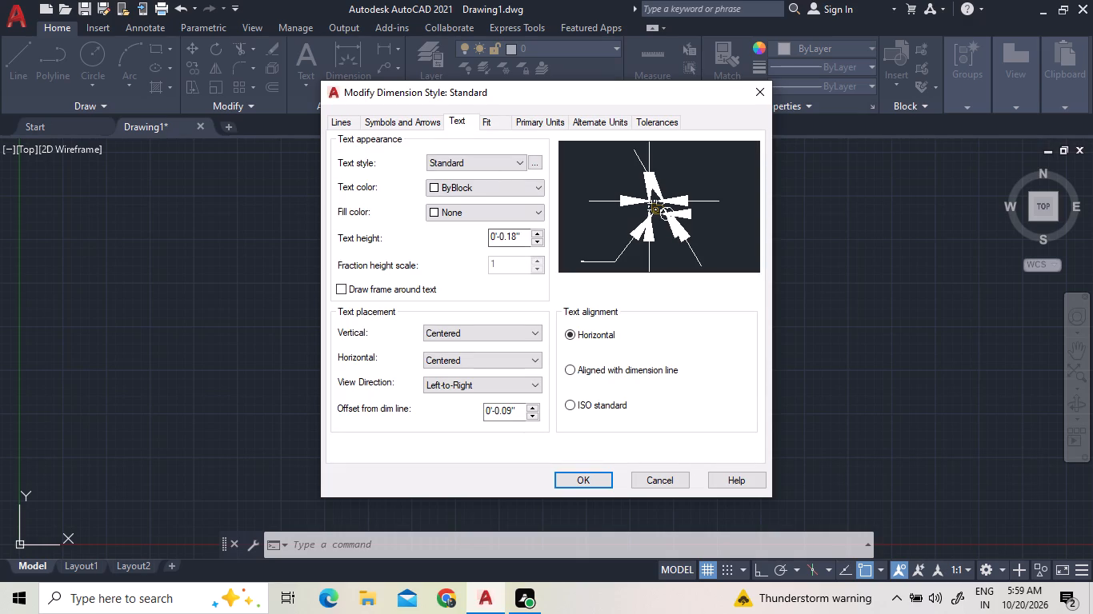
click(523, 234)
key(BackSpace)
key(BackSpace)
key(BackSpace)
key(BackSpace)
key(BackSpace)
key(BackSpace)
key(BackSpace)
key(BackSpace)
key(BackSpace)
key(BackSpace)
key(BackSpace)
key(BackSpace)
text(6")
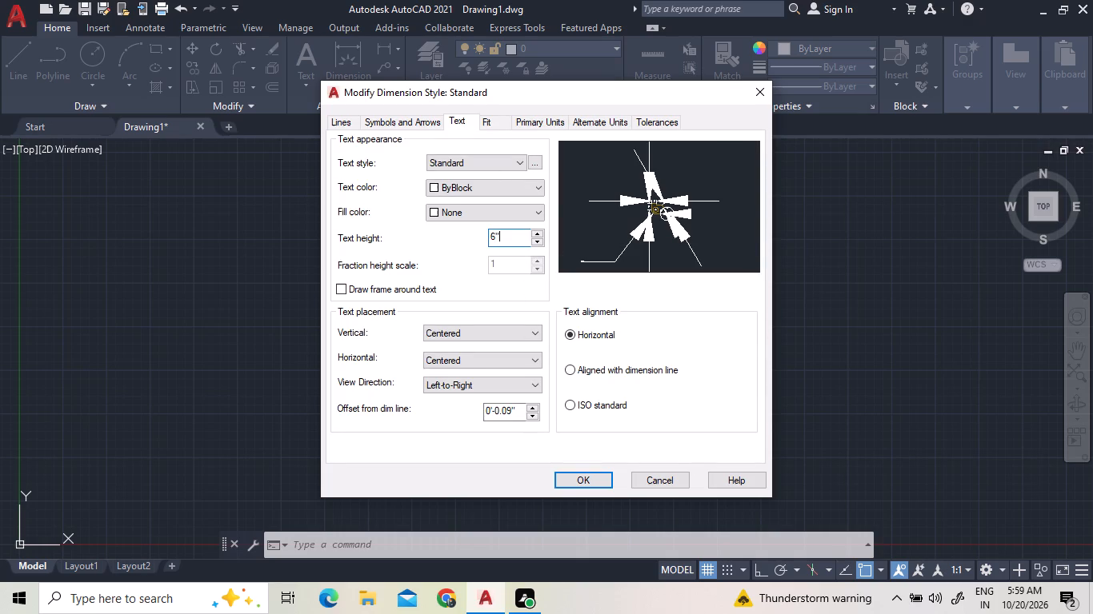
key(Return)
click(492, 116)
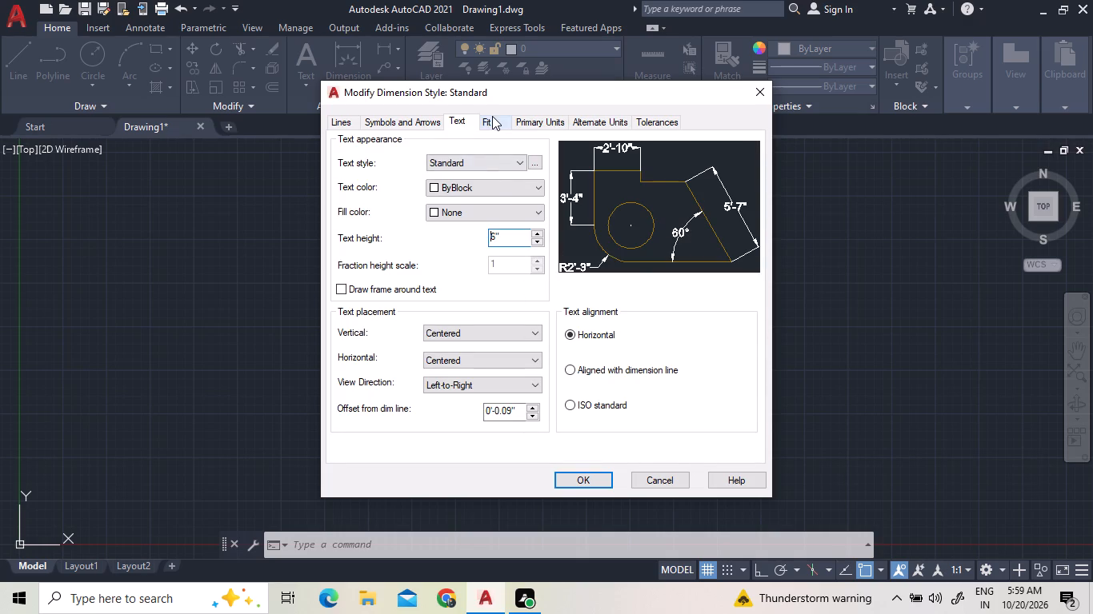
click(532, 120)
click(607, 122)
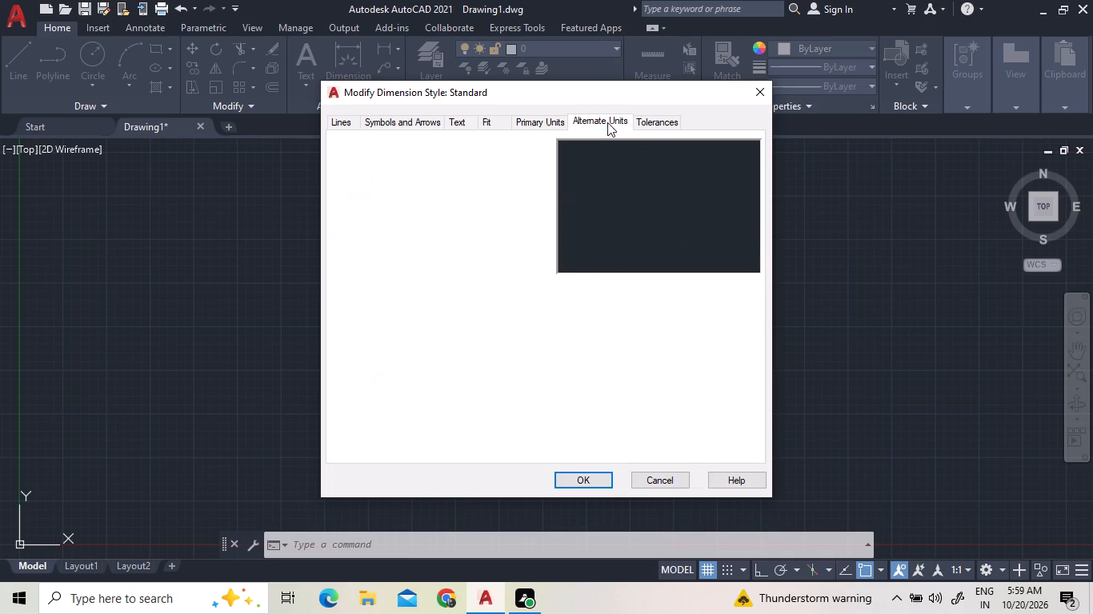
click(586, 474)
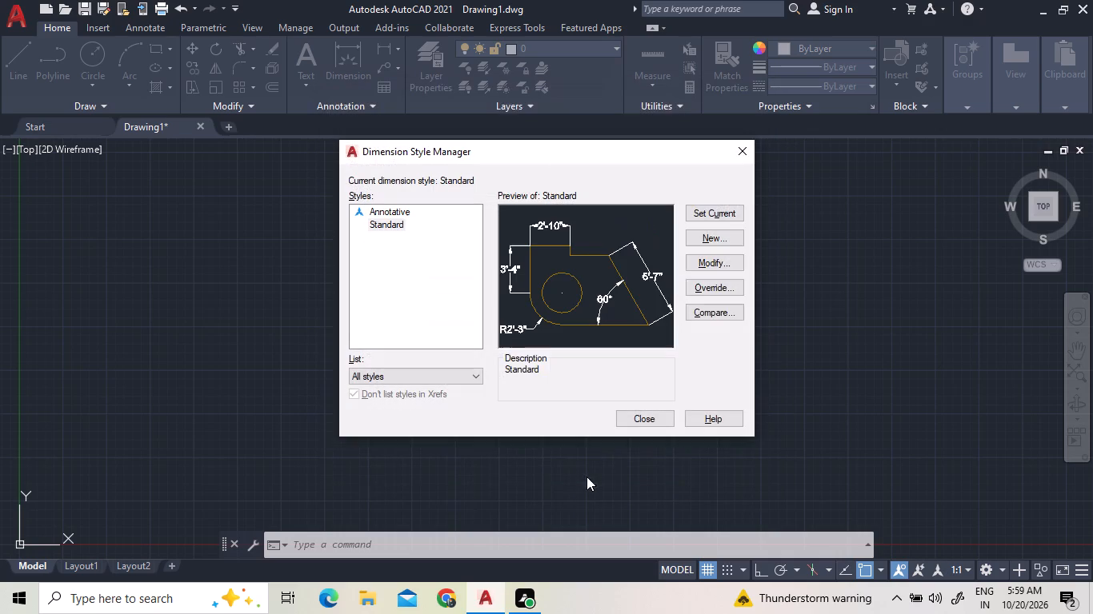
click(654, 421)
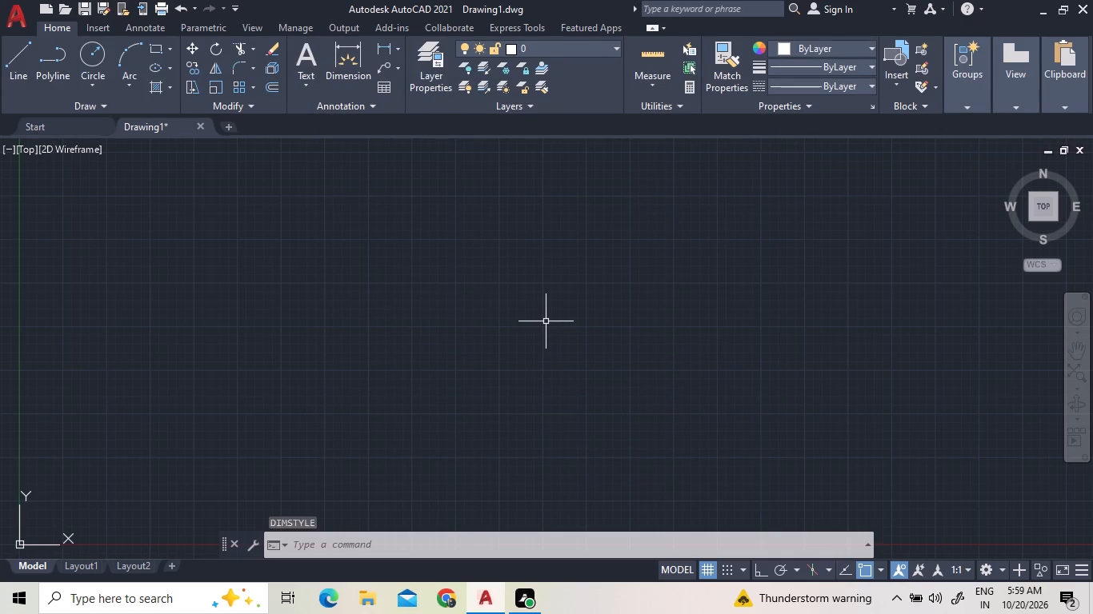
Run LOGFILEON again to keep command logging on.
text(log)
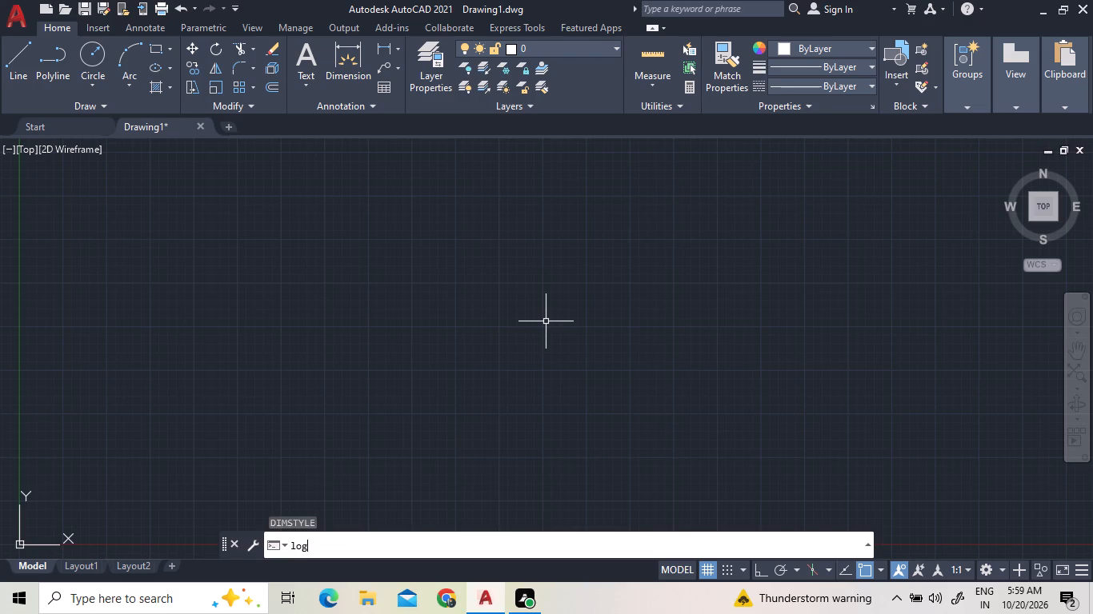
key(Return)
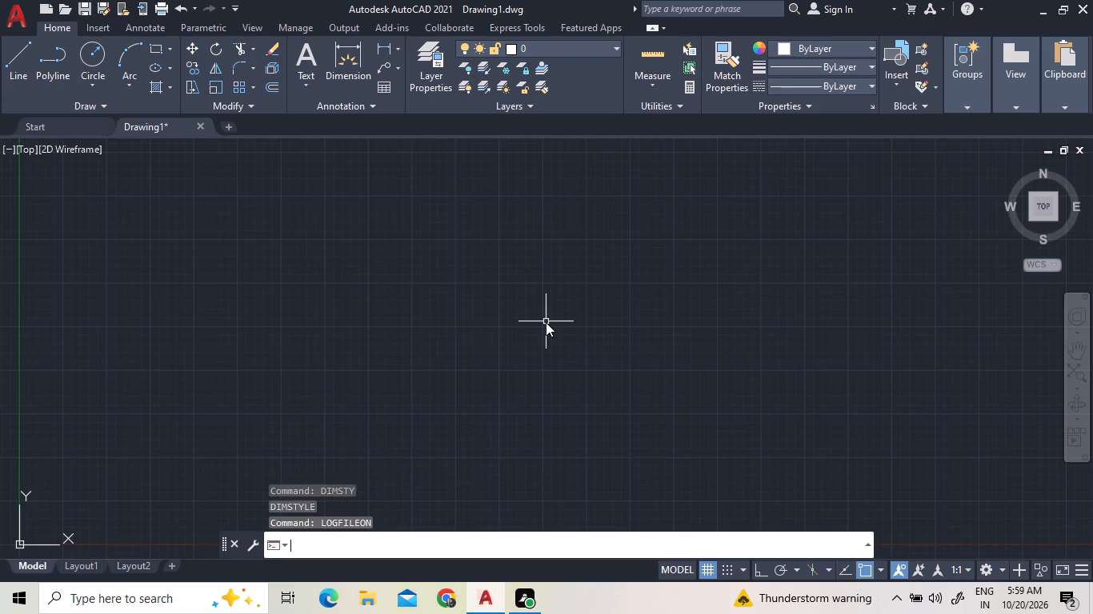
Set the model space limits, keeping the lower left corner at 0,0 and placing the upper right corner at 200',200'.
text(limi)
key(Return)
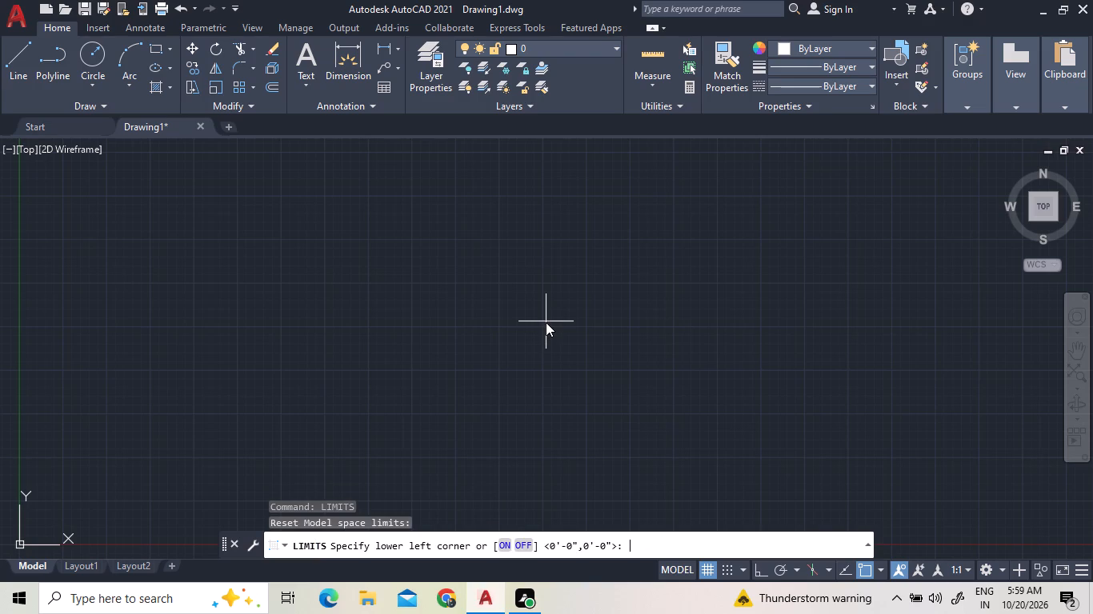
key(Return)
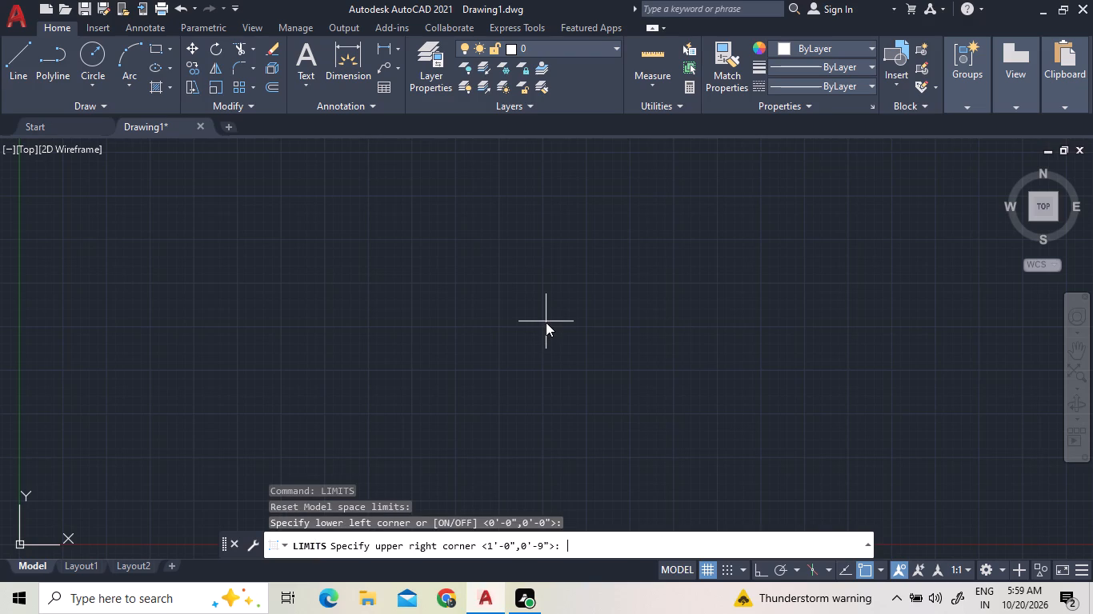
text(200)
text(',3)
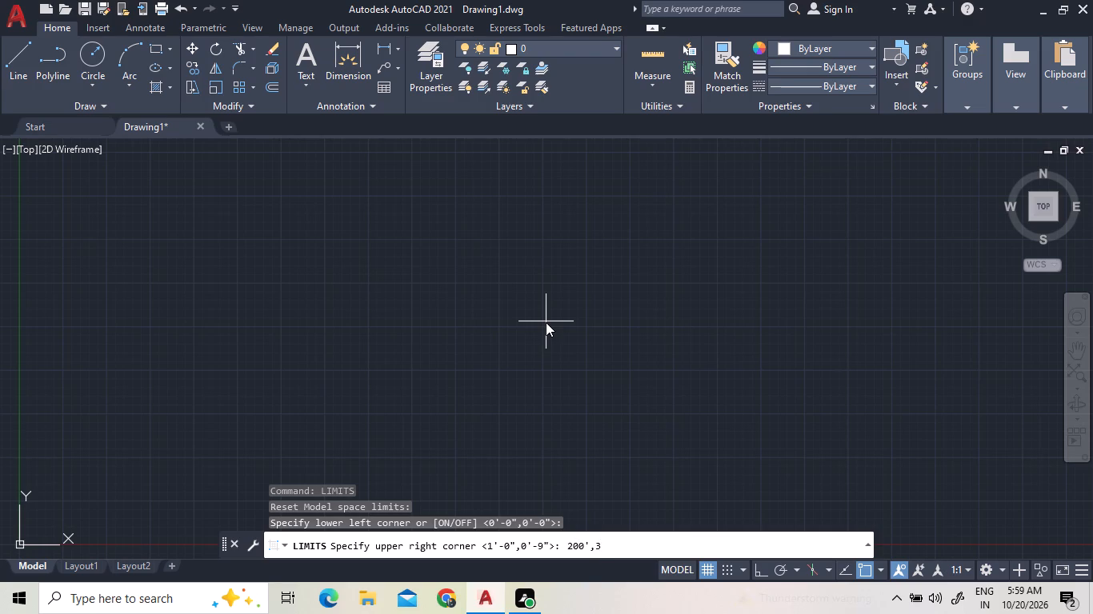
key(BackSpace)
text(200)
key(apostrophe)
key(Return)
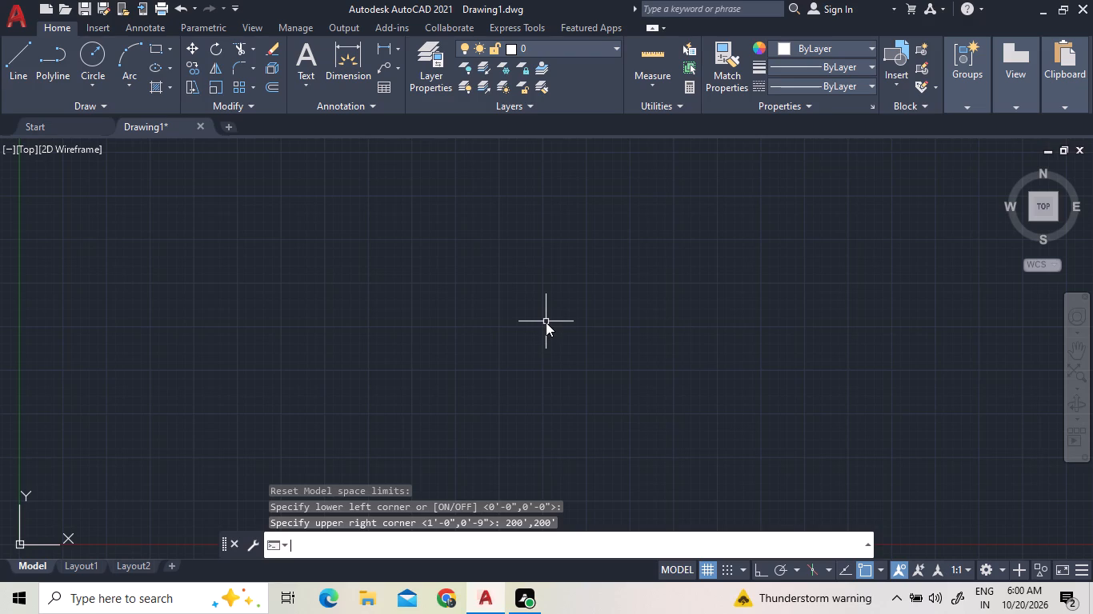
text(z a)
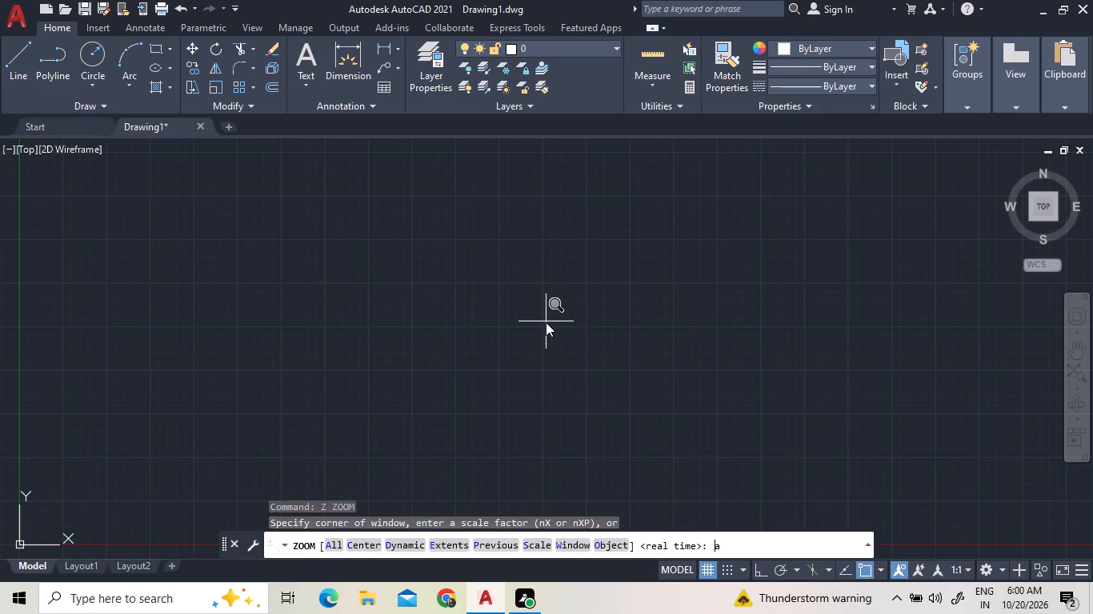
key(space)
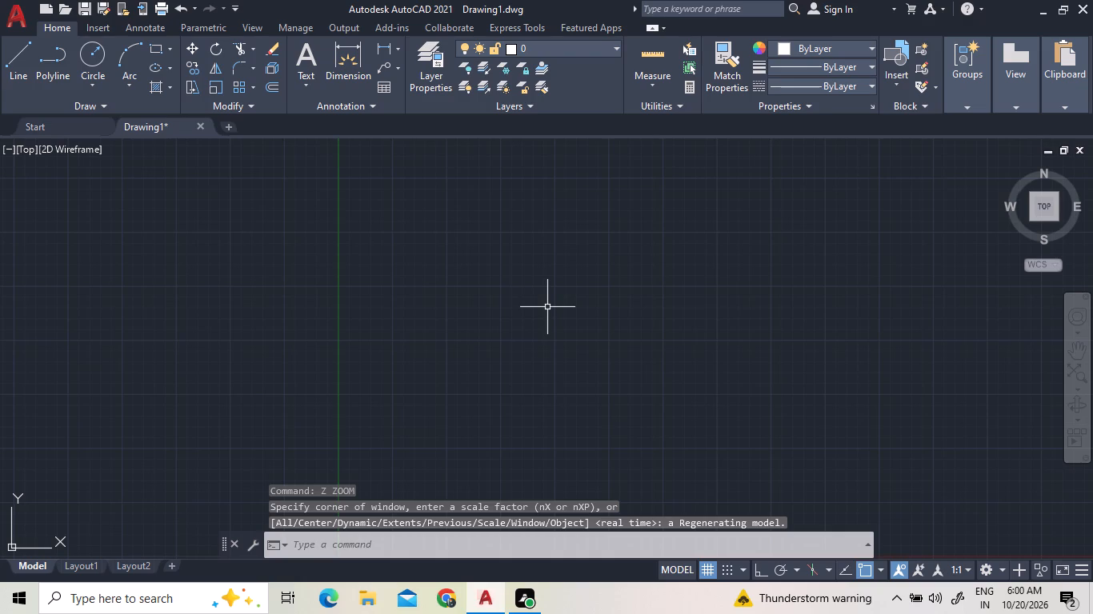
Create a layer named "rooms" in the Layer Properties Manager and set its color to cyan.
text(la)
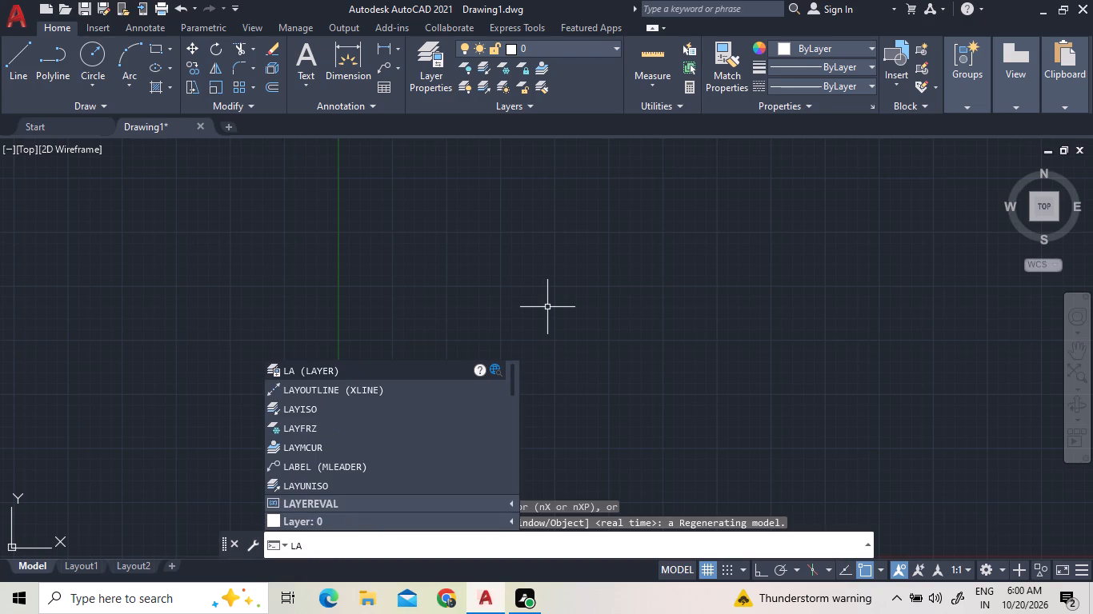
key(Return)
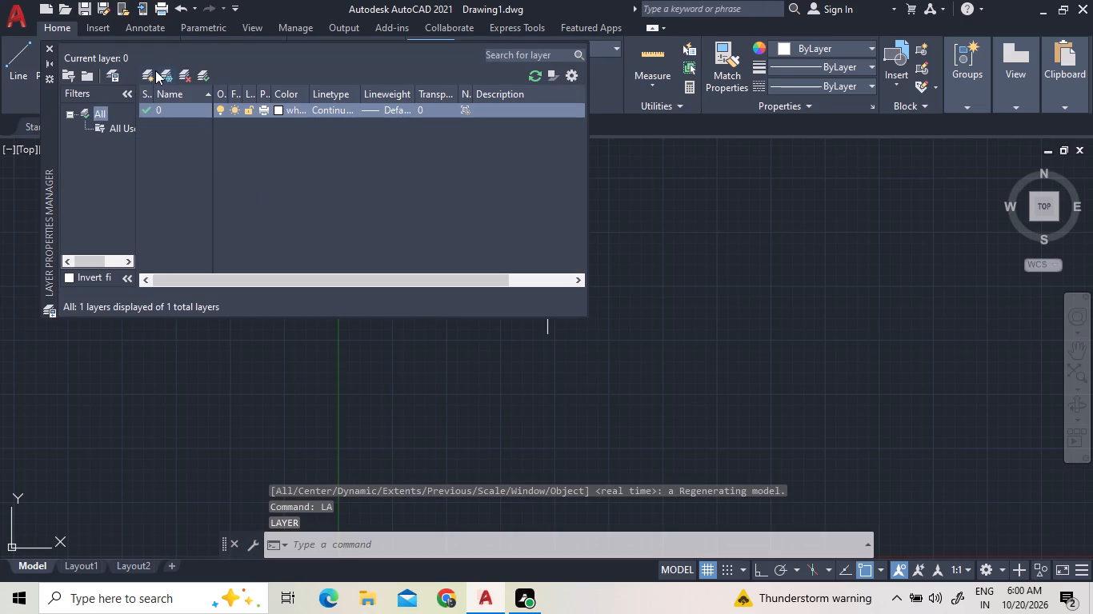
click(150, 76)
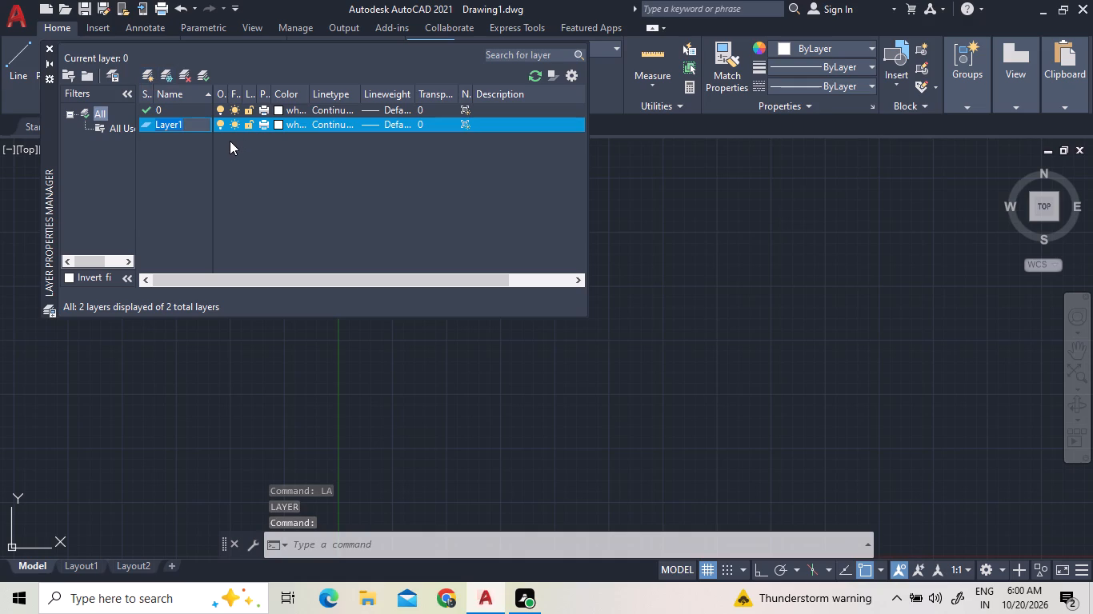
key(r)
text(ooms)
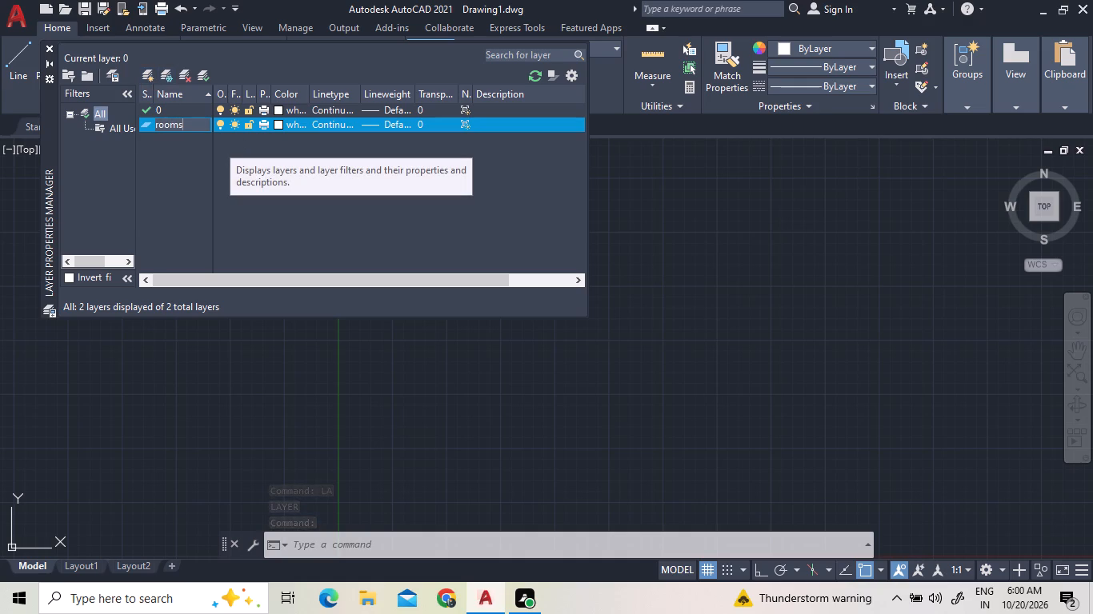
click(281, 124)
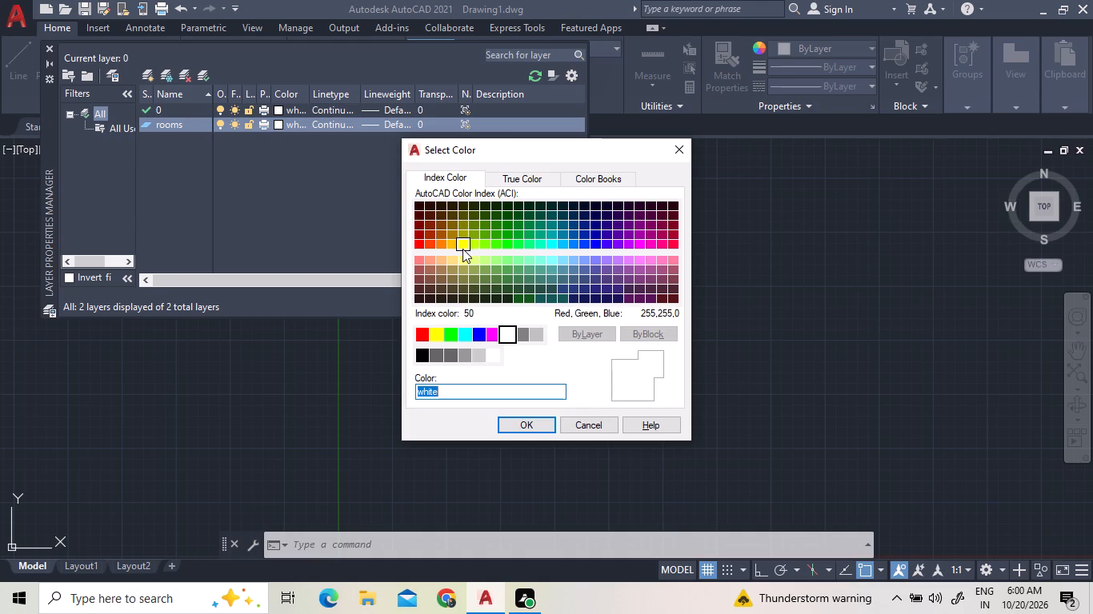
click(470, 337)
click(504, 431)
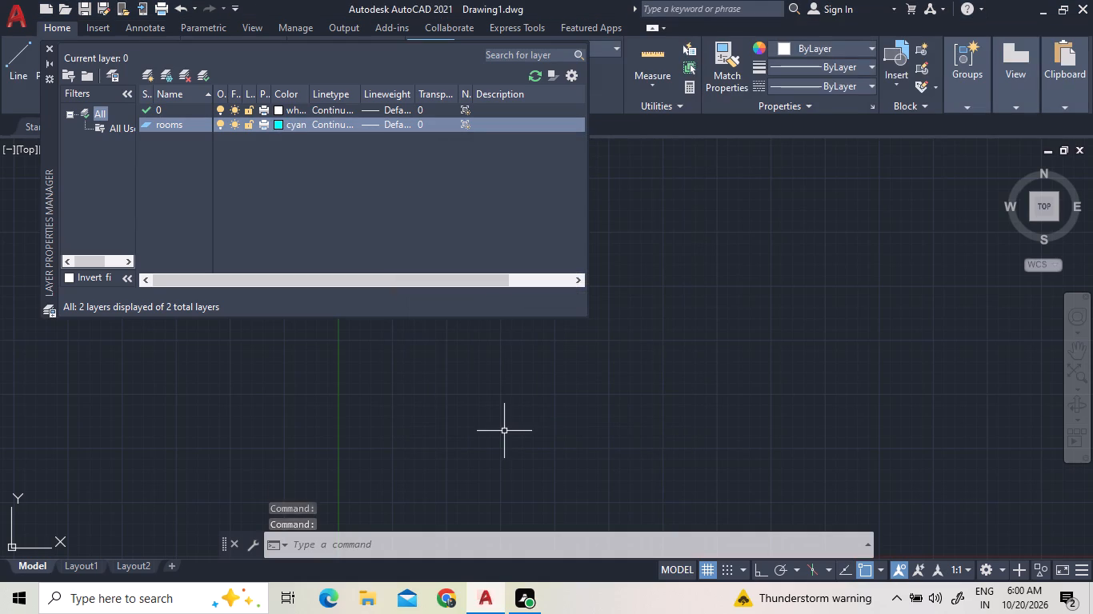
Create a layer named "text" and set its color to yellow, index color 50.
click(147, 76)
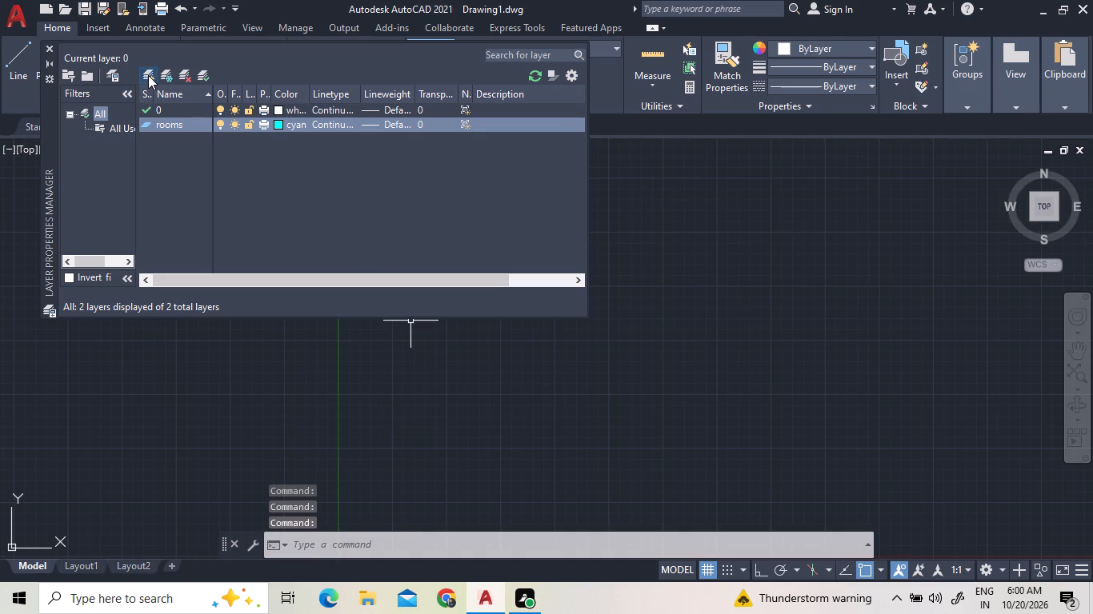
text(text)
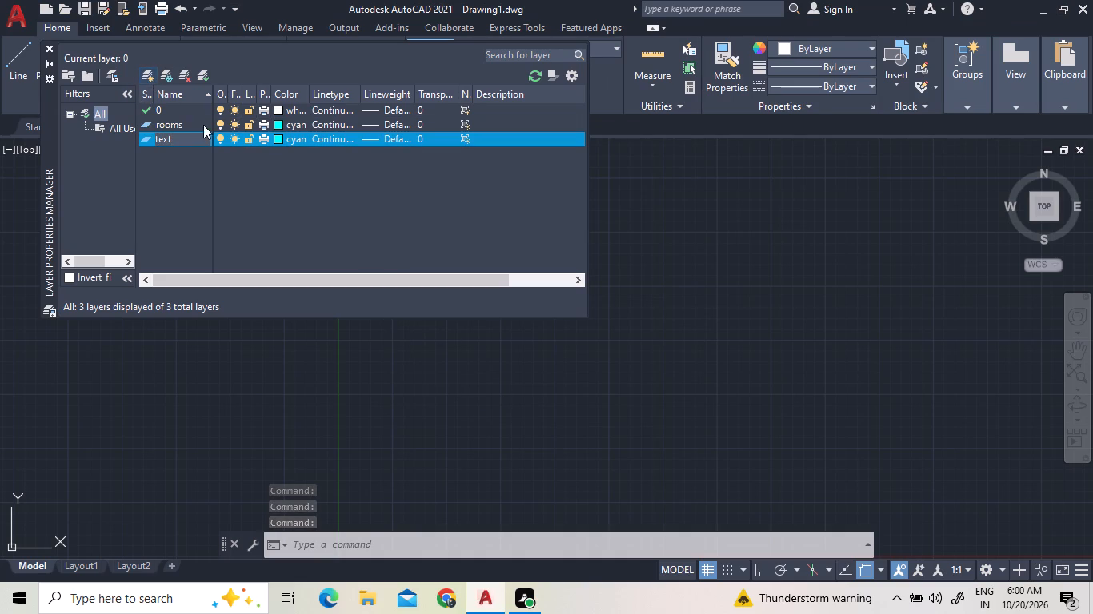
click(277, 140)
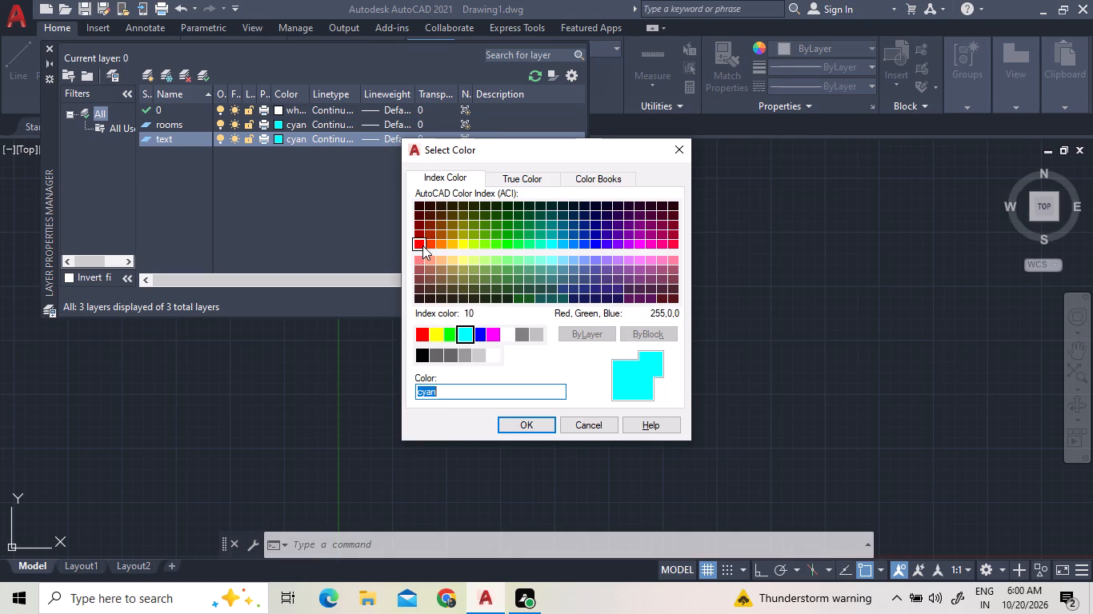
click(465, 244)
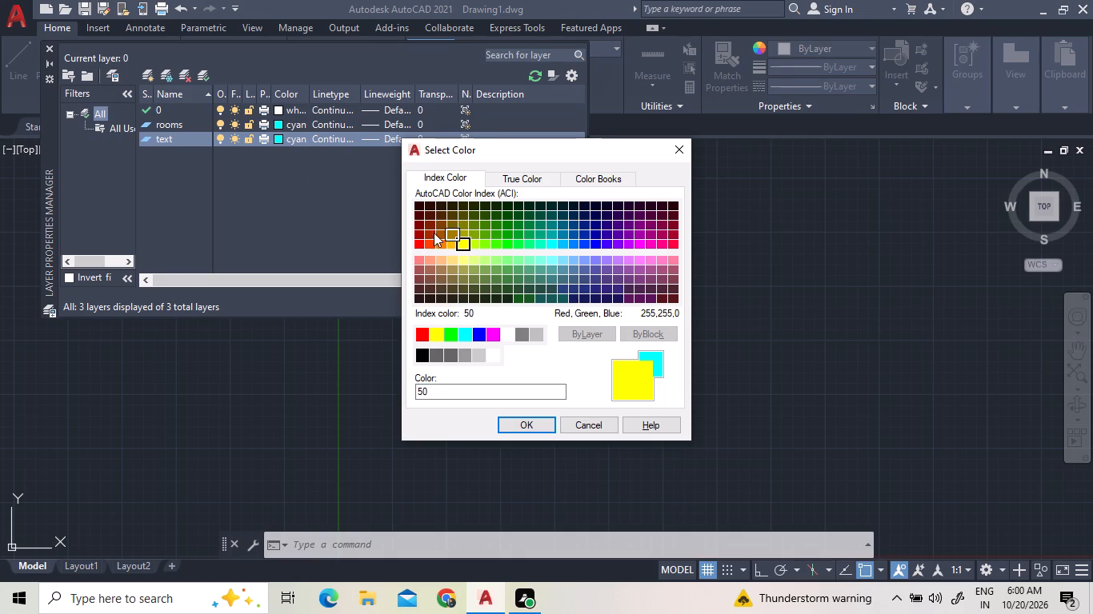
click(154, 75)
click(519, 423)
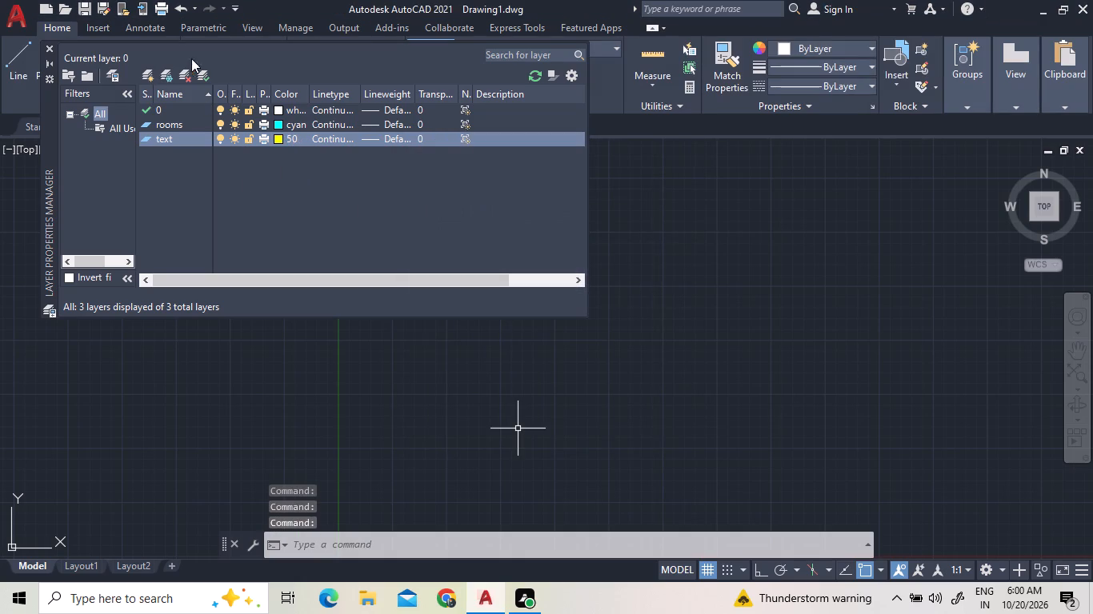
Create a layer named "dimensions" and set its color to dark blue, index color 172.
click(150, 75)
key(d)
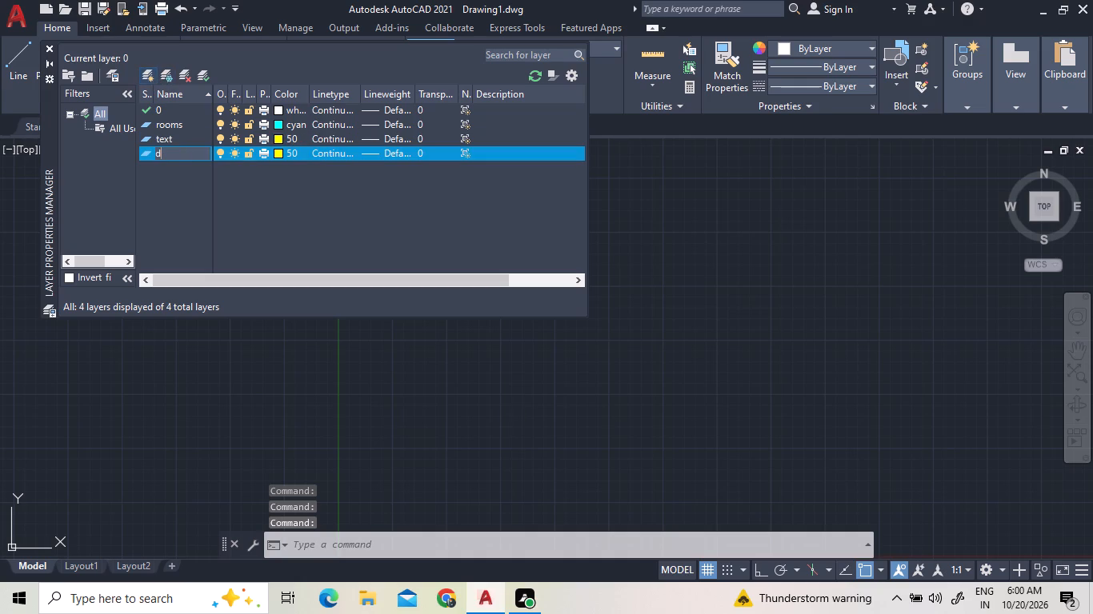
text(imens)
text(ions)
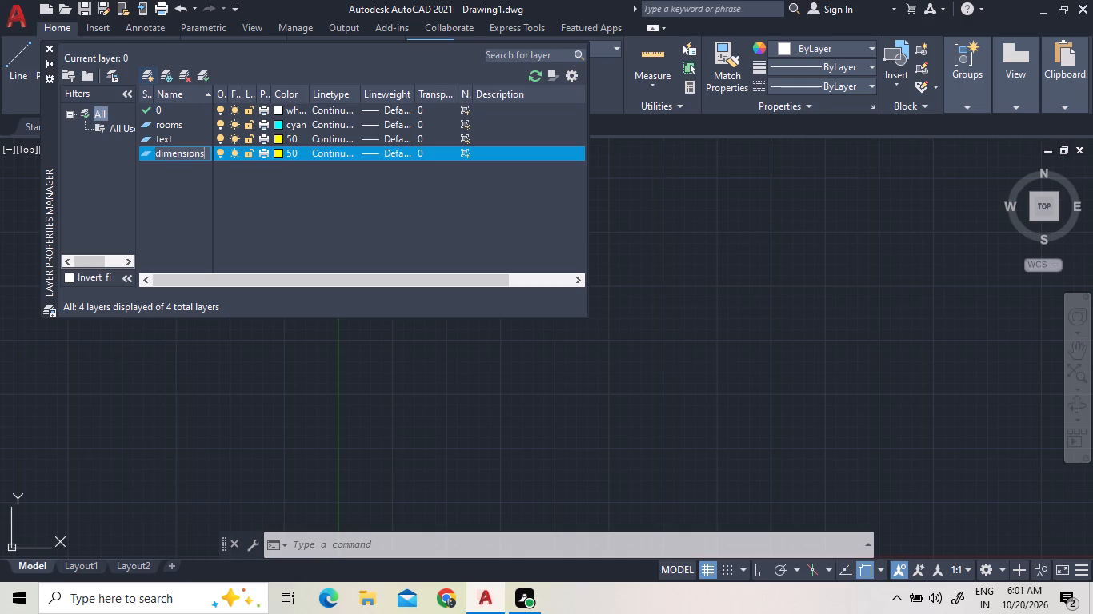
click(284, 153)
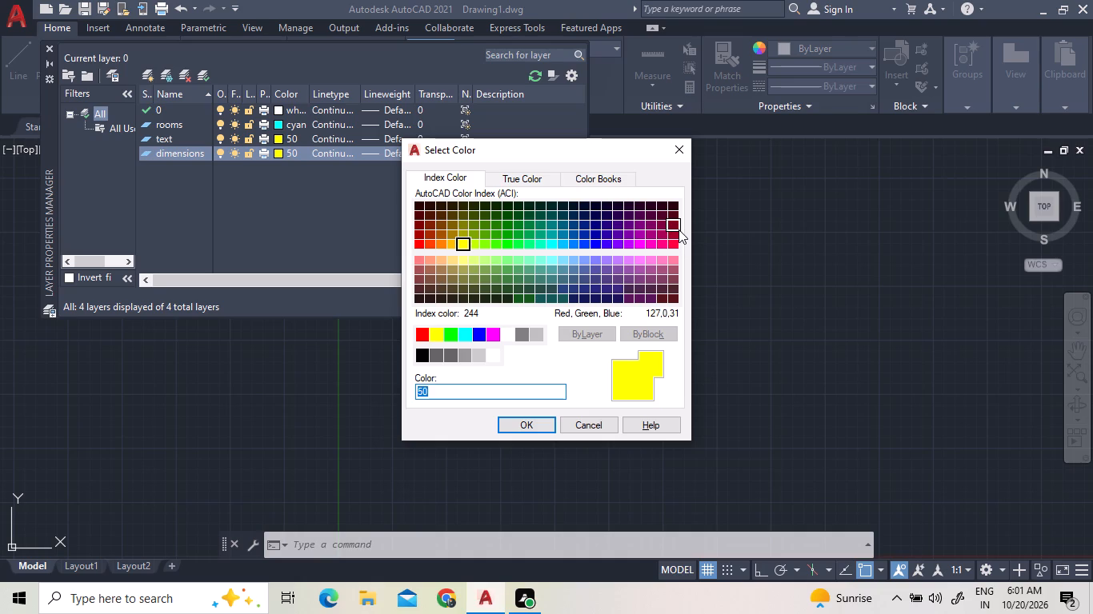
click(601, 252)
click(513, 421)
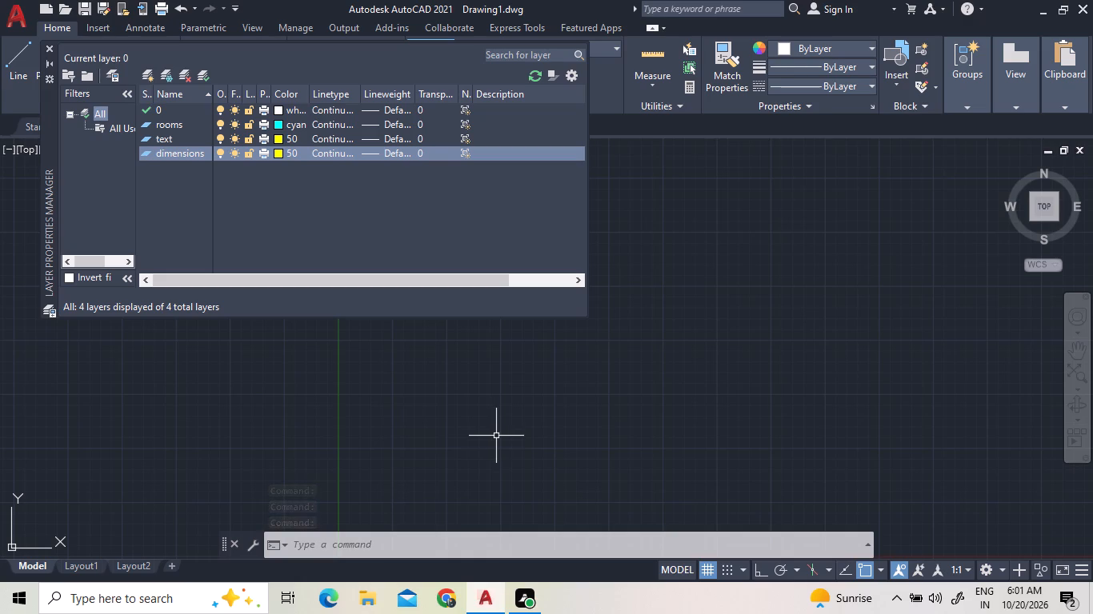
click(282, 152)
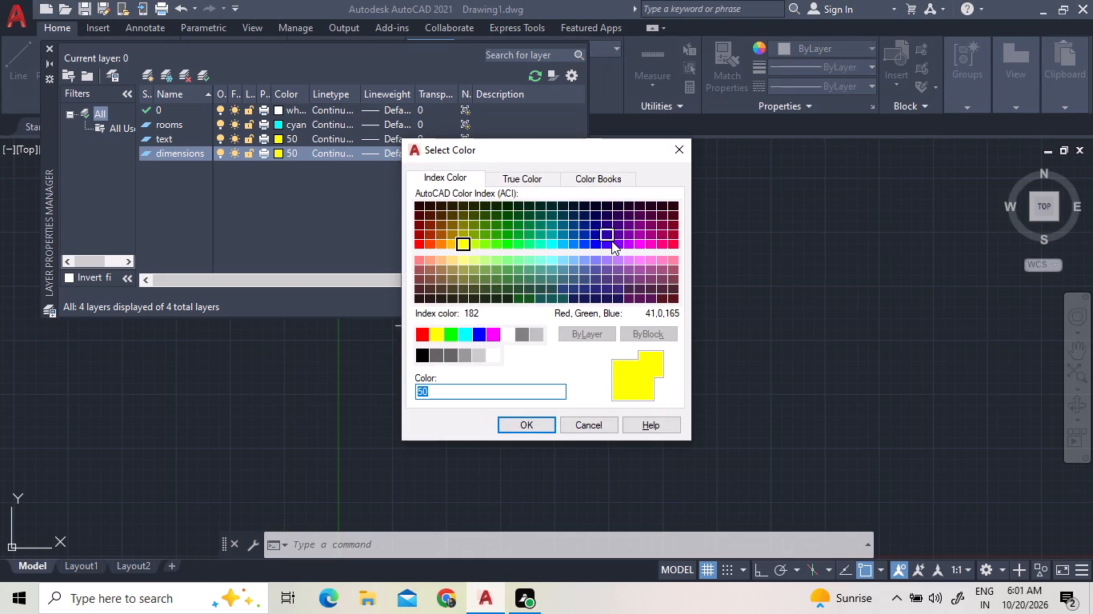
click(596, 253)
click(597, 238)
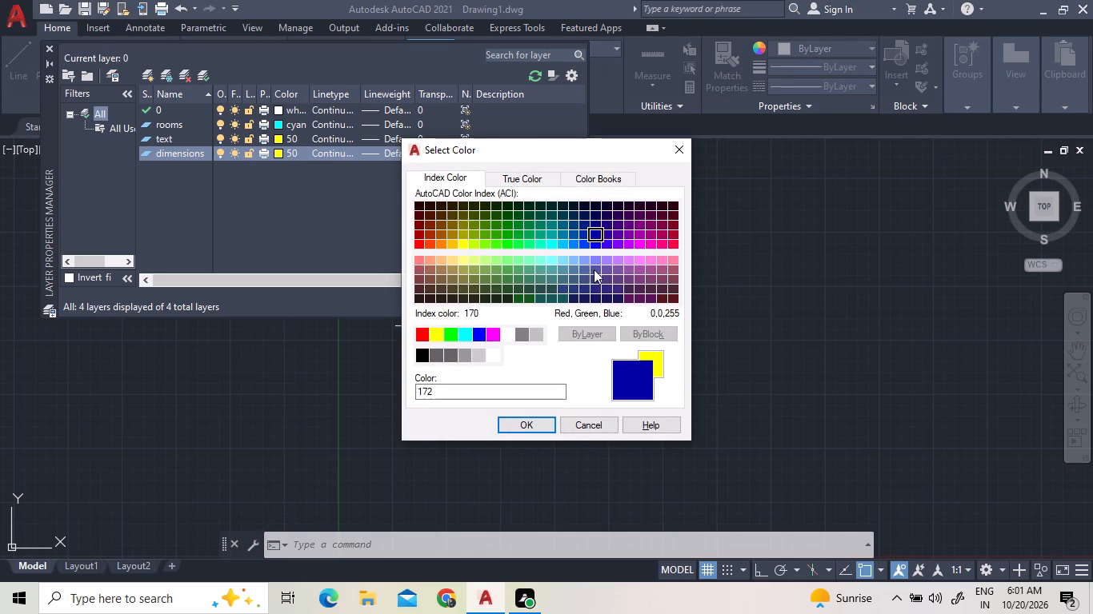
click(521, 422)
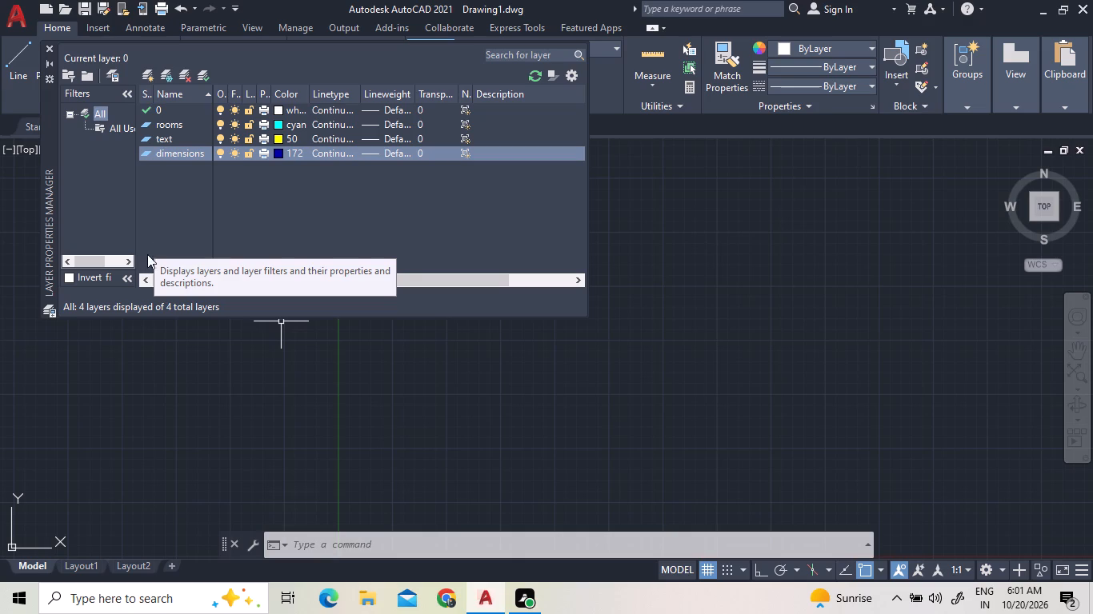
Create a layer named "stair" with green index color 94, then close the Layer Properties Manager.
click(150, 72)
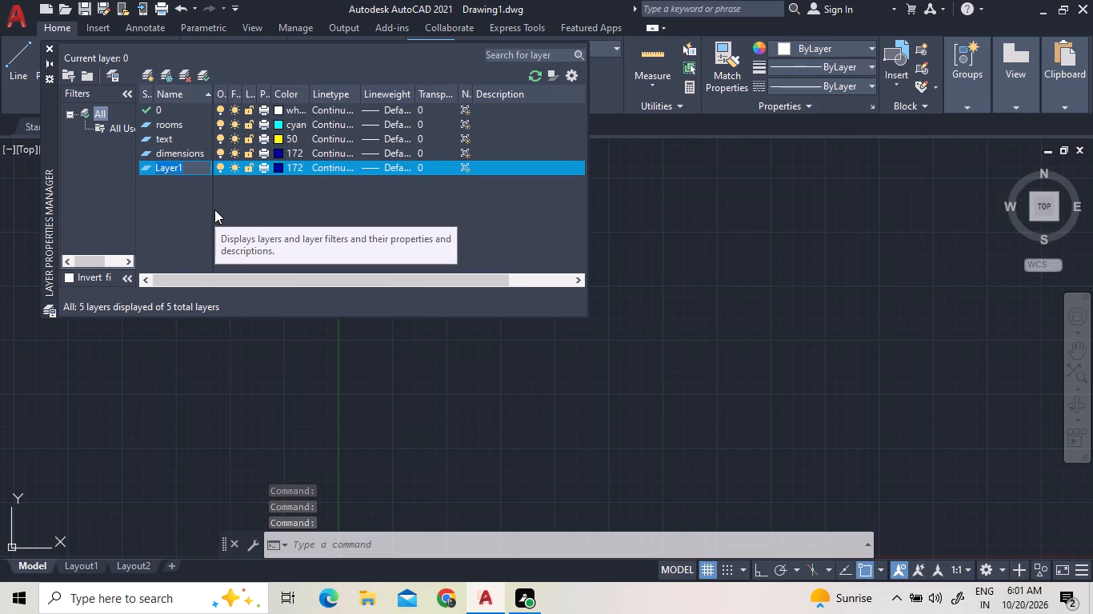
text(sta)
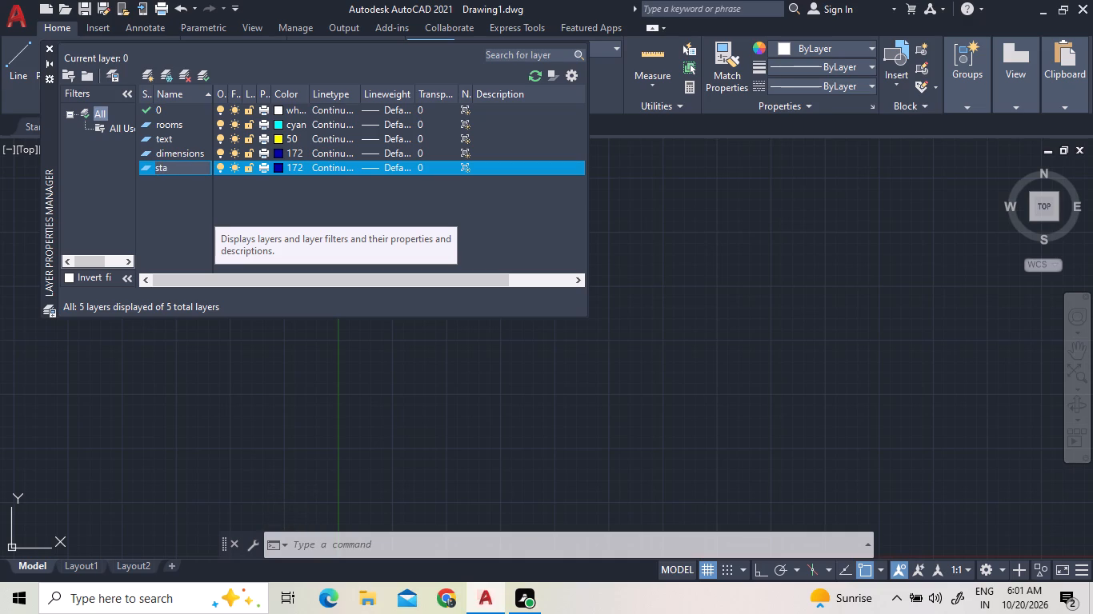
text(ir)
click(276, 166)
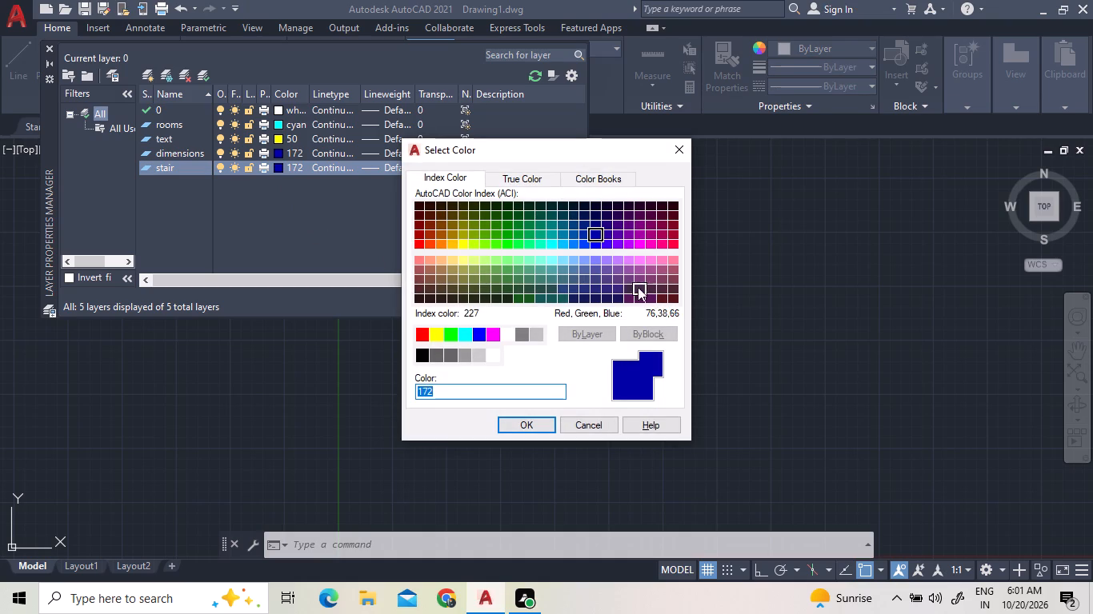
click(503, 225)
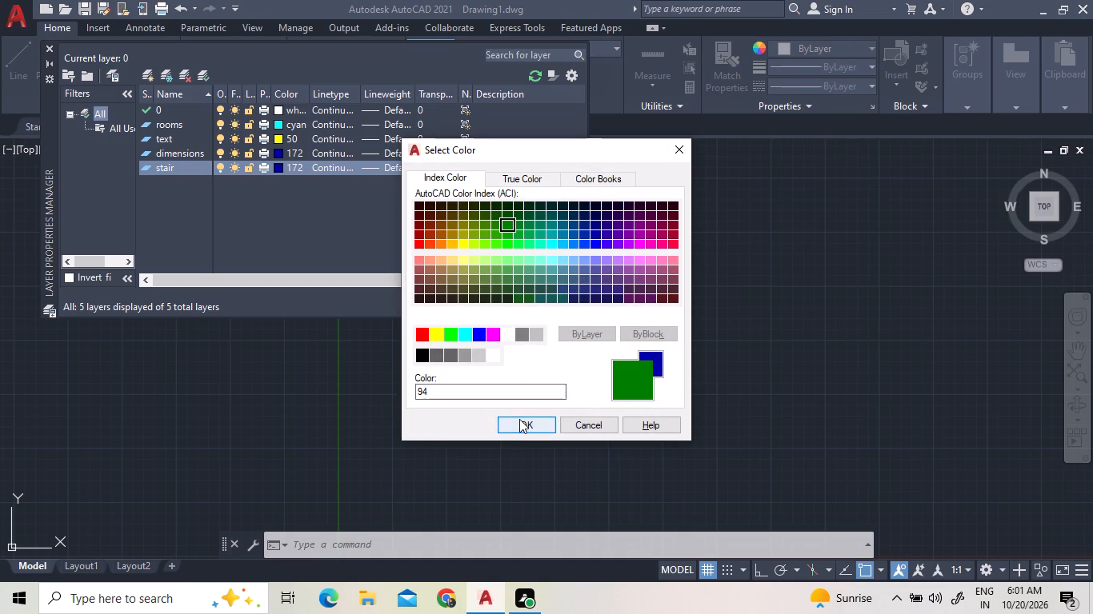
click(519, 419)
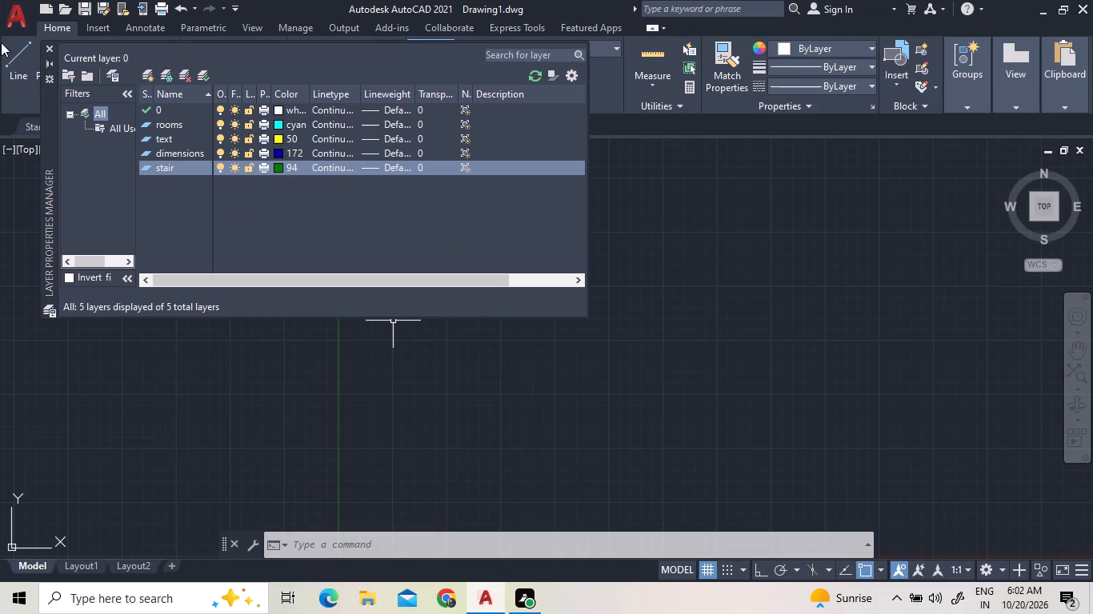
click(46, 47)
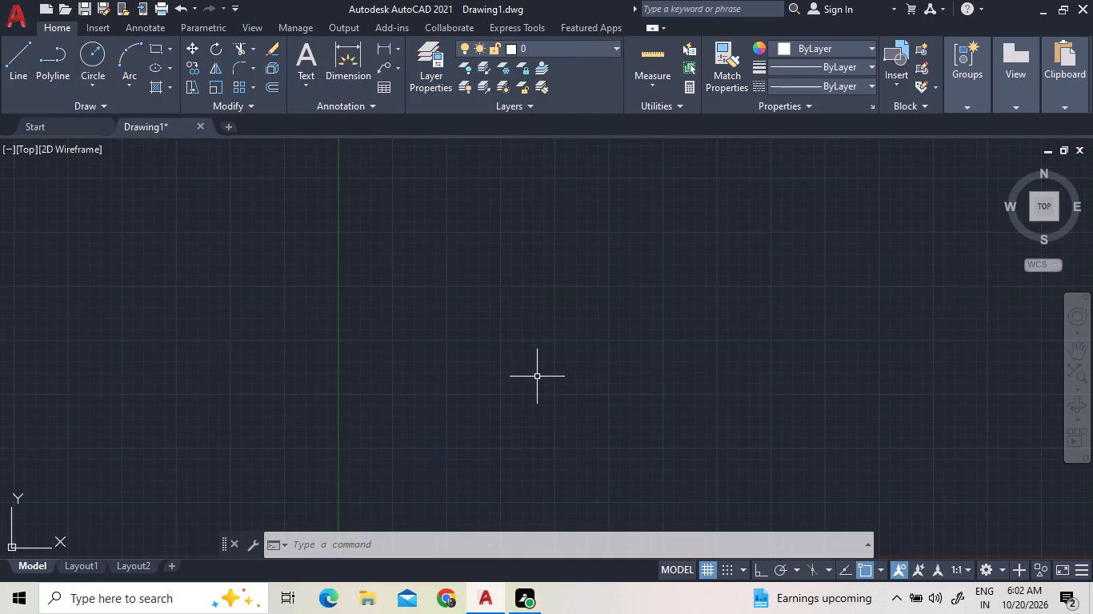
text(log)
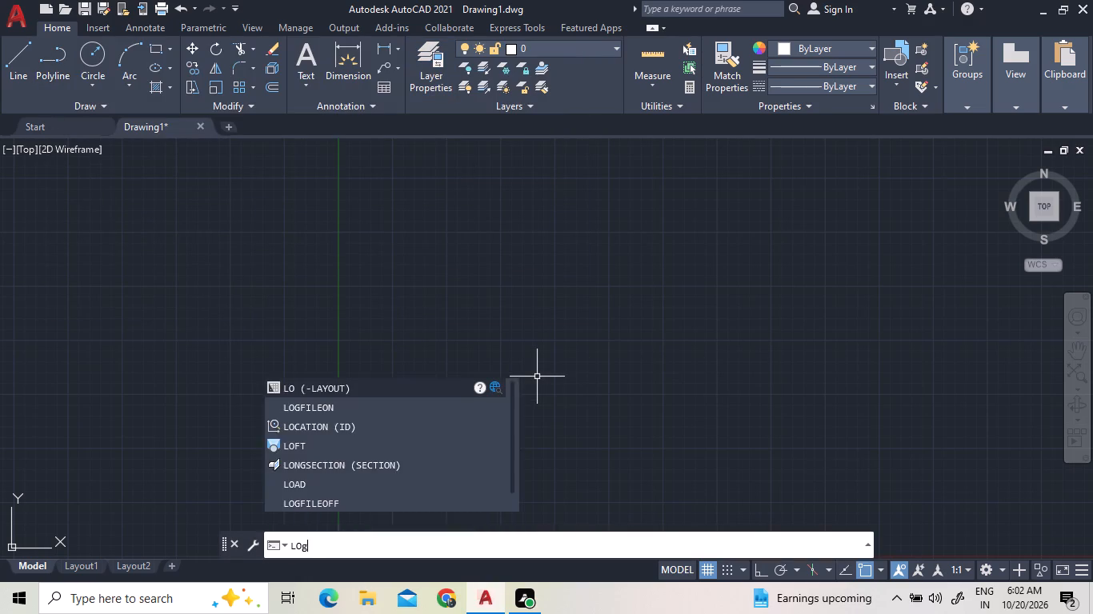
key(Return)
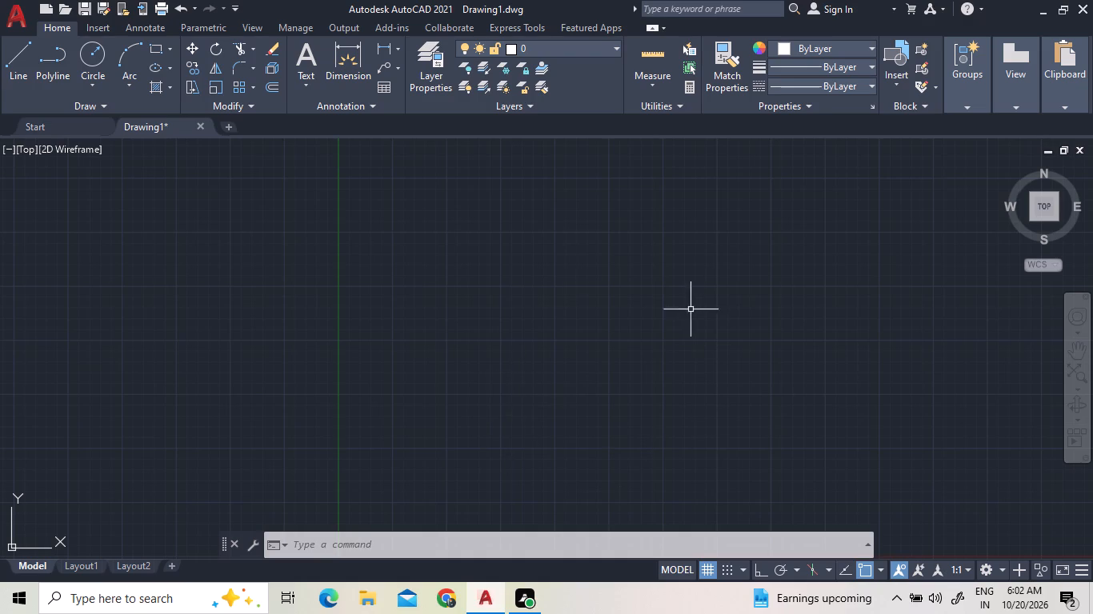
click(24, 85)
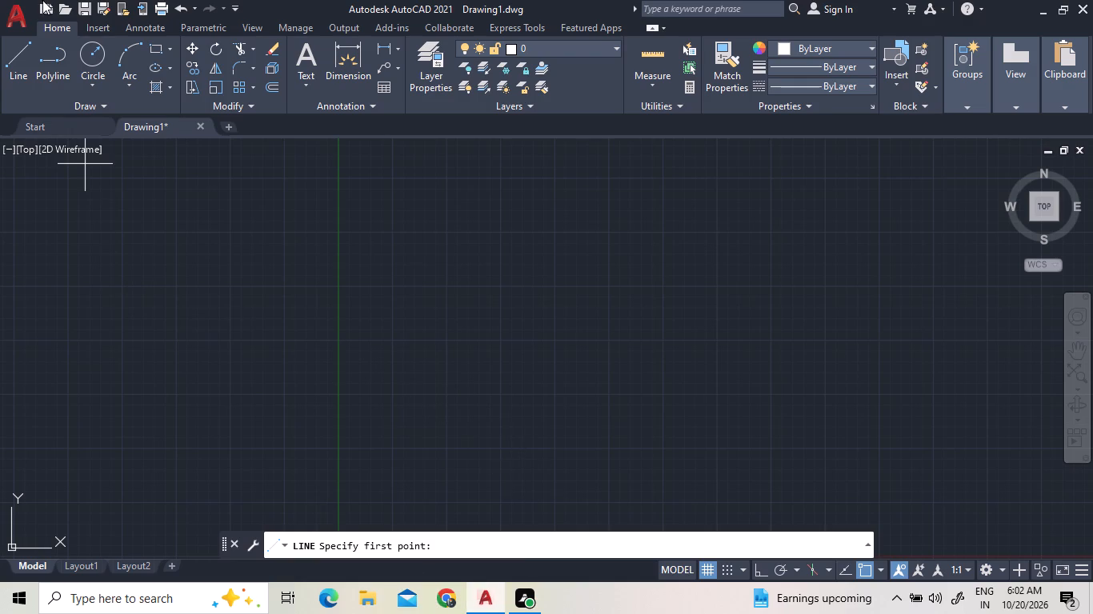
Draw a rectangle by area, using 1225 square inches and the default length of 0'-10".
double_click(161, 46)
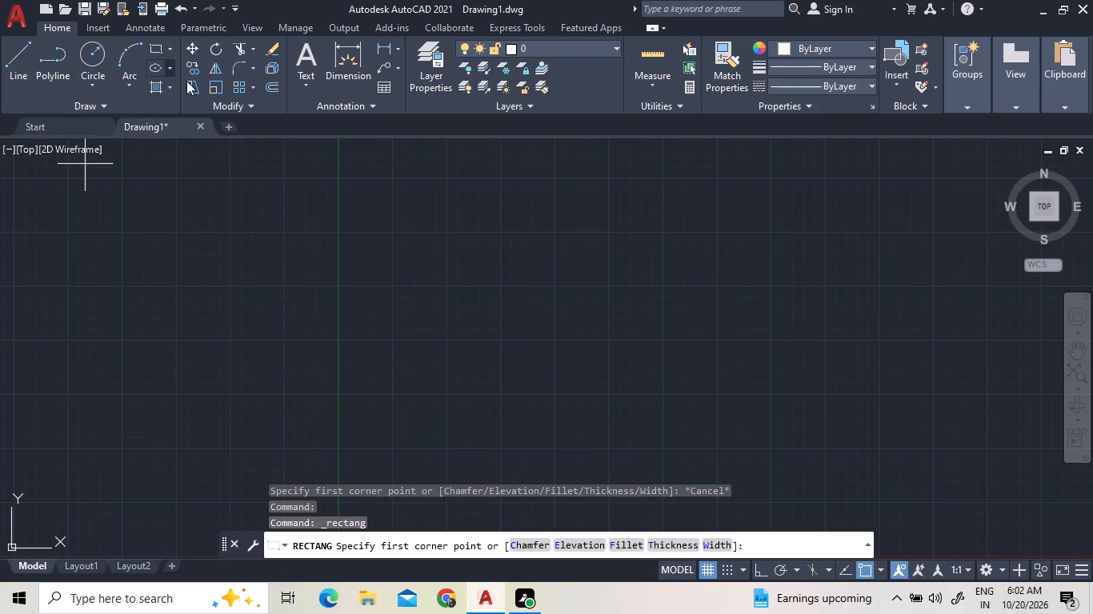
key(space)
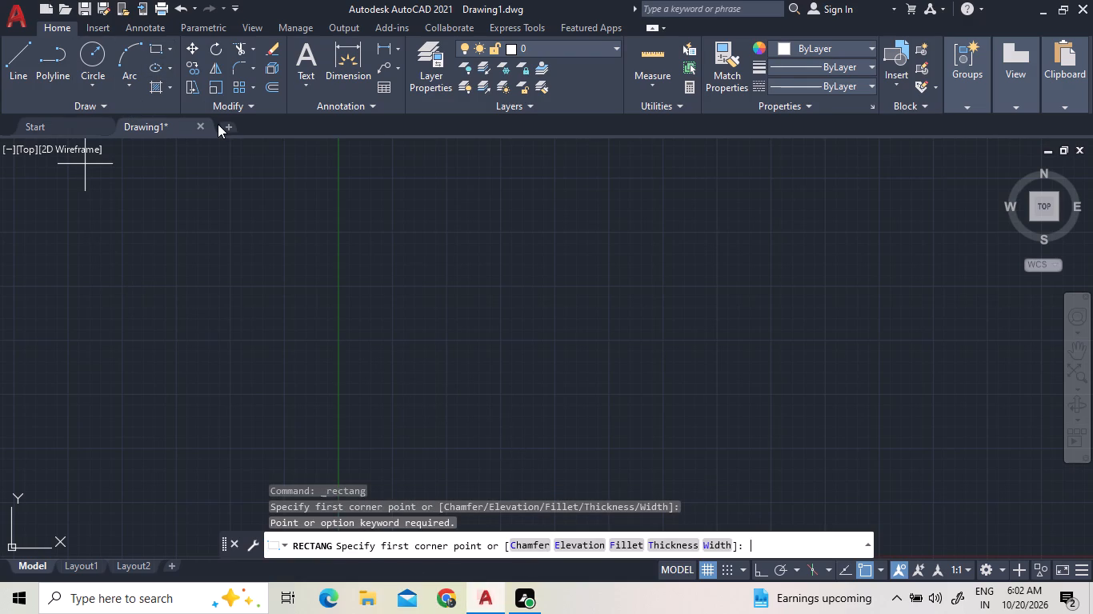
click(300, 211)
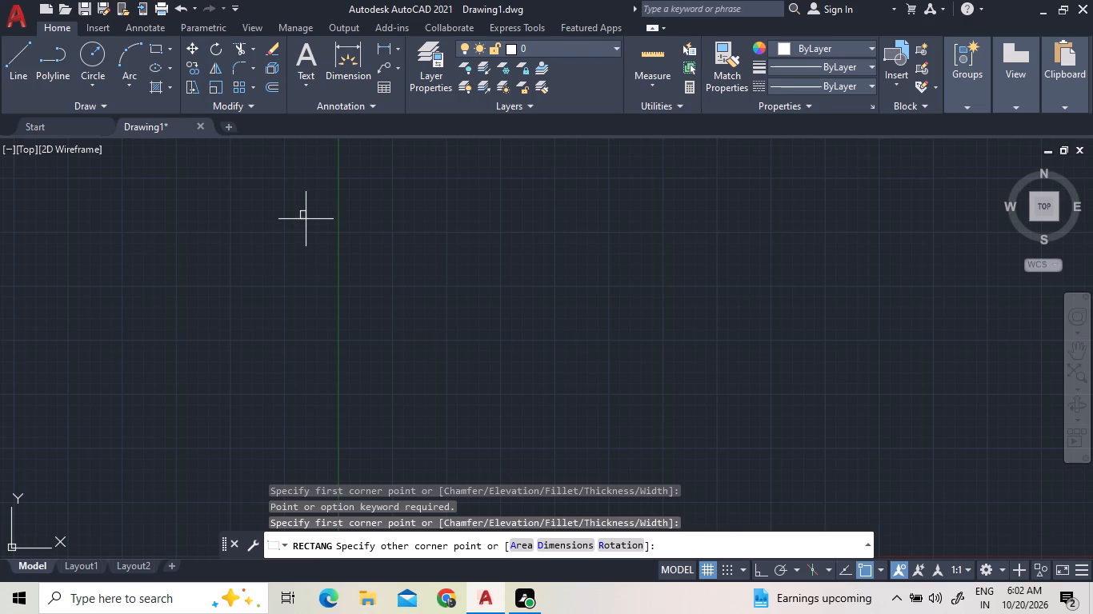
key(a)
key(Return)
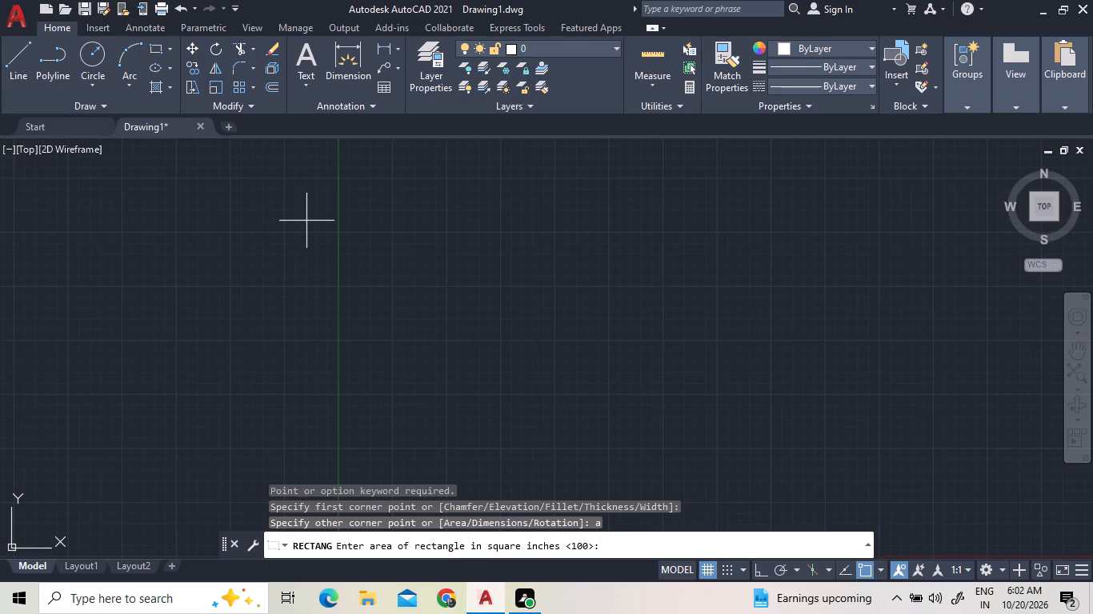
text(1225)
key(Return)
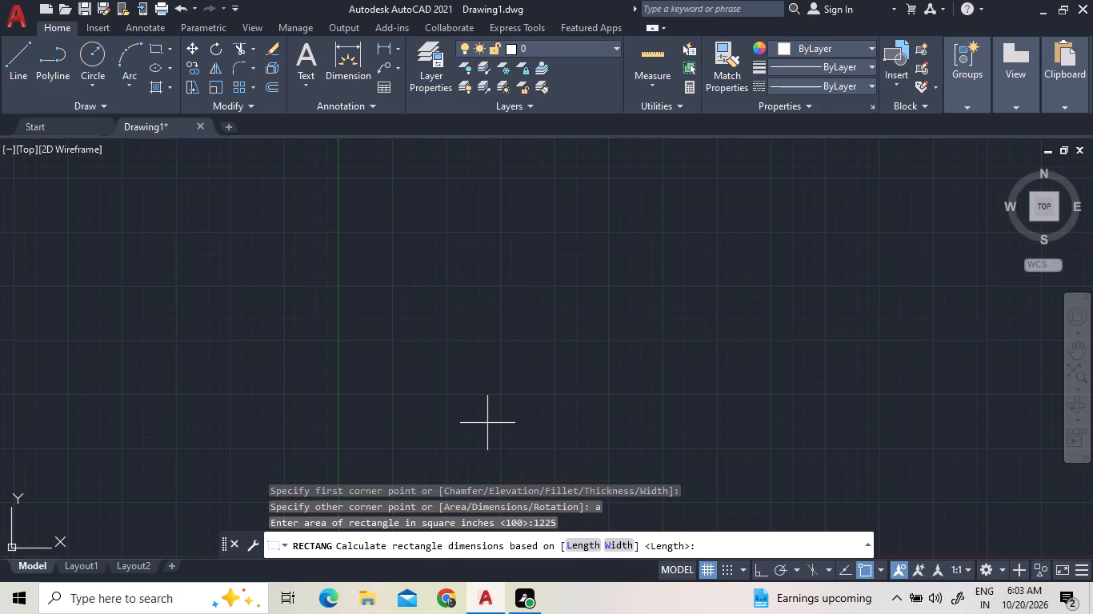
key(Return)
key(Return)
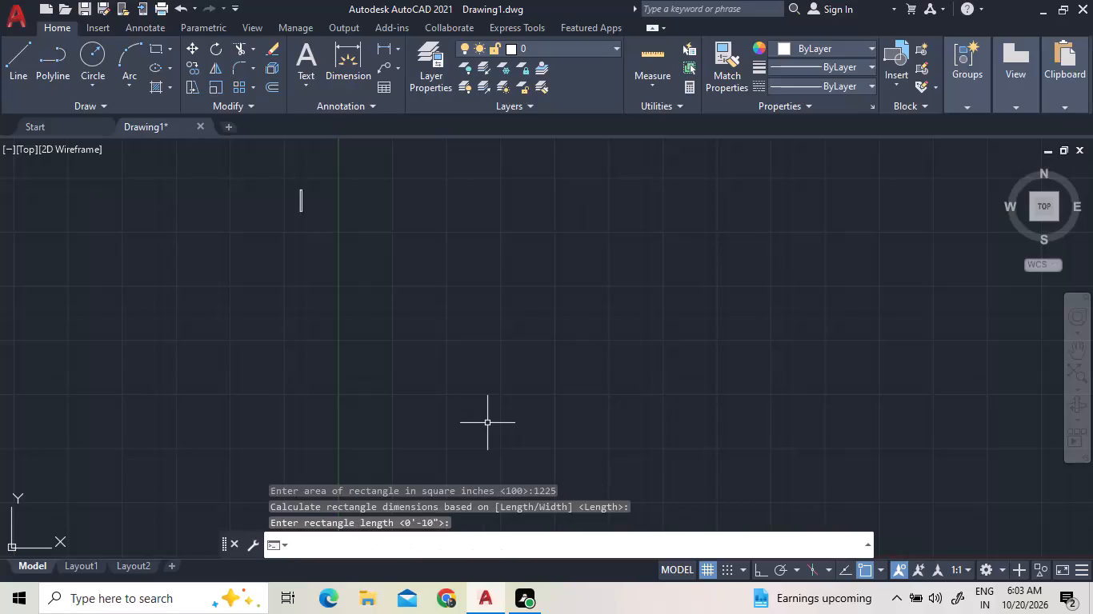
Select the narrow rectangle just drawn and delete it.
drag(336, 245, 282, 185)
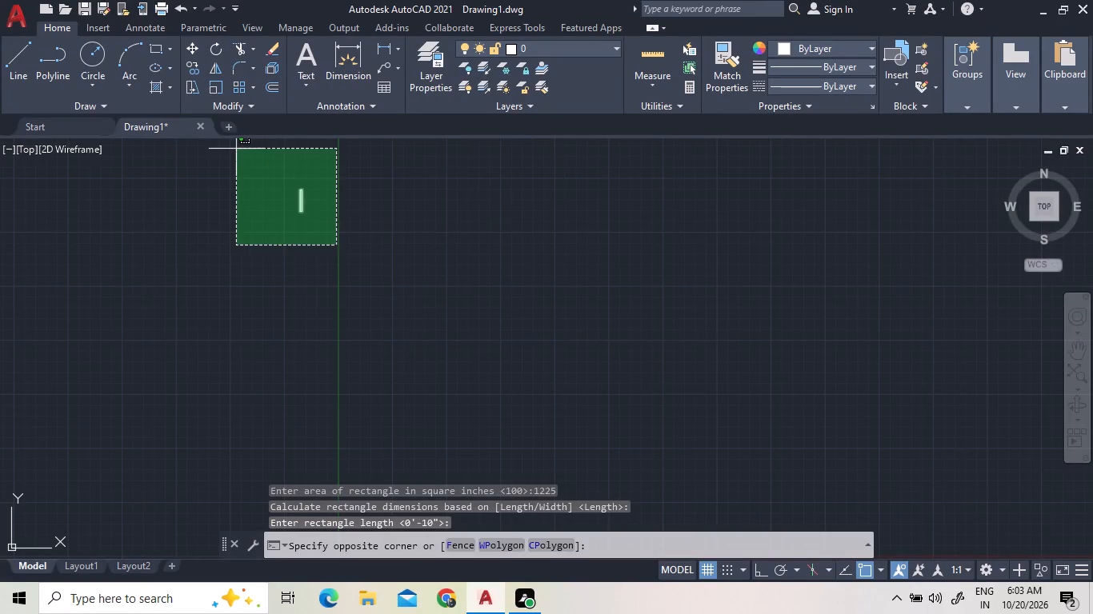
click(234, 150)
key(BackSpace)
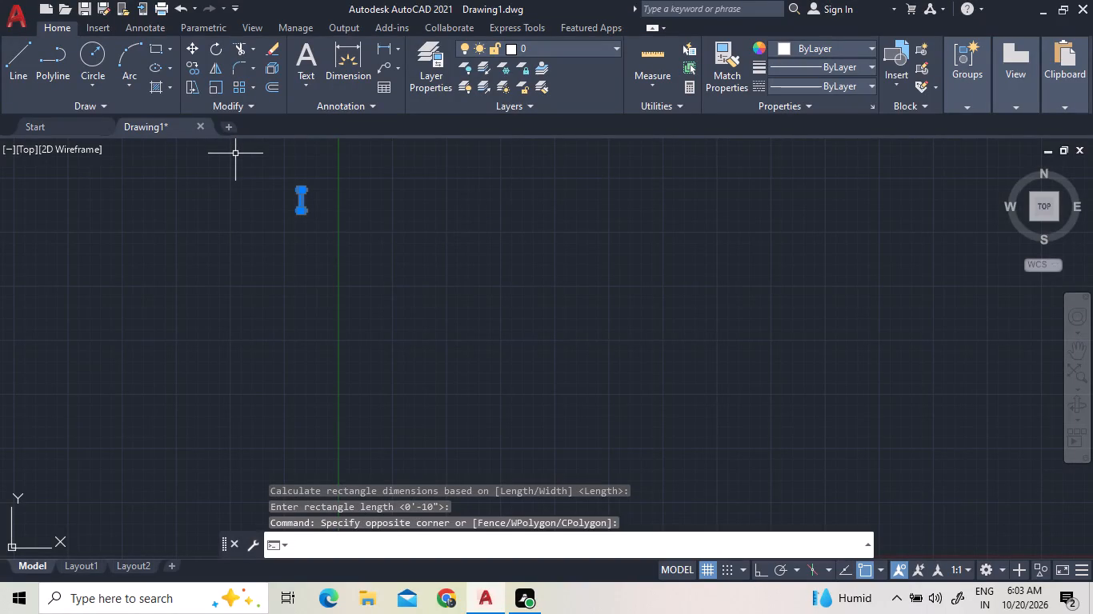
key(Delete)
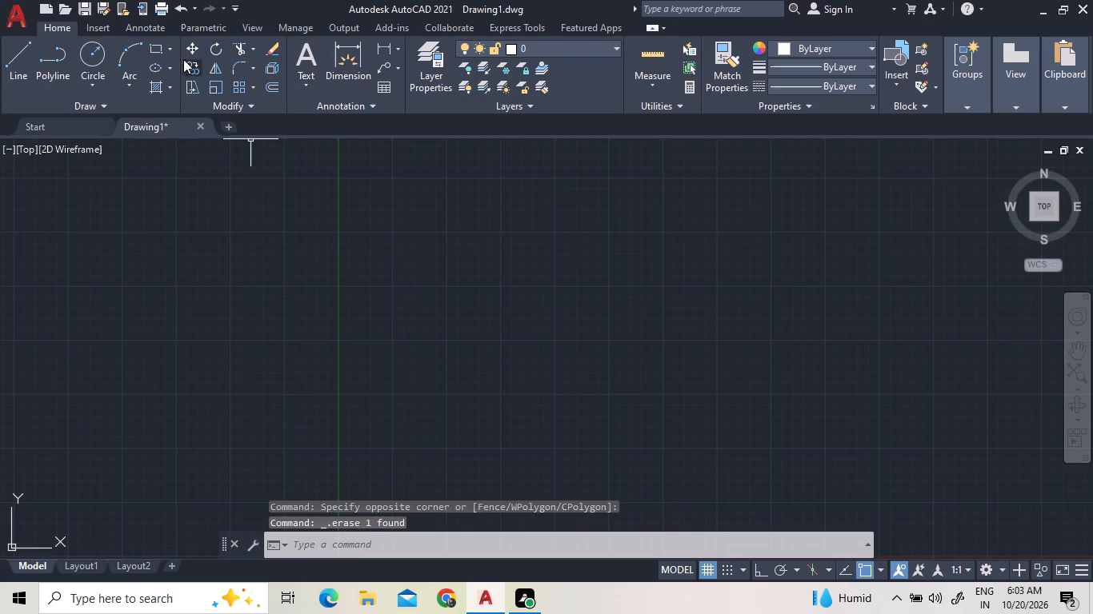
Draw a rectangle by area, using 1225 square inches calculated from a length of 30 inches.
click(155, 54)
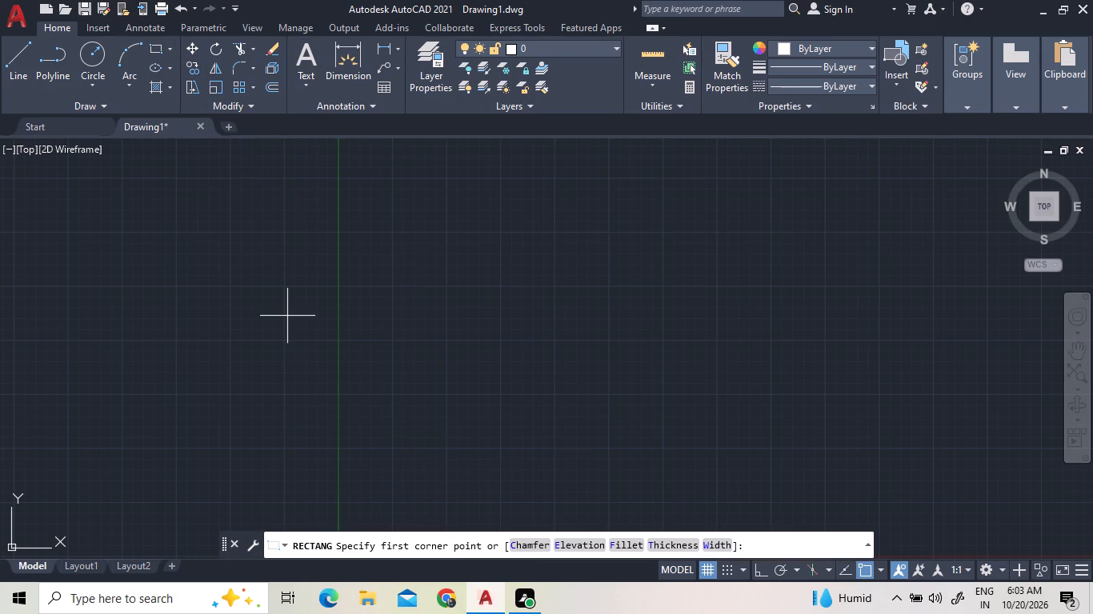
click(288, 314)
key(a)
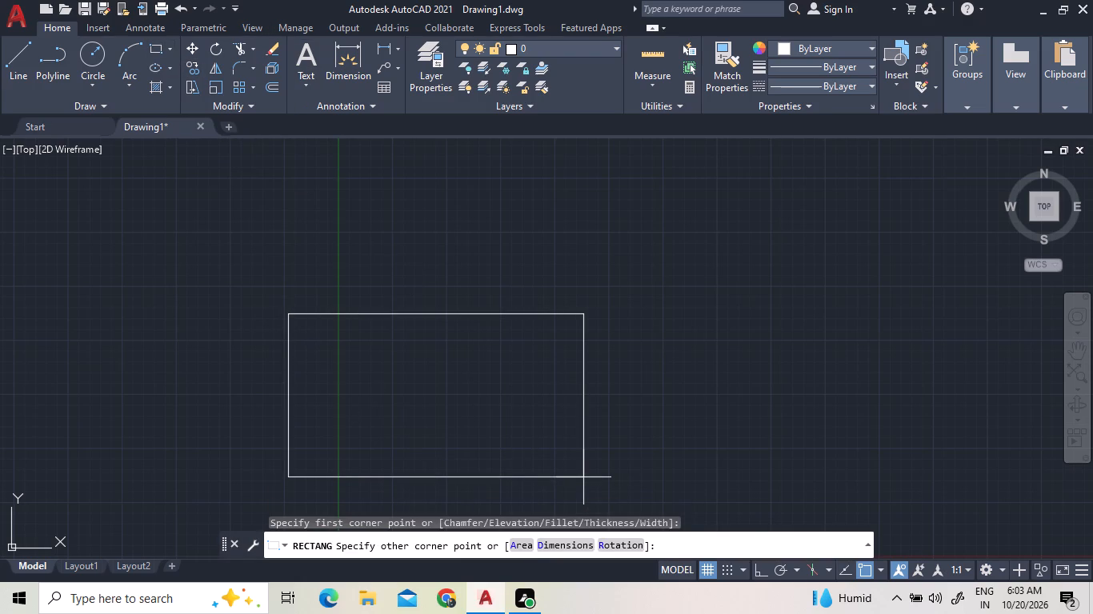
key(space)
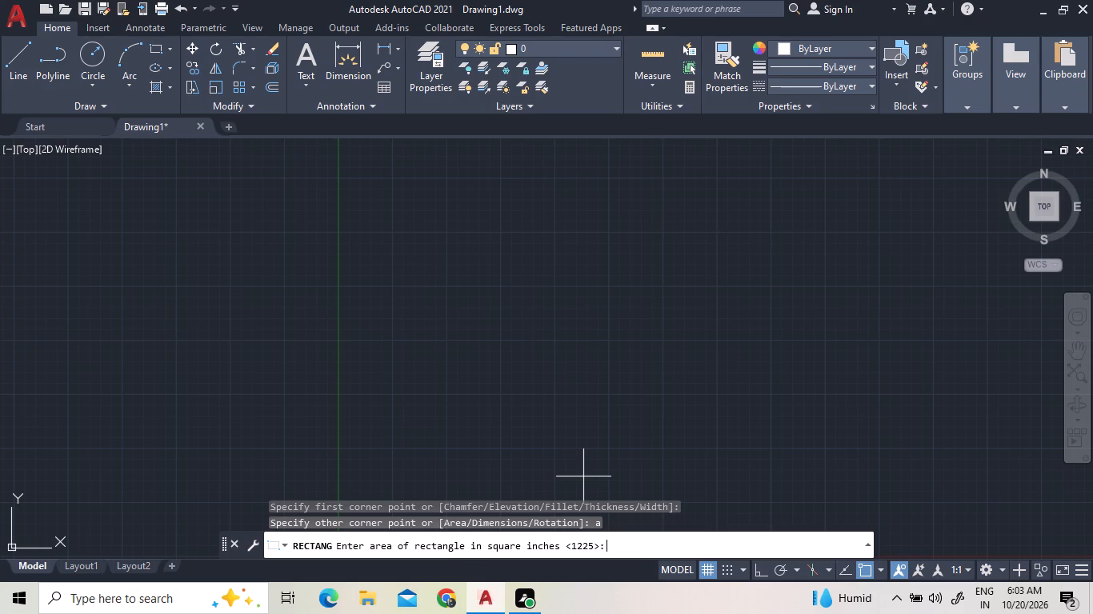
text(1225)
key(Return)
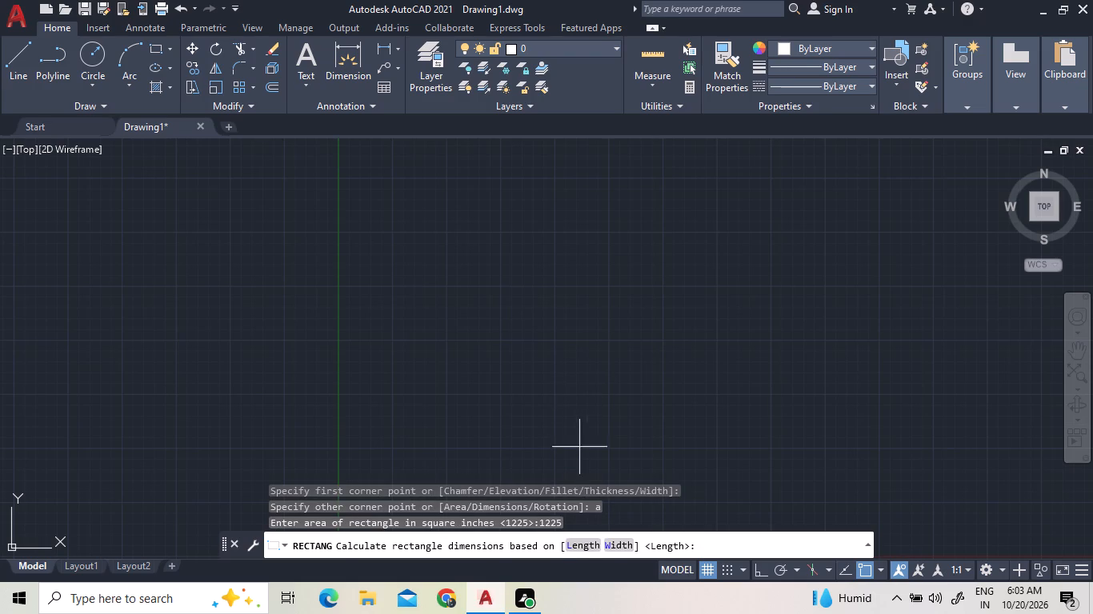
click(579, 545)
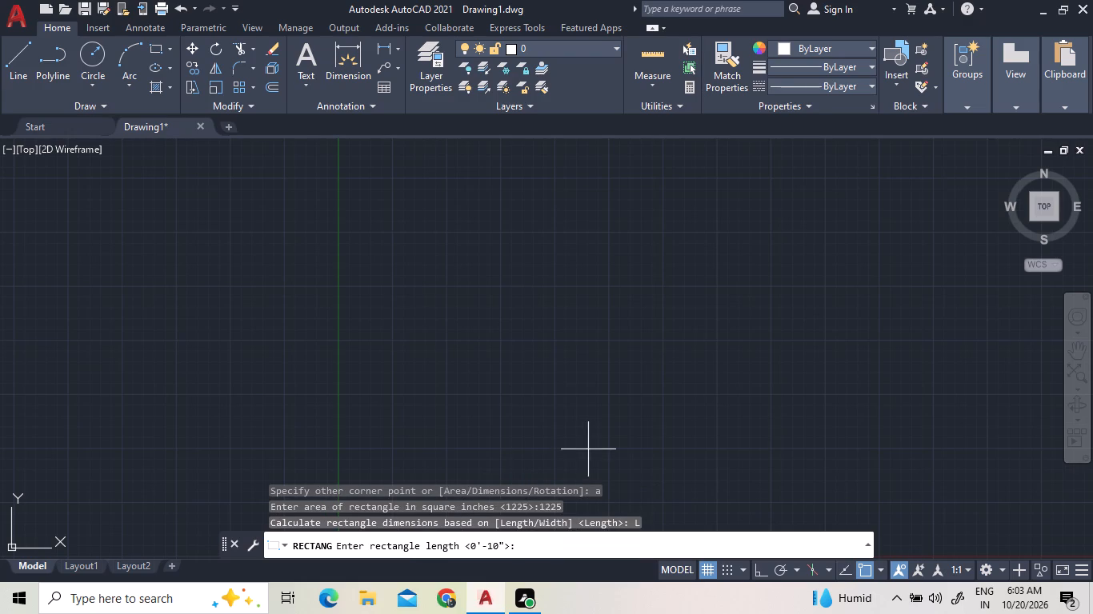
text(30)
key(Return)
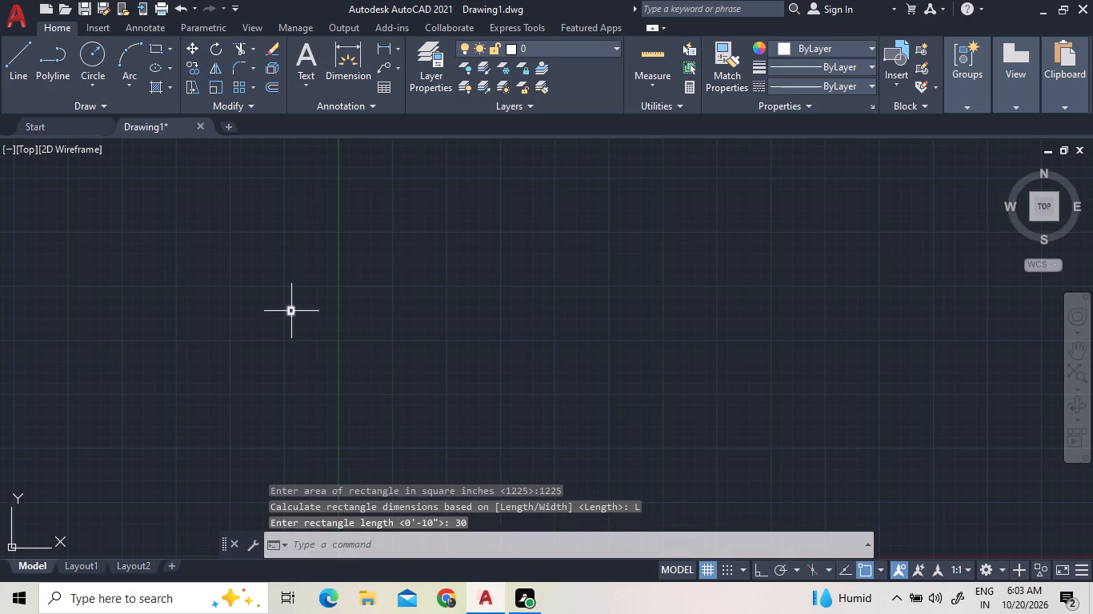
Measure the width and height of the new rectangle with Quick Measure.
scroll(290, 310, up, 8)
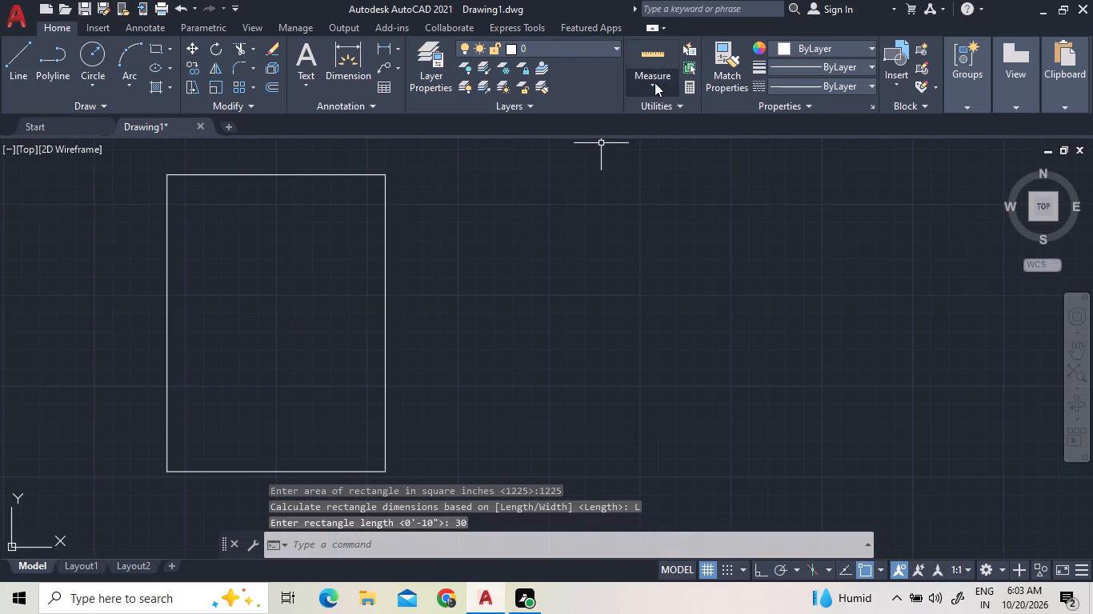
click(659, 52)
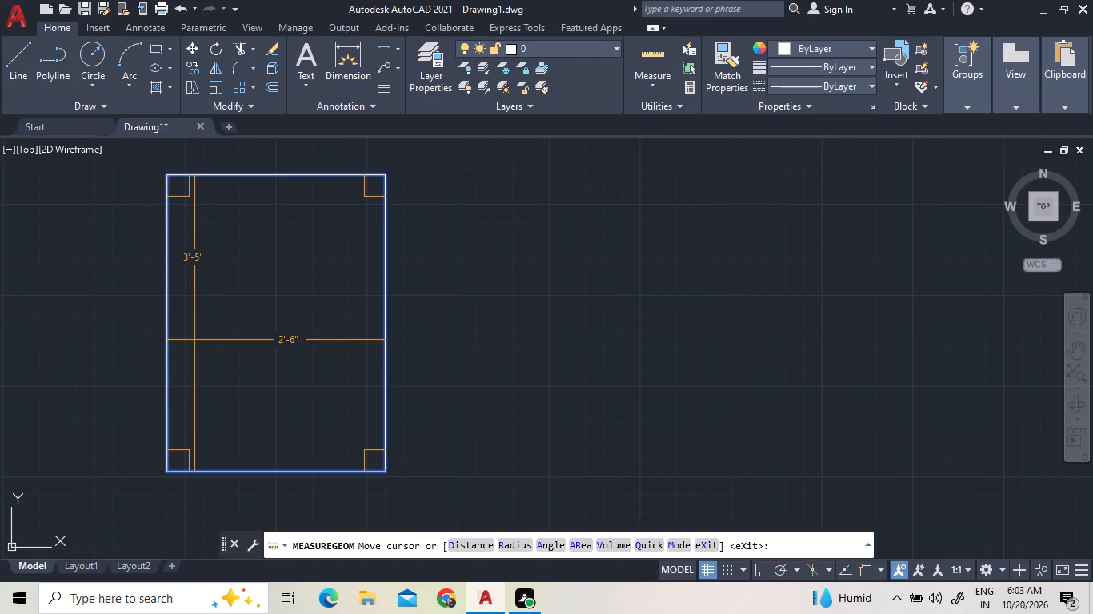
right_click(333, 347)
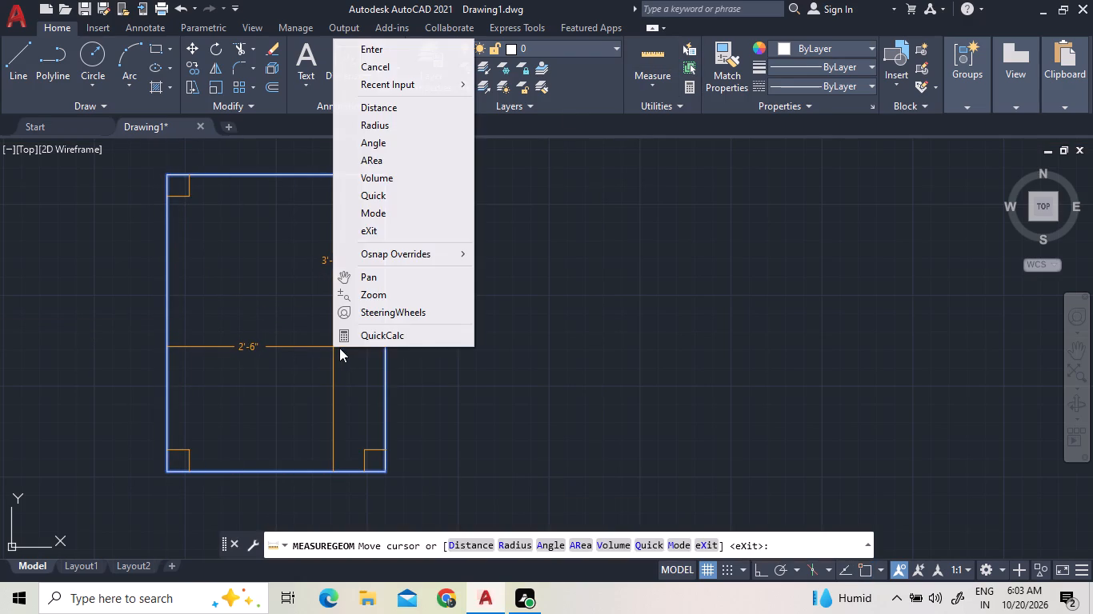
click(404, 42)
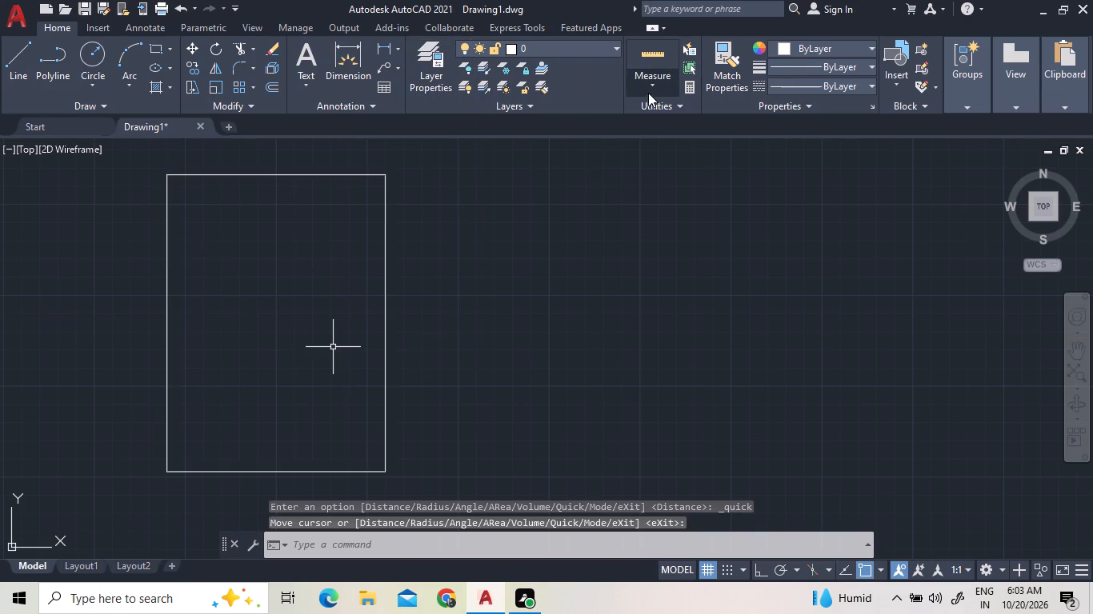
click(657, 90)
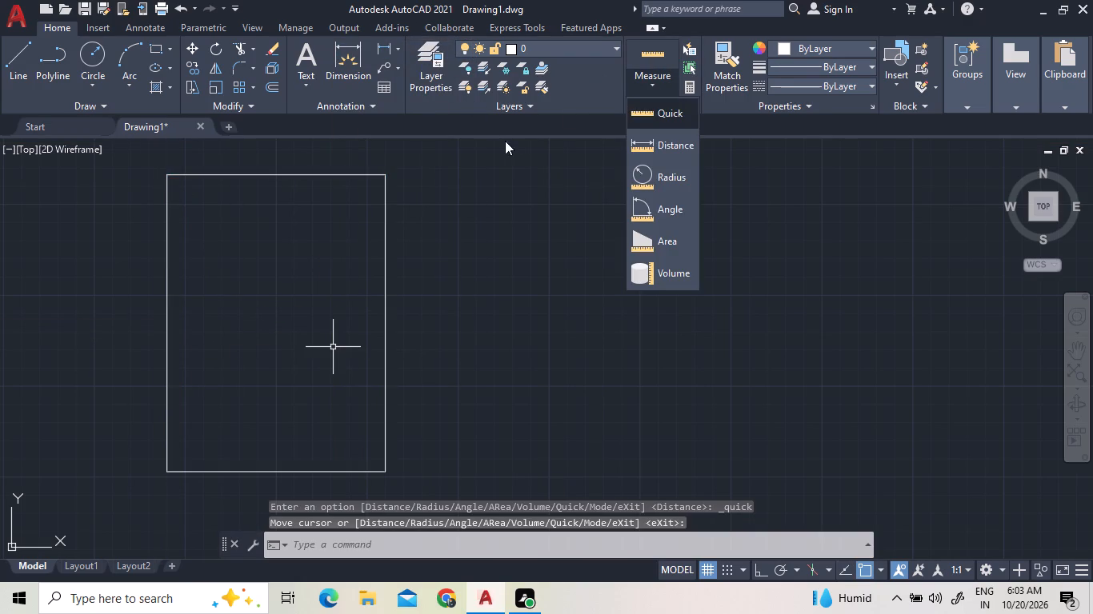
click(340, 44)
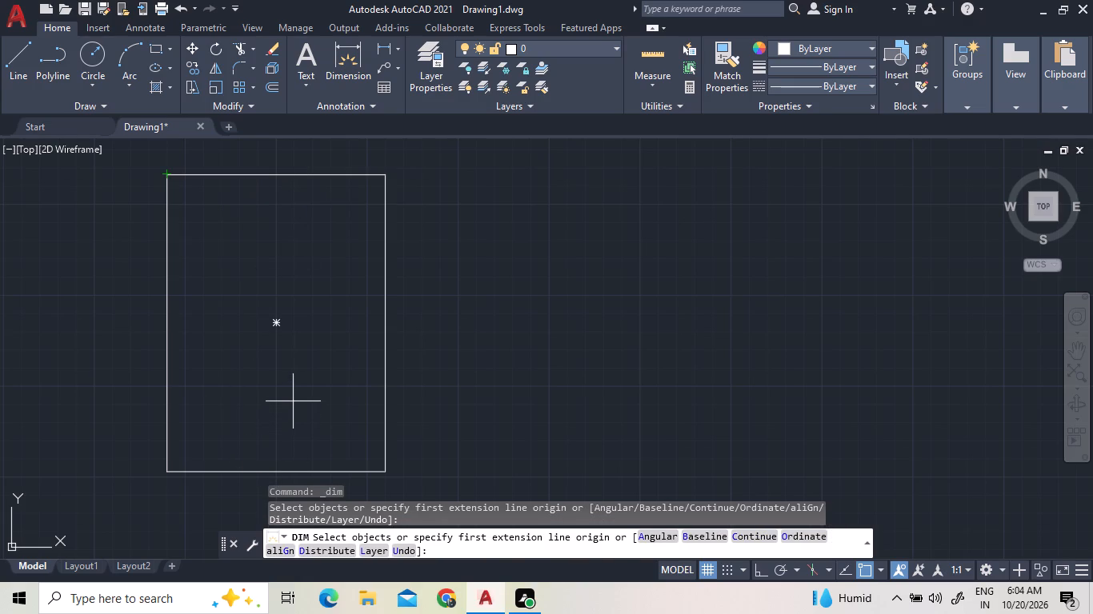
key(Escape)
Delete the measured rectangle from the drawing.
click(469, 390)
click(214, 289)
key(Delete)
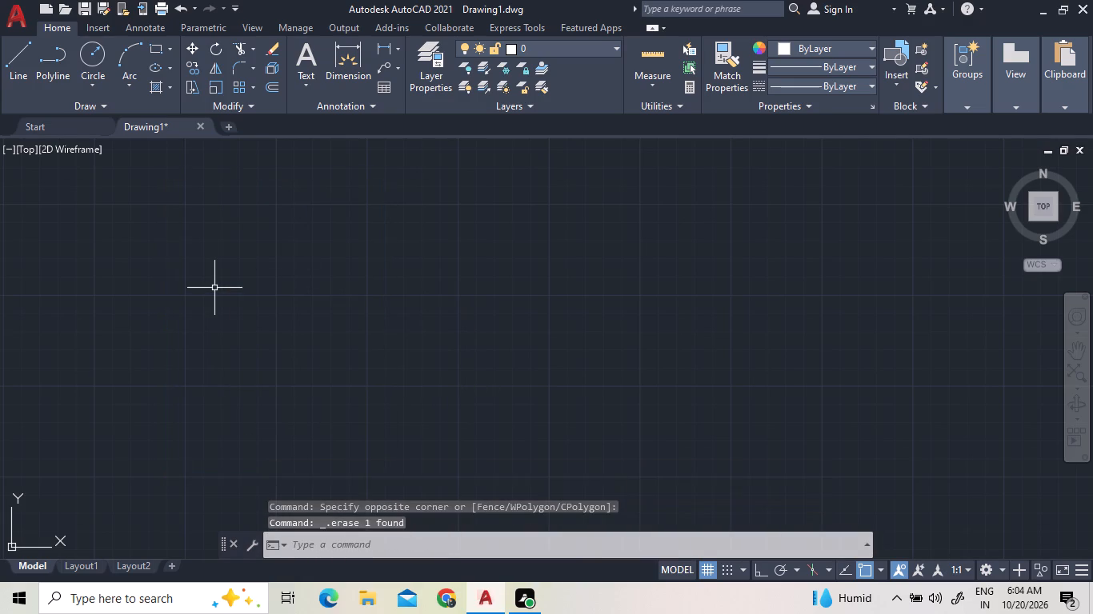
Draw a large freehand rectangle enclosing the drawing origin, wider than it is tall, as the building outline.
scroll(266, 357, down, 7)
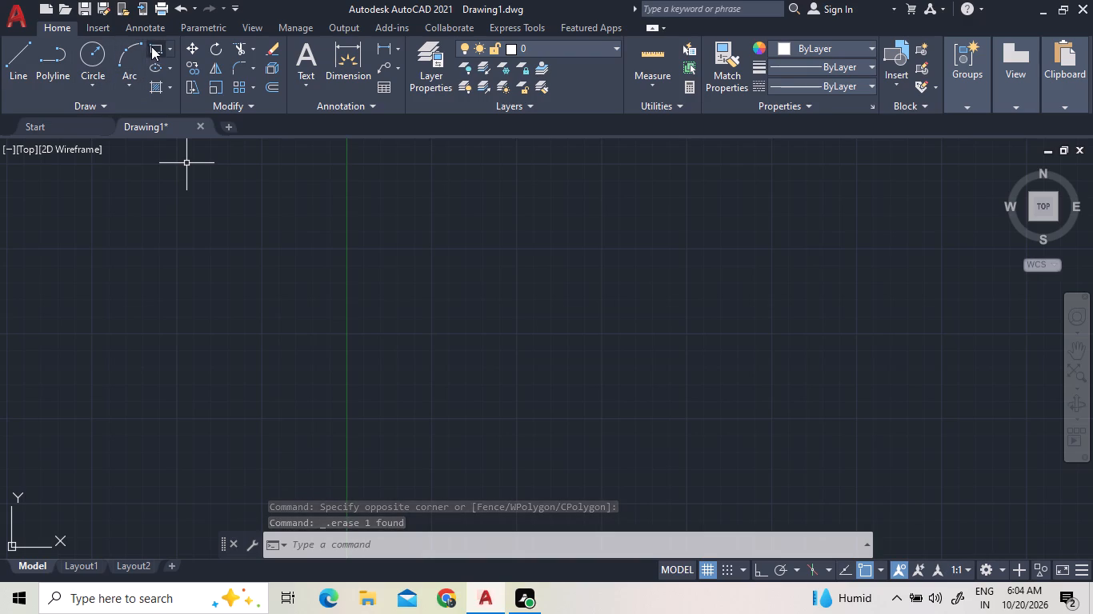
click(151, 46)
click(270, 219)
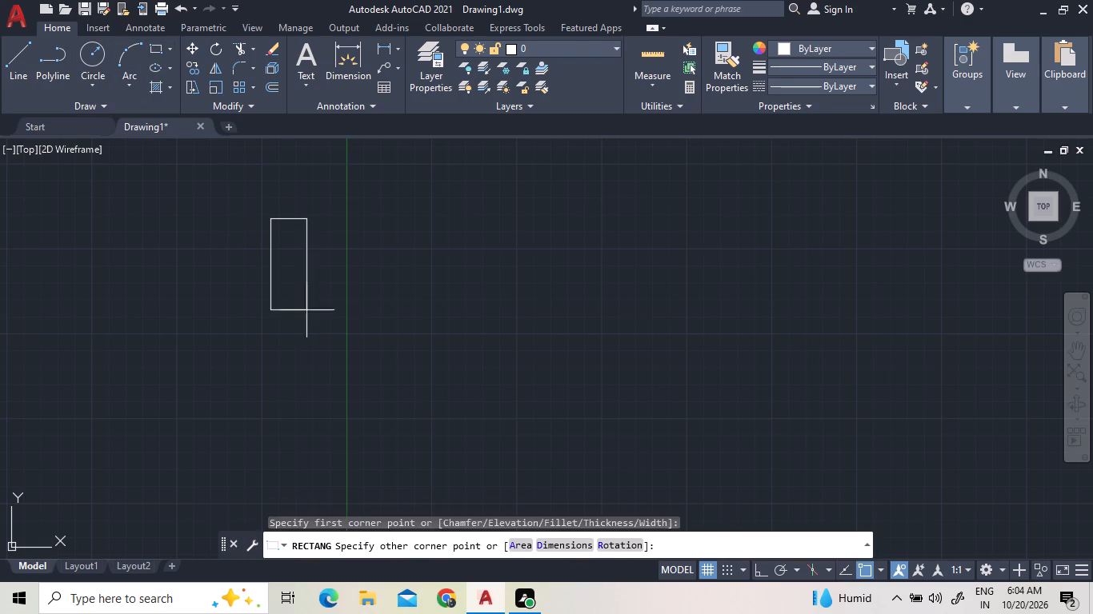
scroll(843, 484, down, 2)
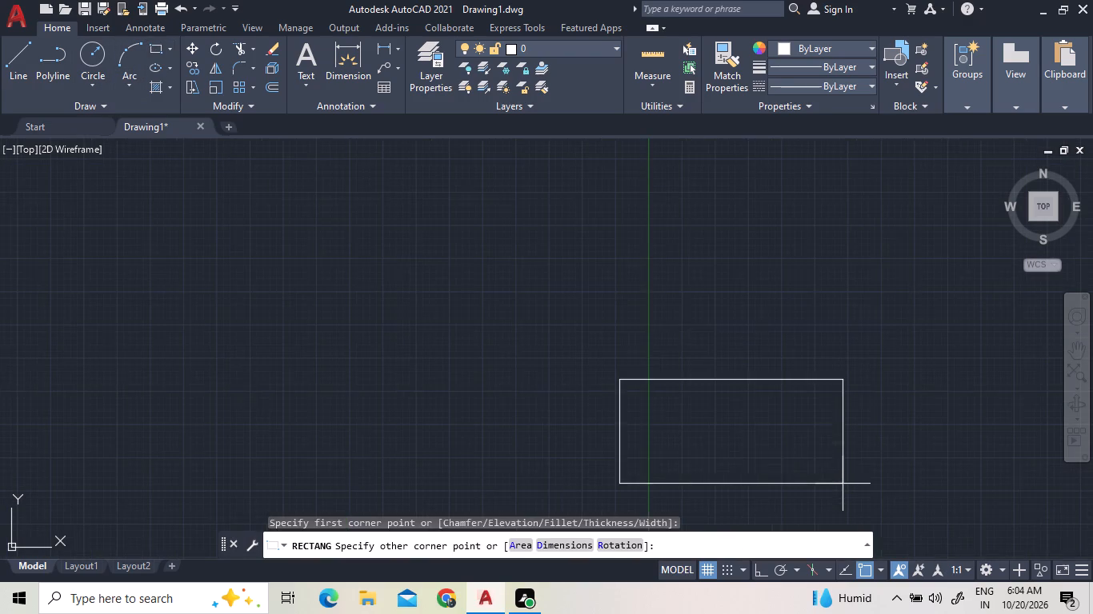
scroll(708, 395, down, 3)
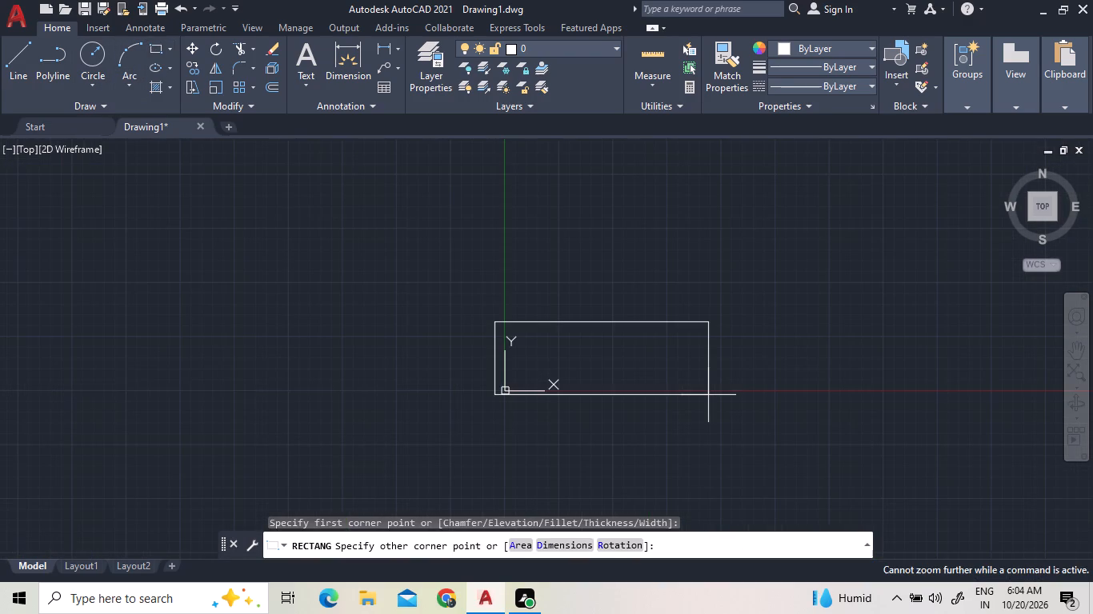
scroll(708, 395, down, 2)
scroll(722, 408, up, 4)
scroll(753, 429, down, 2)
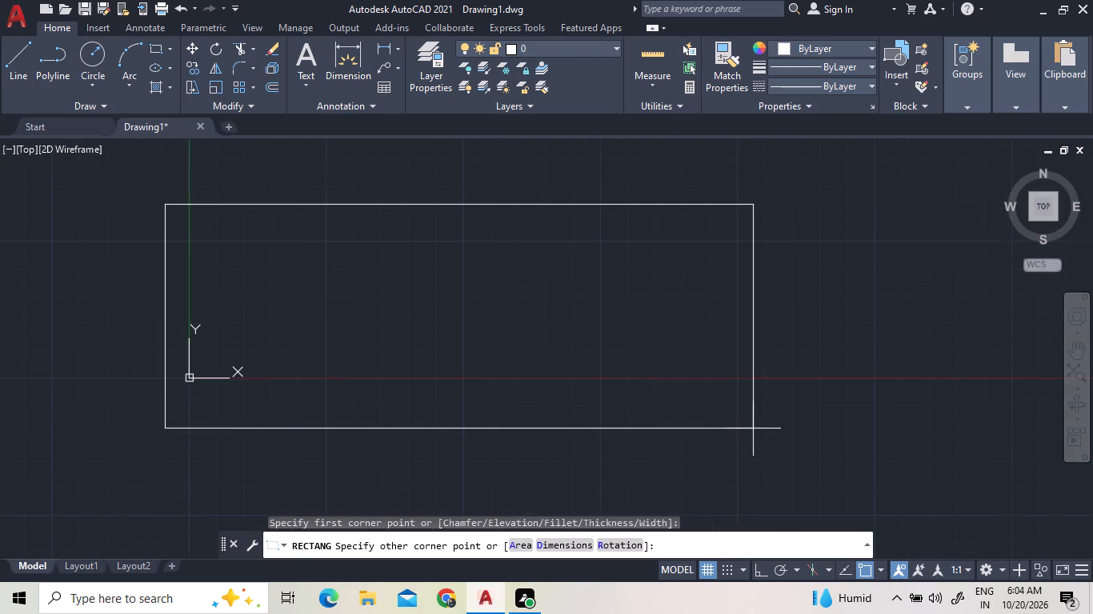
scroll(707, 413, down, 3)
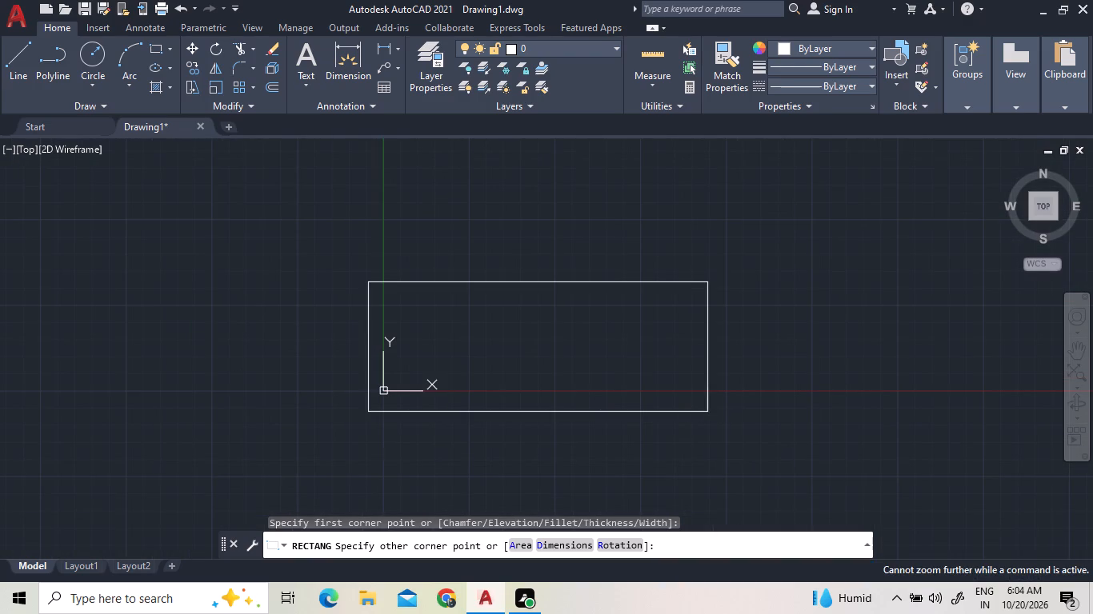
click(761, 499)
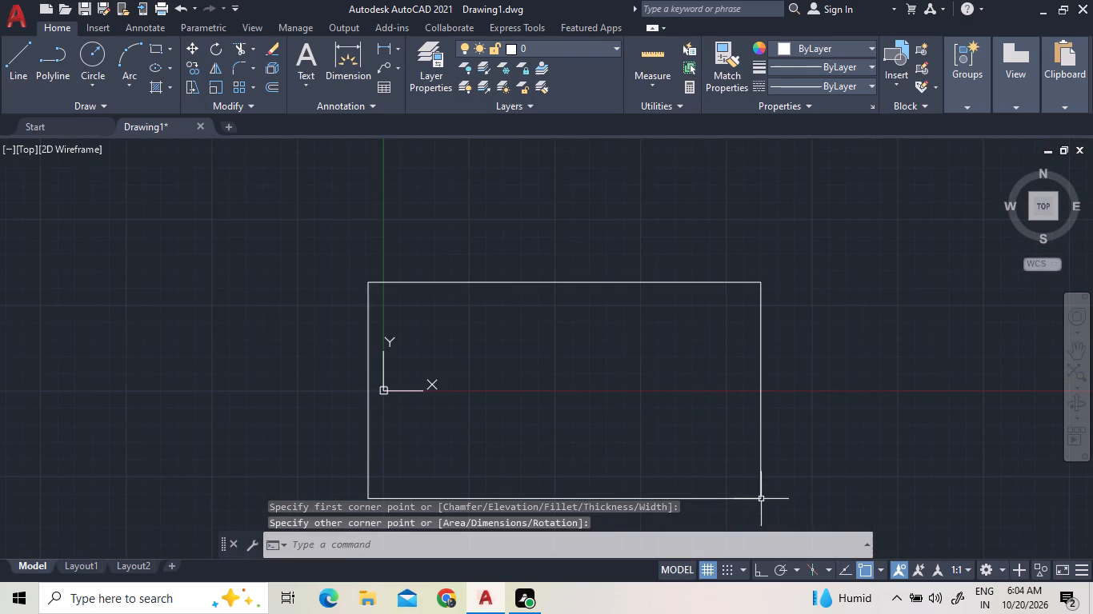
Move the new rectangle slightly upward with the Move command, keeping the origin inside it.
drag(635, 289, 615, 263)
click(570, 213)
right_click(569, 213)
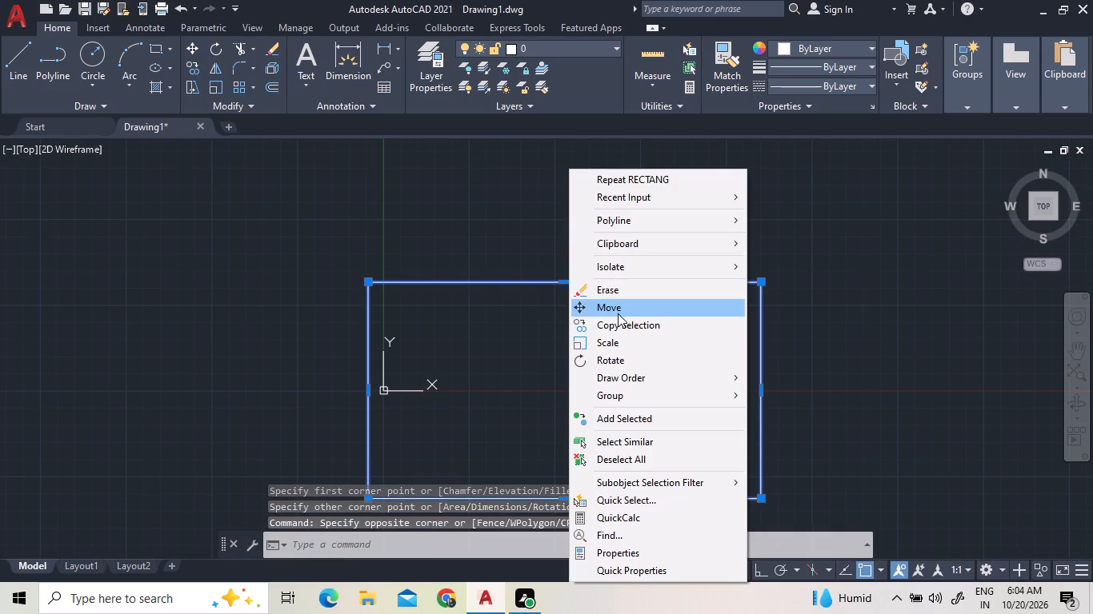
double_click(618, 313)
click(611, 243)
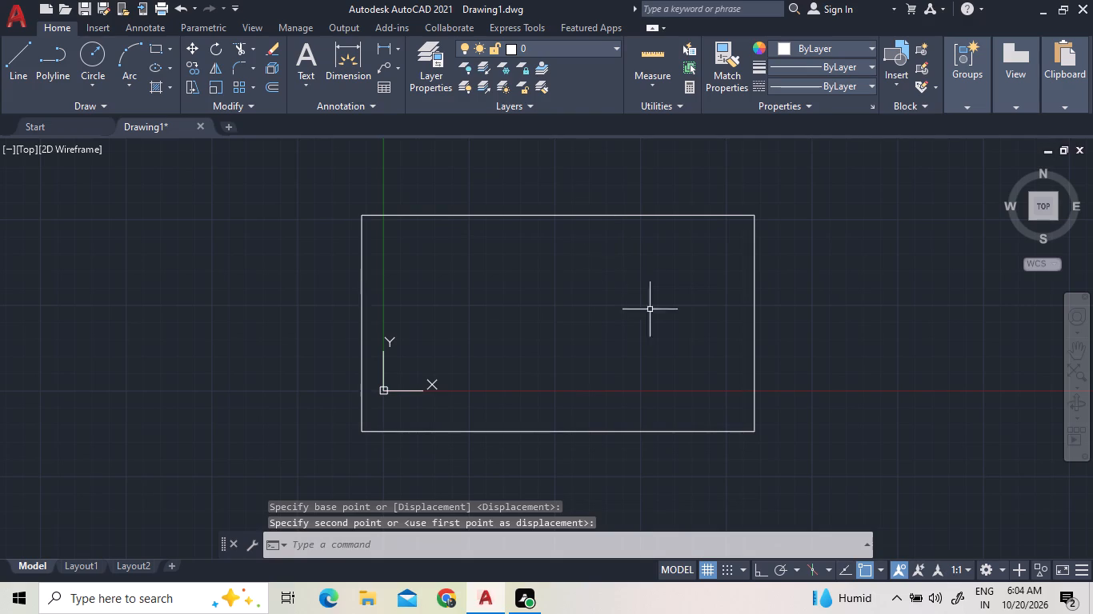
Scale the rectangle up from its lower-right corner to a height of about 414 feet.
click(716, 433)
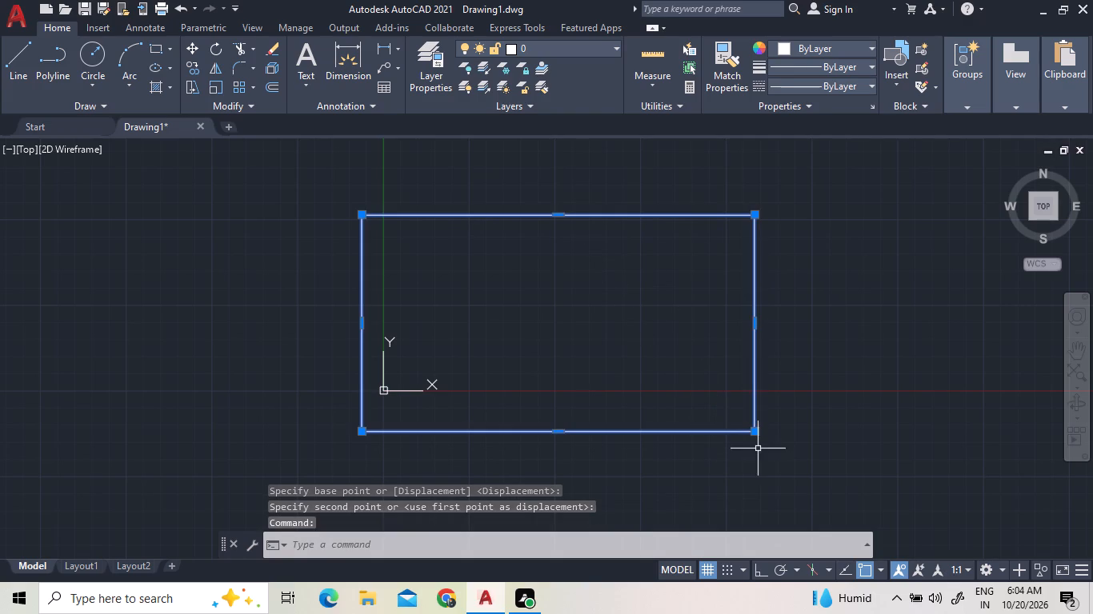
key(s)
key(c)
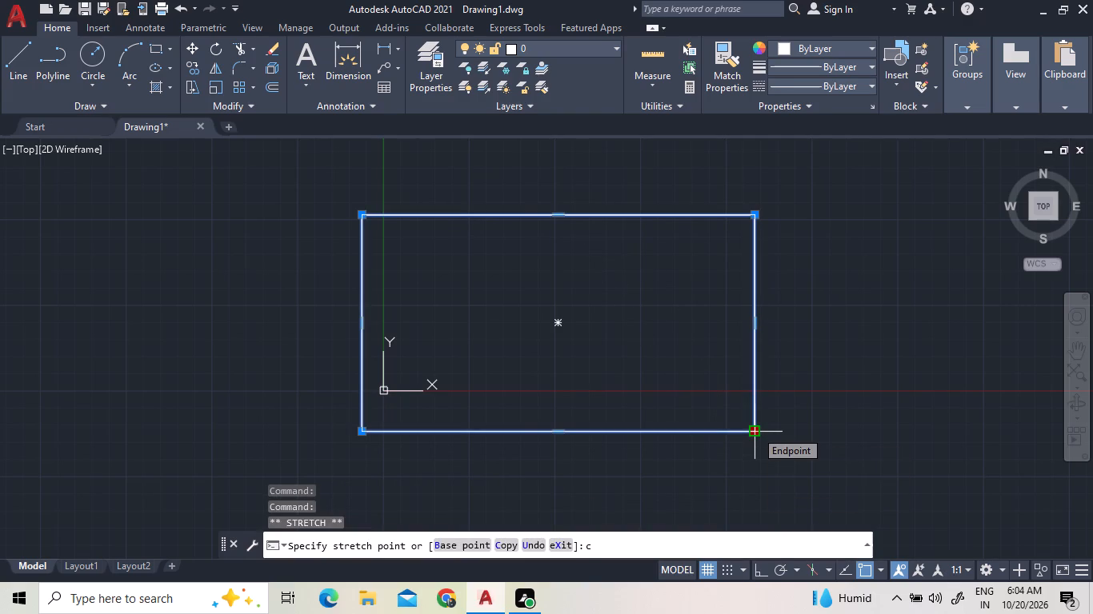
key(BackSpace)
text(sc)
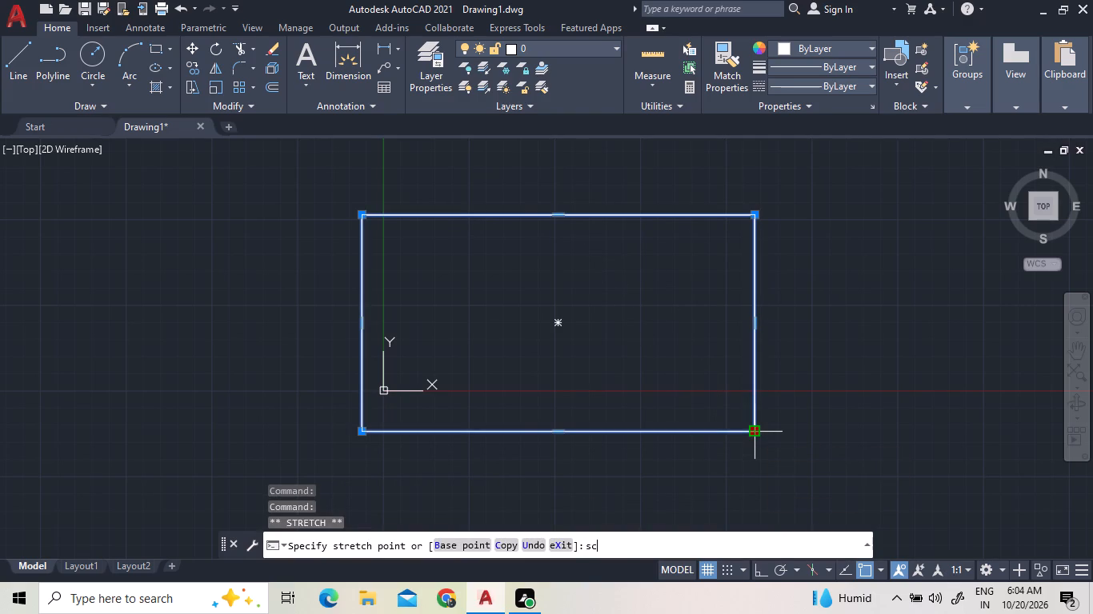
key(Return)
click(755, 428)
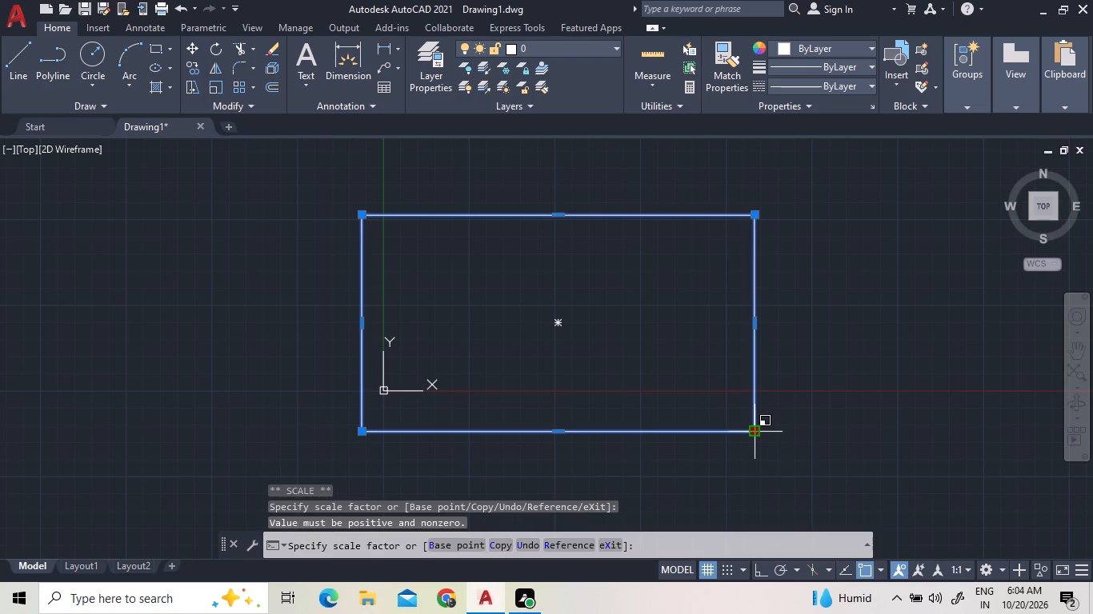
click(984, 524)
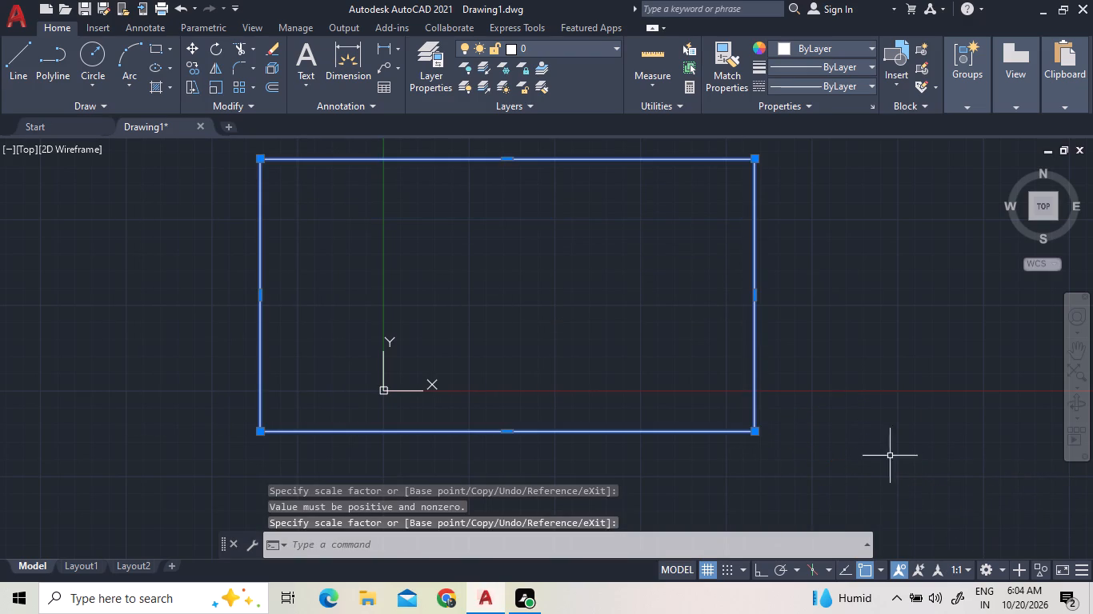
Measure the height of the enlarged rectangle with Quick Measure.
click(659, 53)
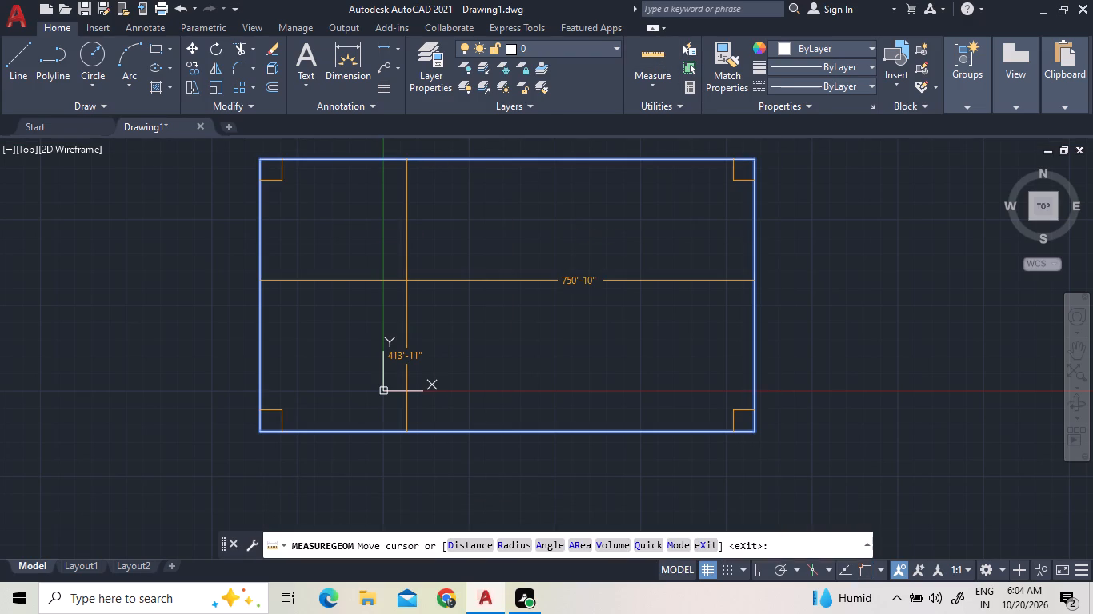
right_click(932, 301)
click(953, 301)
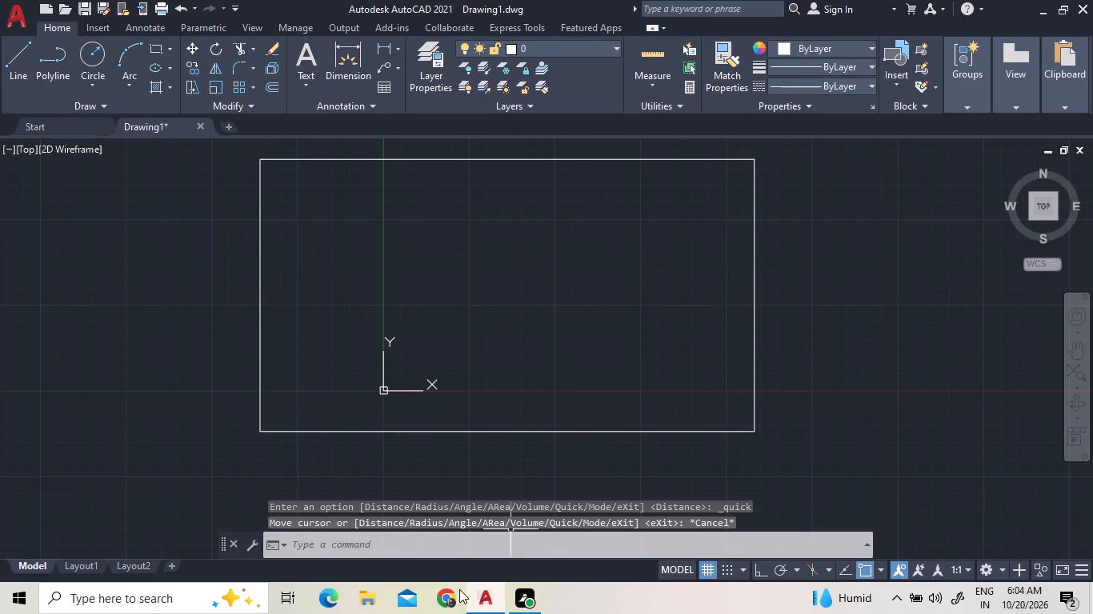
Open QuickCalc and try to evaluate the expression 35**.
right_click(449, 367)
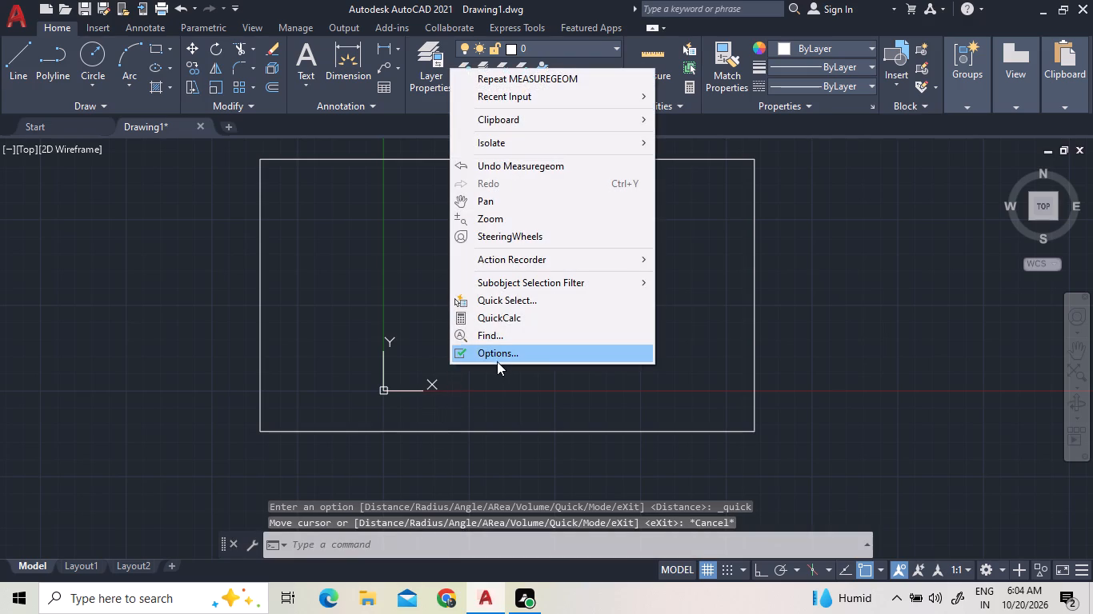
click(511, 314)
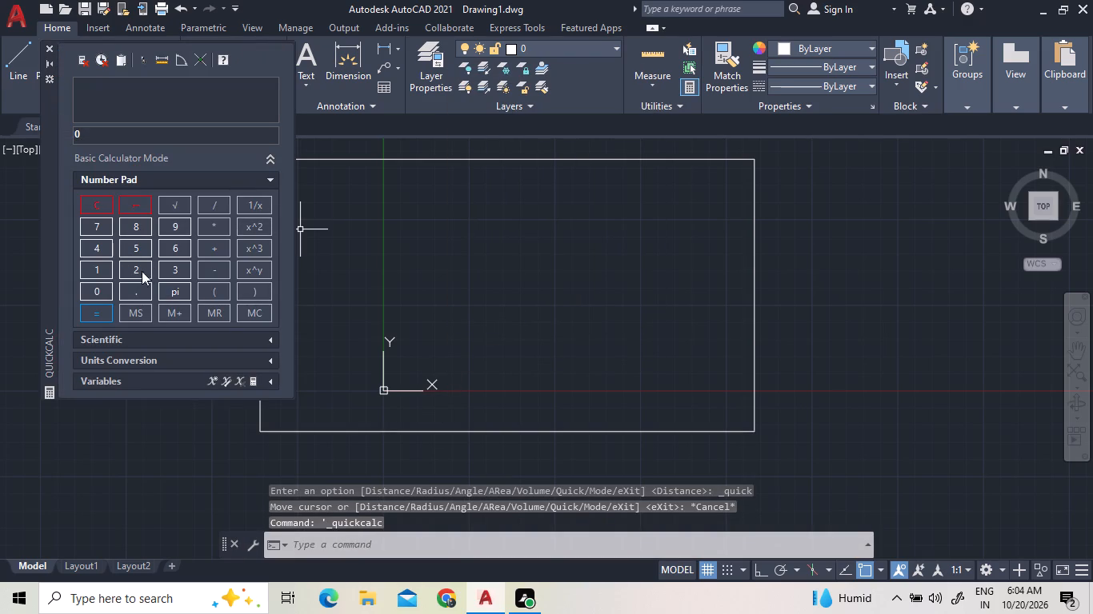
click(166, 269)
click(143, 252)
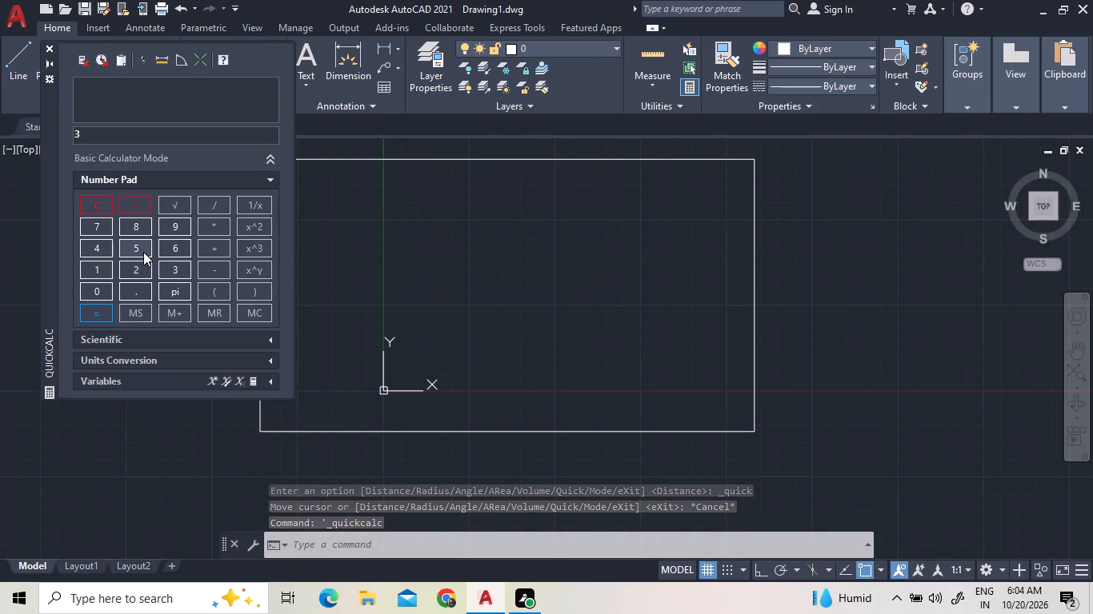
click(223, 225)
click(222, 224)
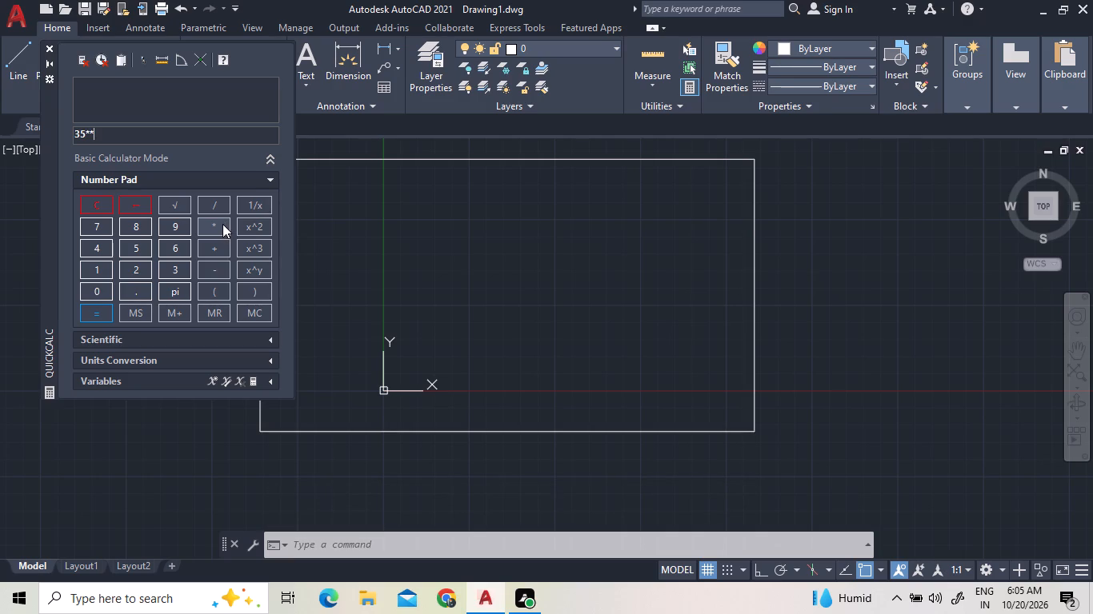
click(99, 317)
click(604, 327)
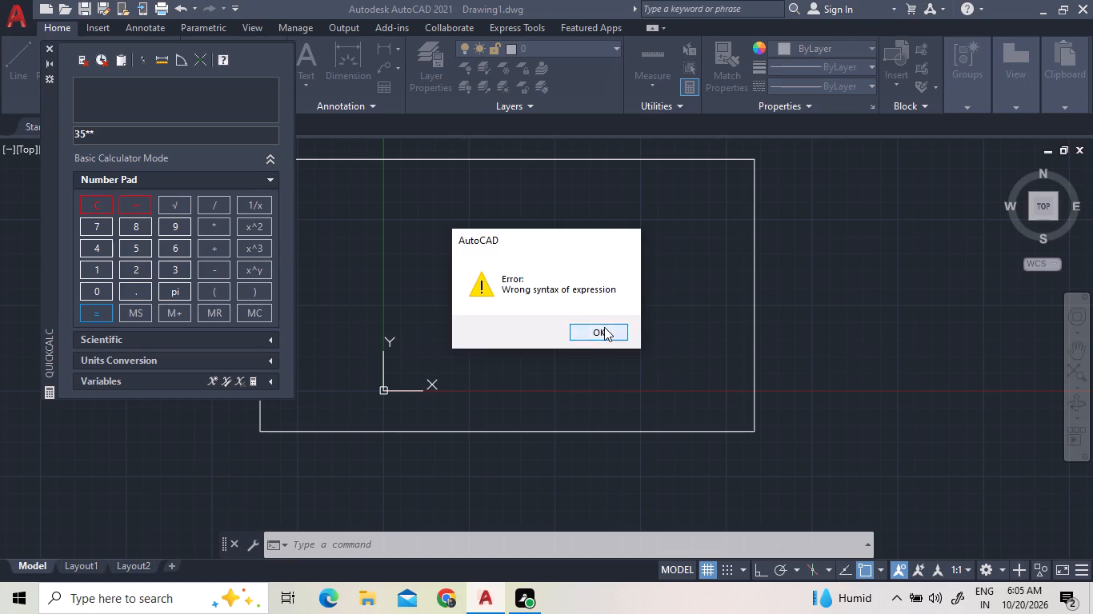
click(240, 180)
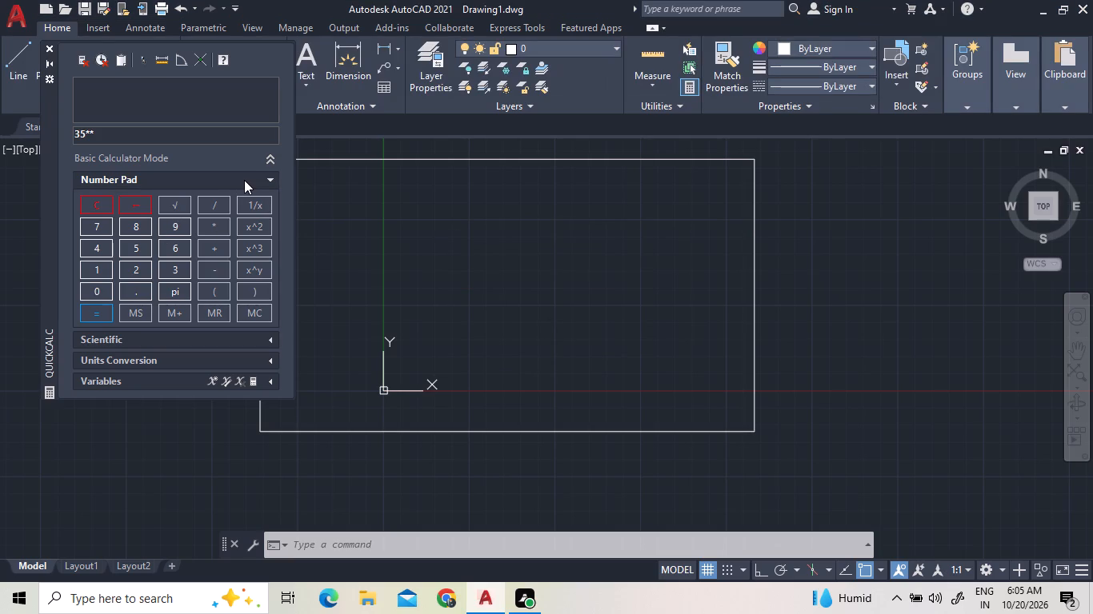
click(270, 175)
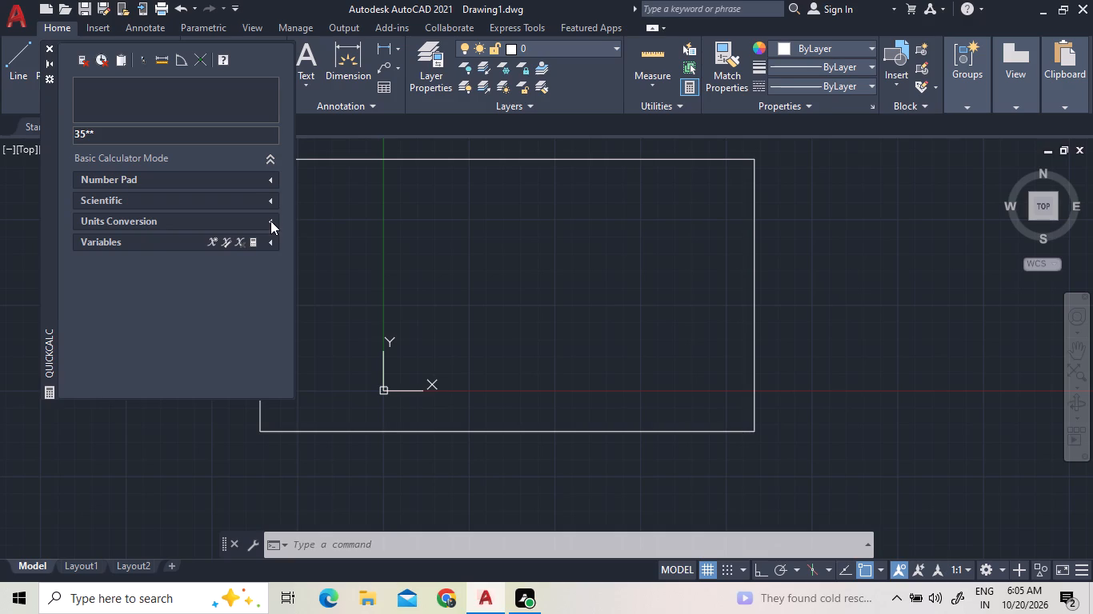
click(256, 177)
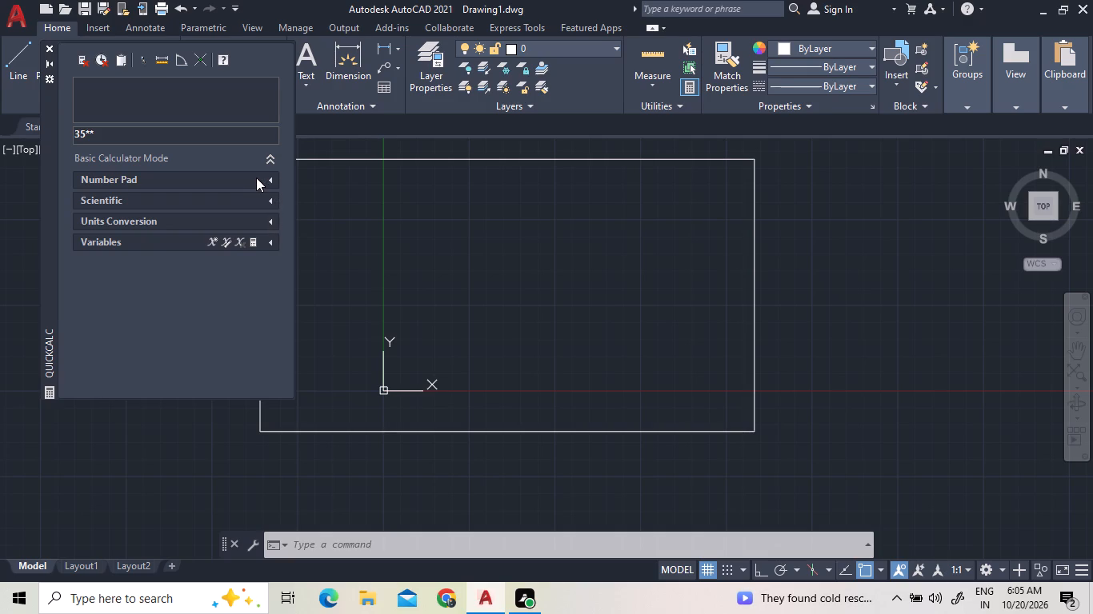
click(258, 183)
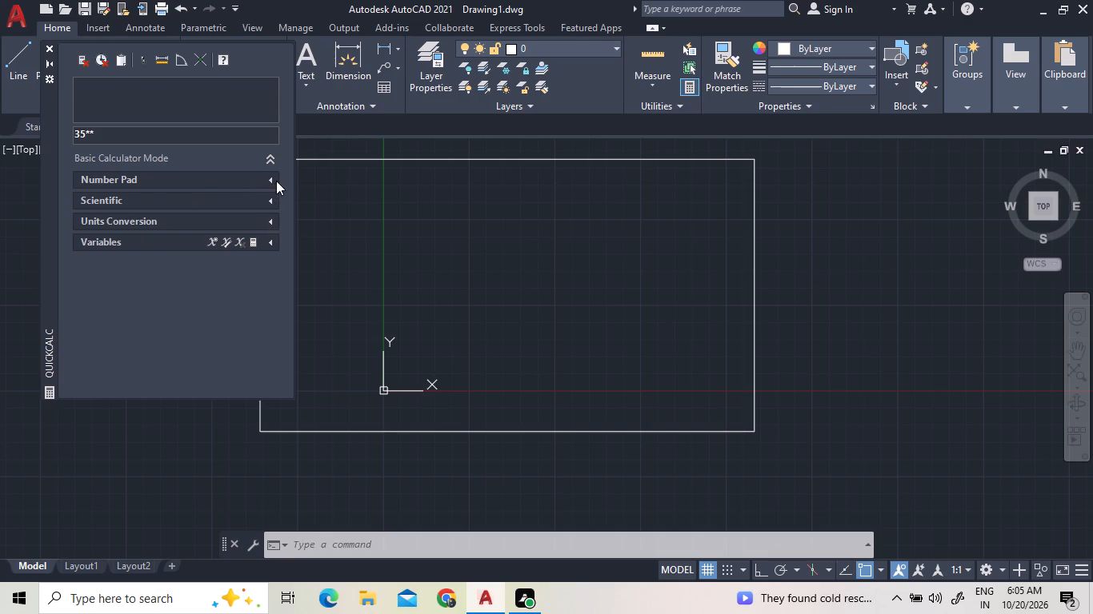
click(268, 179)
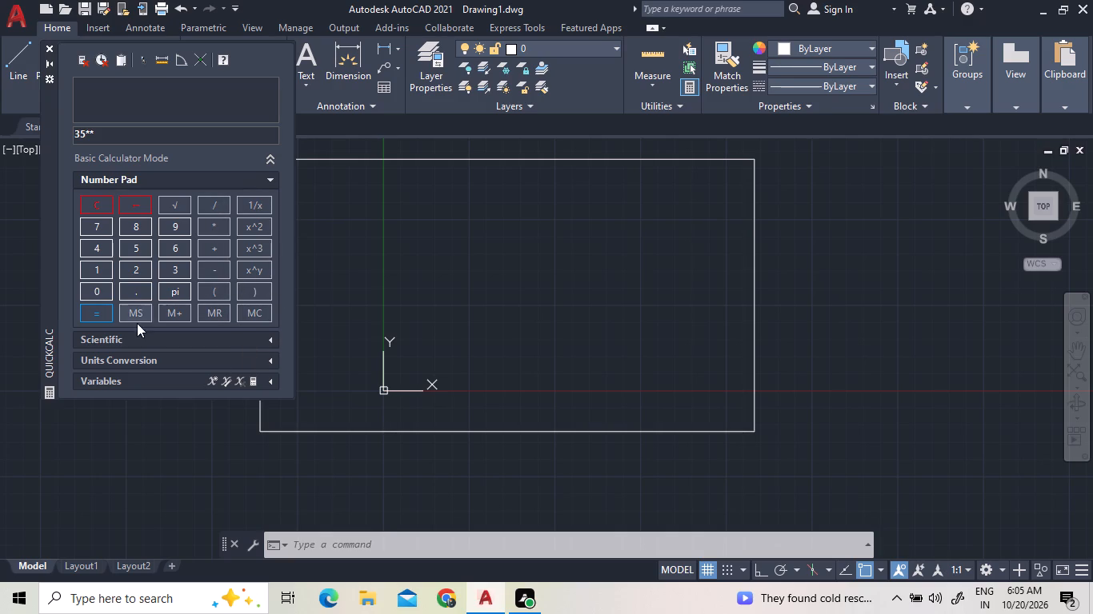
Clear the faulty expression in QuickCalc and calculate 35*4.
click(95, 201)
click(95, 201)
click(170, 276)
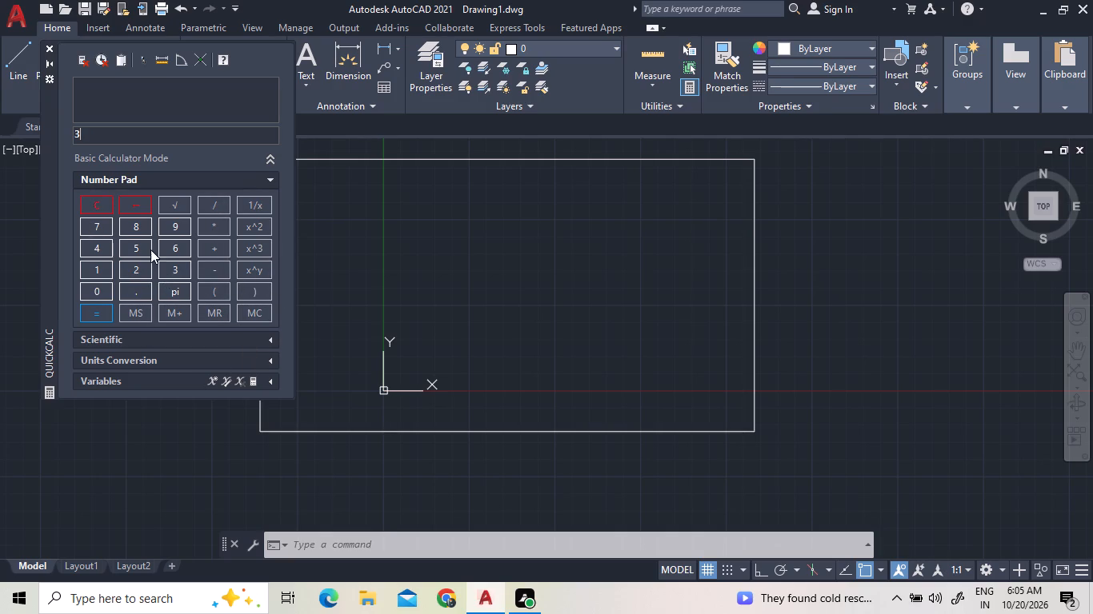
click(138, 249)
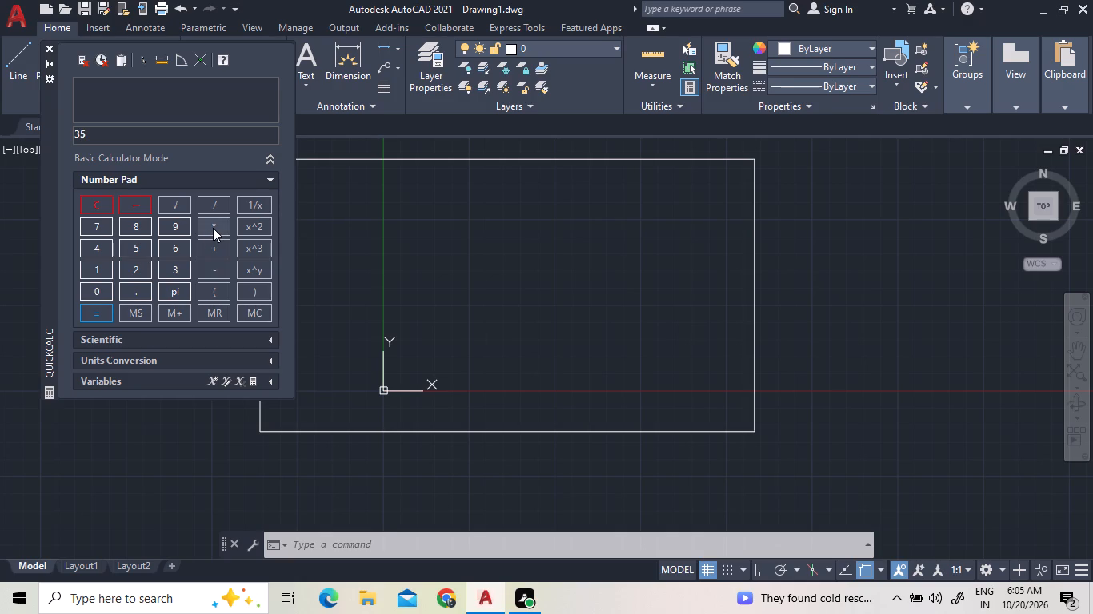
click(213, 228)
click(98, 251)
click(104, 310)
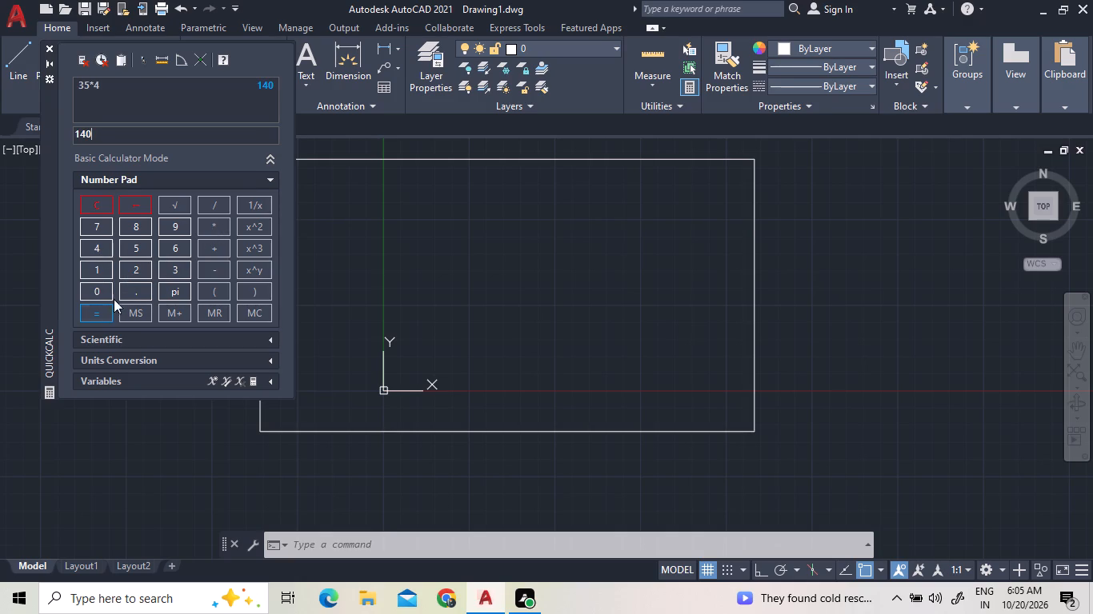
Clear the previous result in QuickCalc and calculate 30*40.
double_click(94, 199)
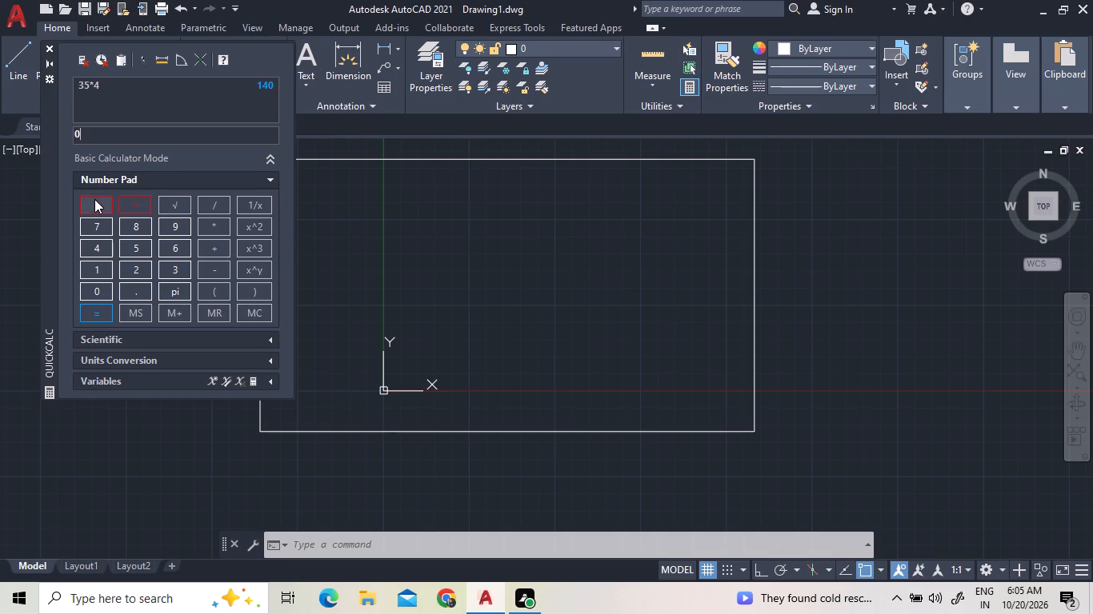
double_click(94, 199)
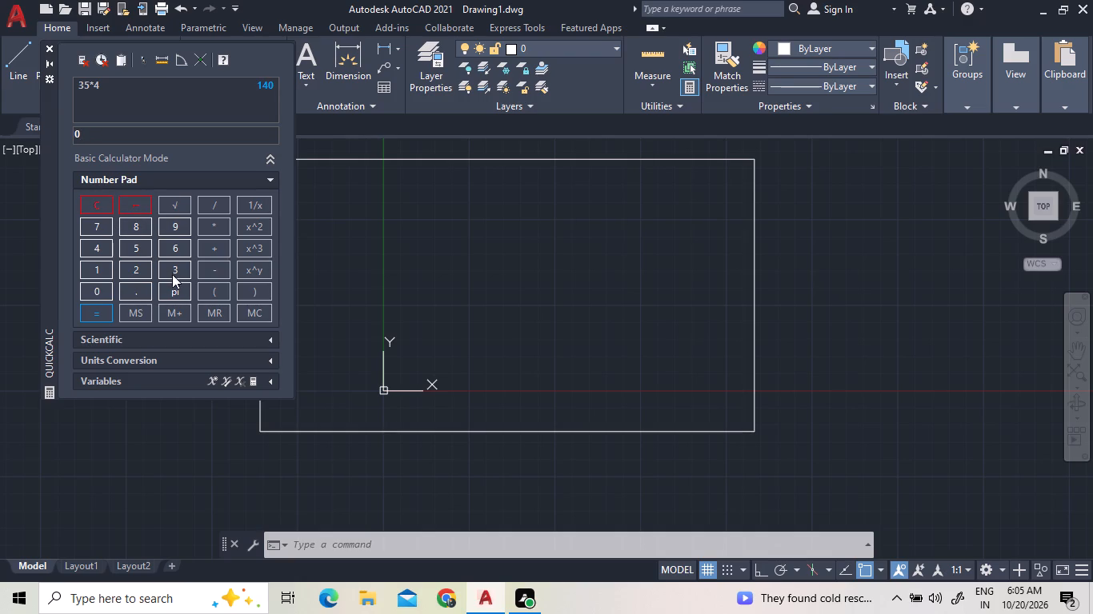
click(173, 271)
click(102, 297)
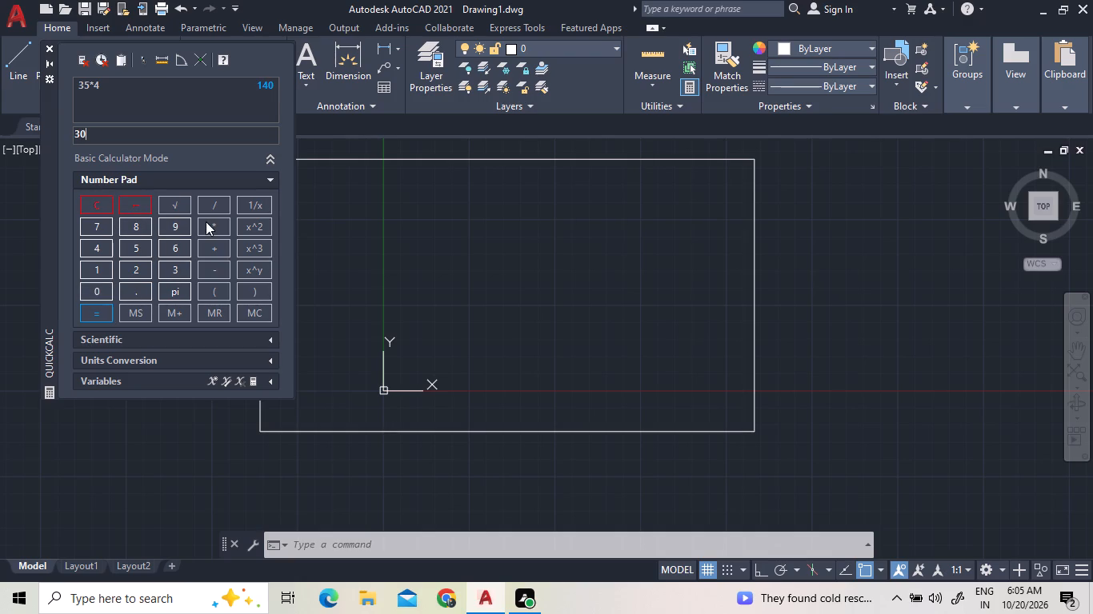
click(207, 222)
click(107, 253)
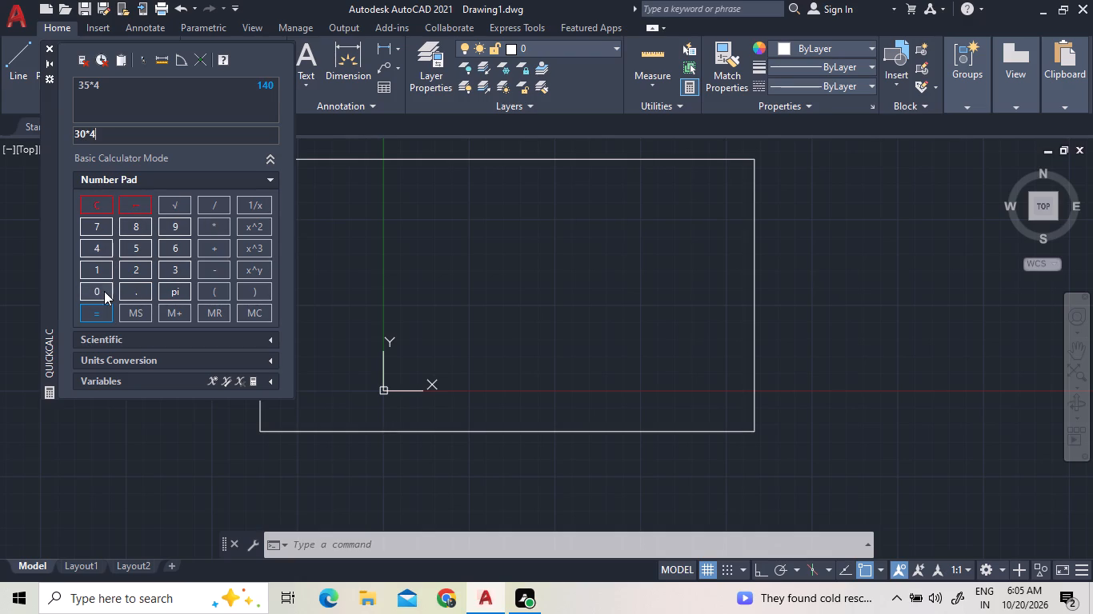
click(104, 296)
click(91, 317)
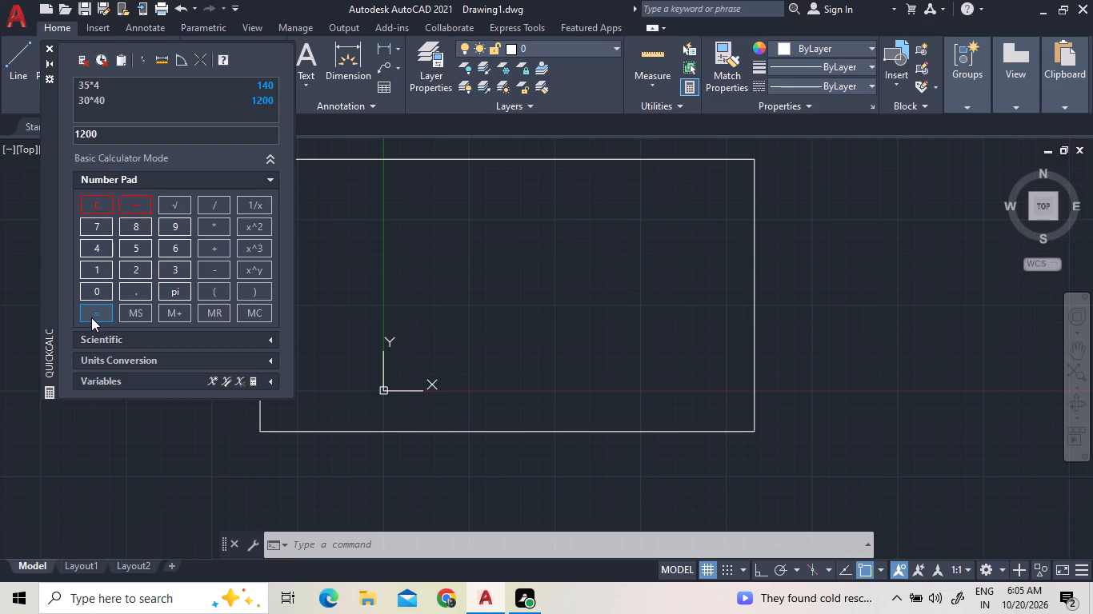
Clear the calculator and calculate 30*45.
double_click(96, 197)
click(176, 262)
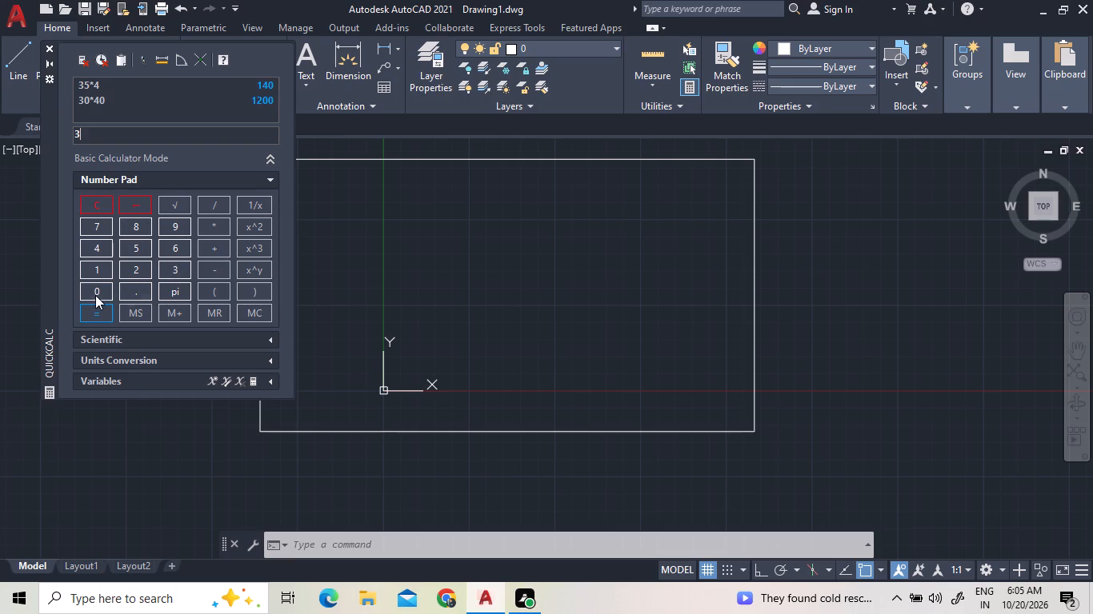
click(95, 295)
click(224, 233)
click(98, 251)
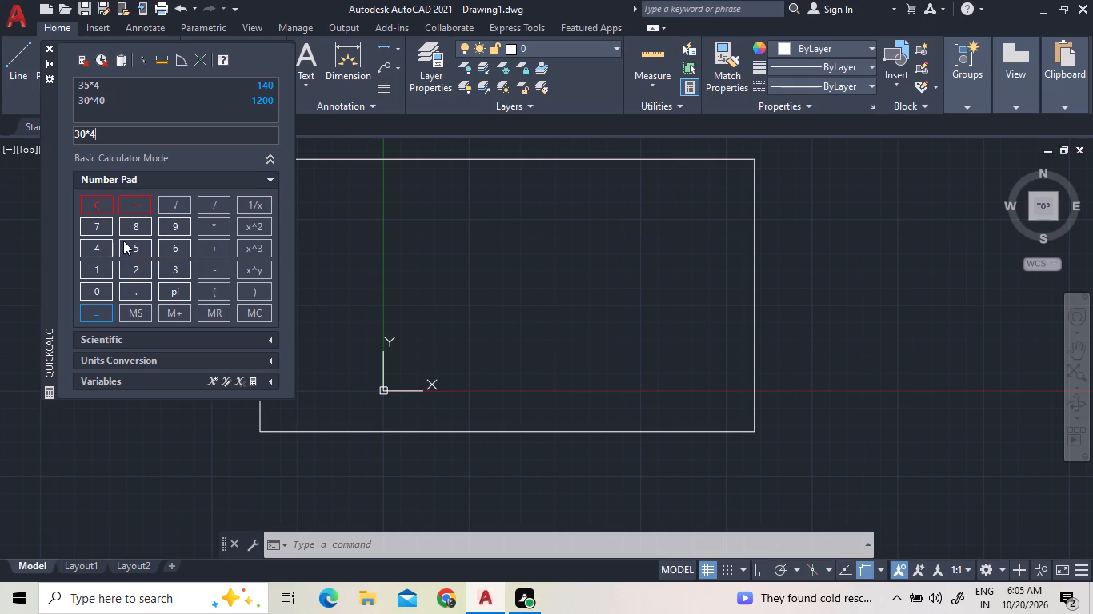
click(135, 245)
click(99, 309)
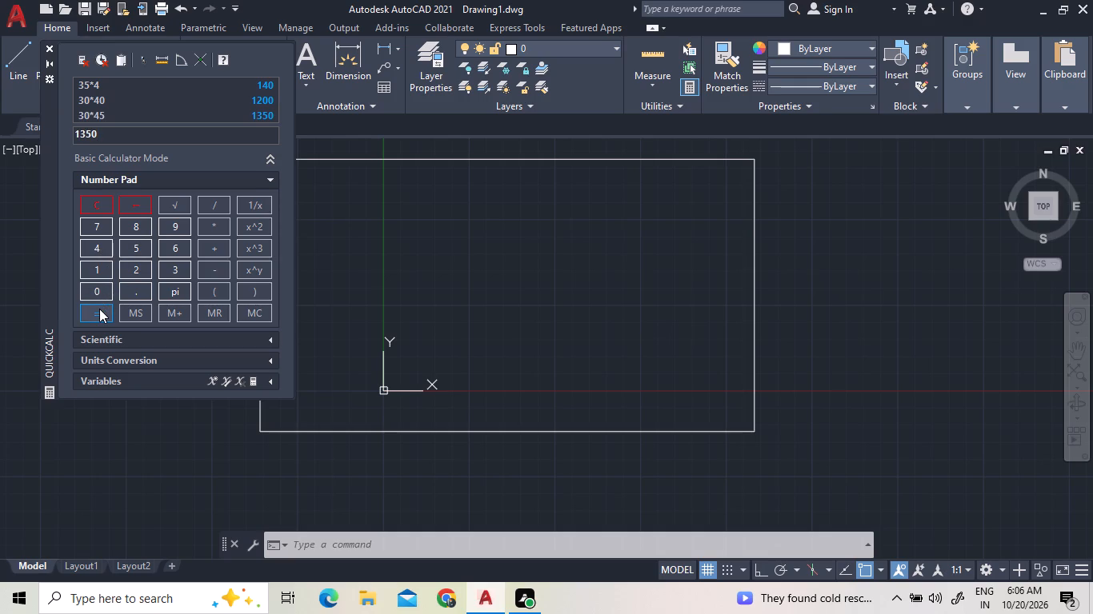
Clear the calculator and calculate 25*30.
double_click(101, 197)
click(143, 266)
click(142, 245)
click(222, 226)
click(178, 270)
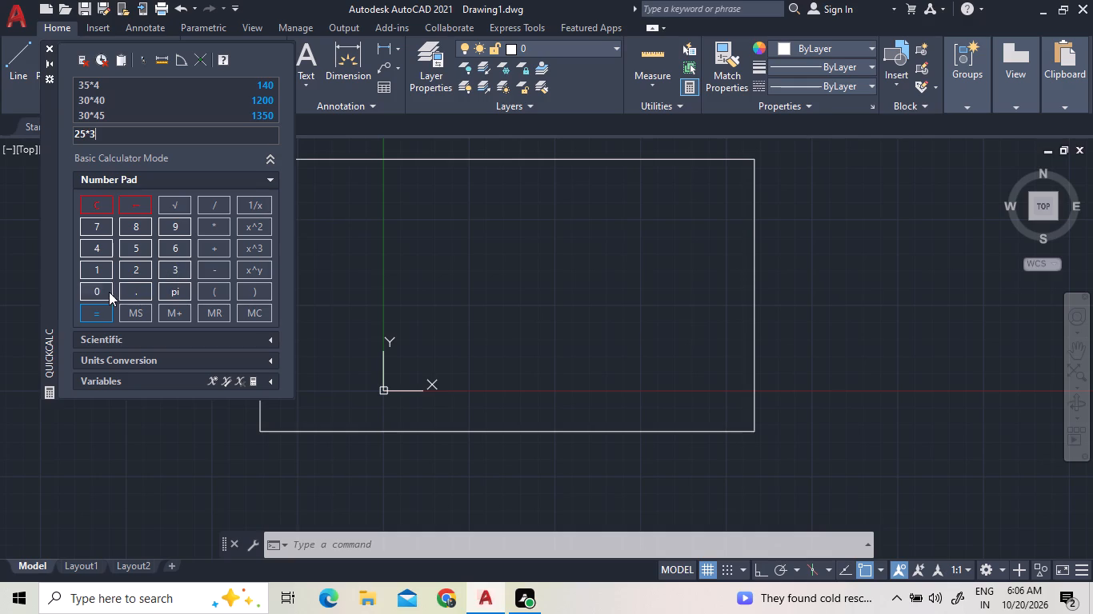
click(104, 294)
click(94, 311)
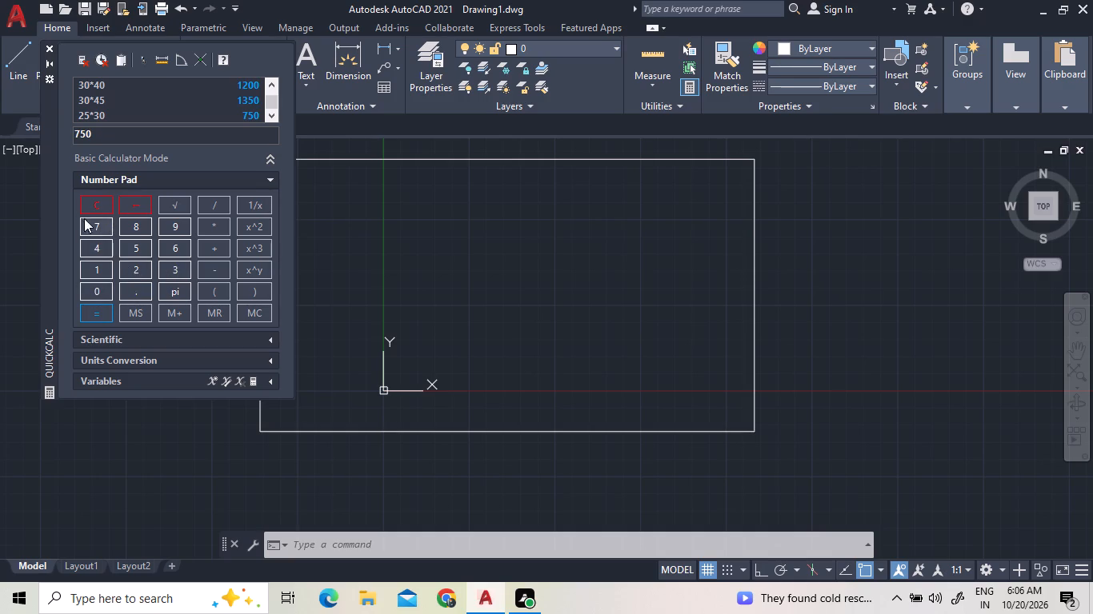
Clear the calculator, add 25+25 and multiply the sum by 30.
triple_click(96, 199)
click(96, 199)
click(137, 273)
click(142, 248)
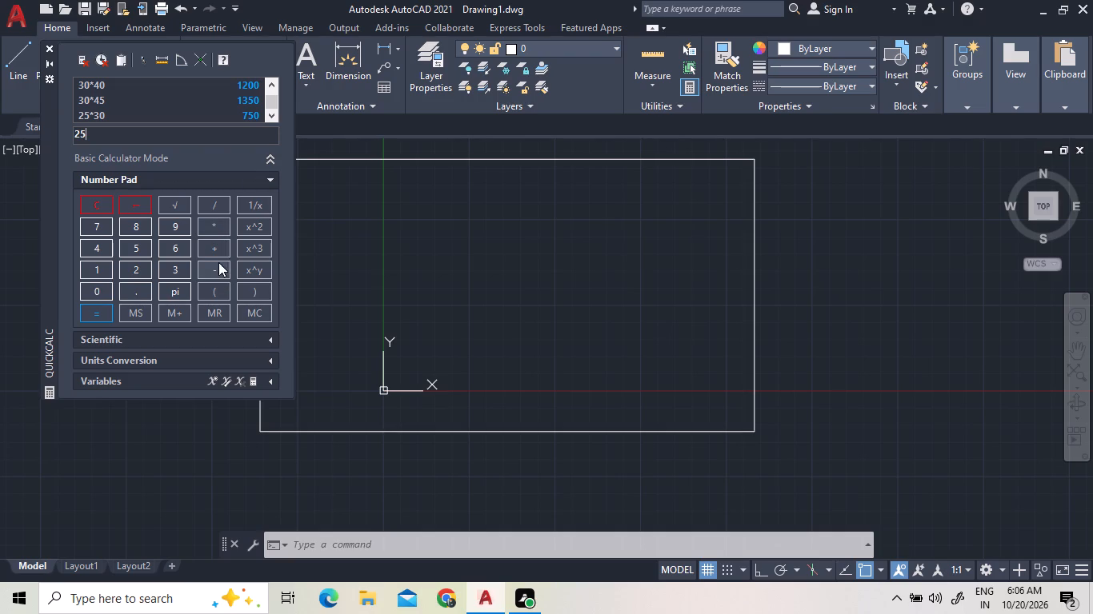
click(218, 253)
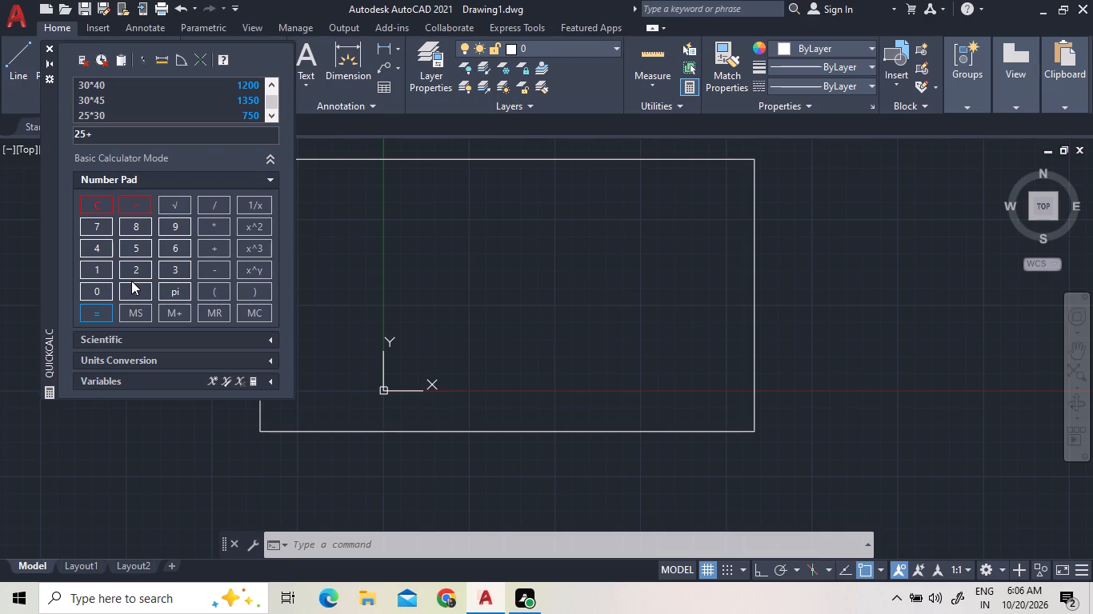
click(135, 270)
click(135, 249)
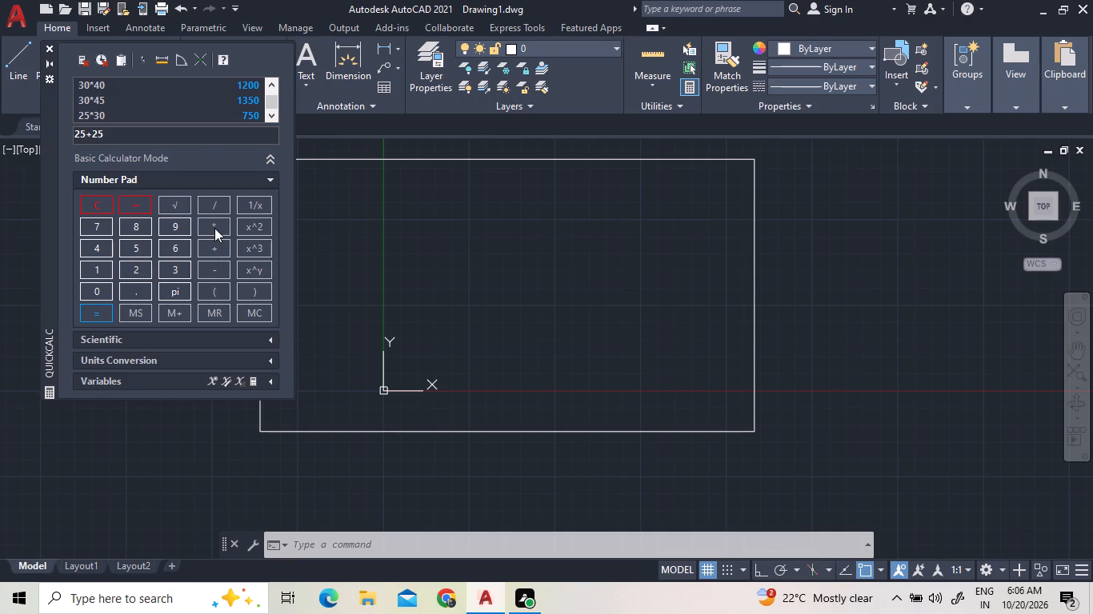
click(94, 306)
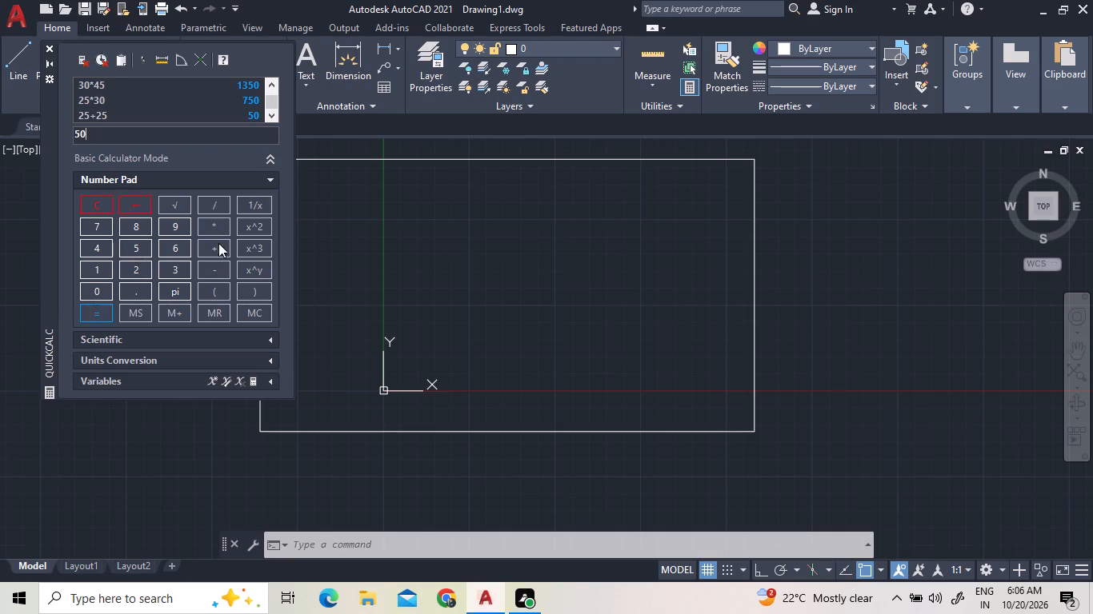
click(218, 229)
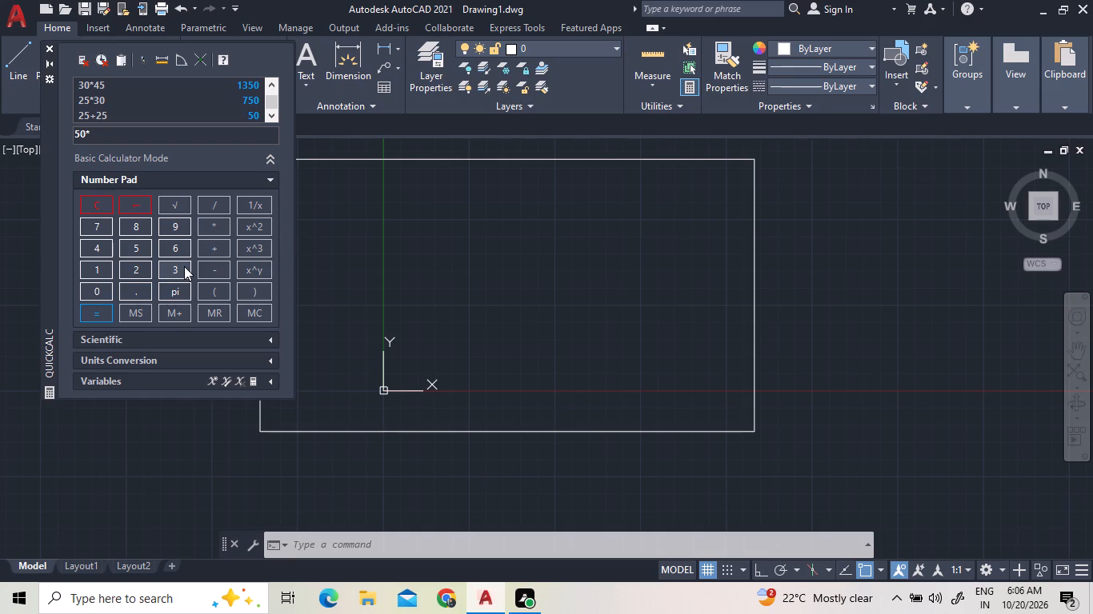
click(181, 269)
click(101, 286)
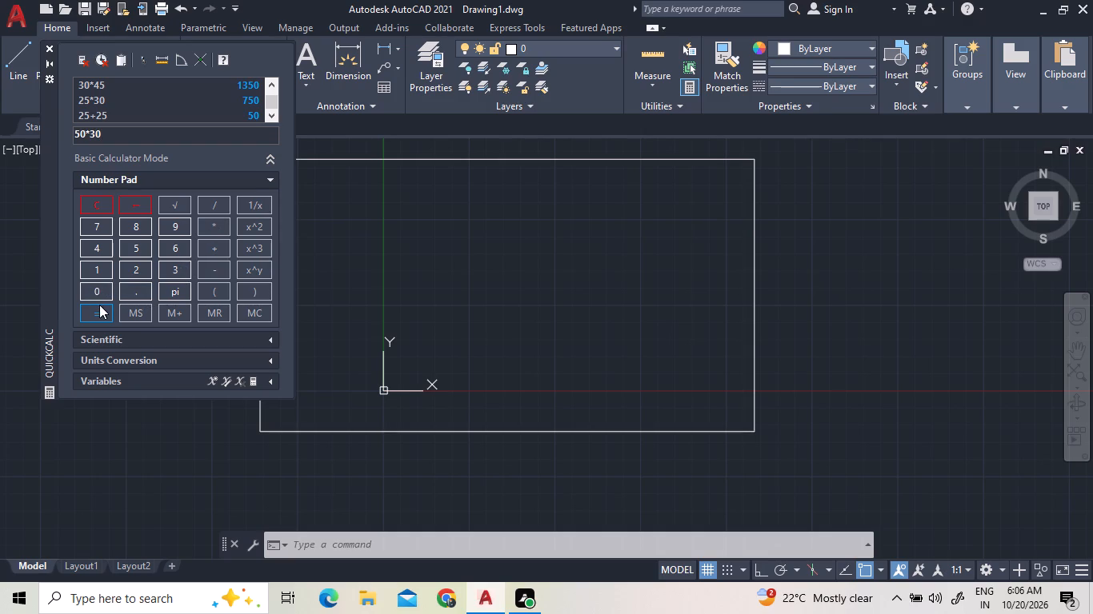
click(100, 306)
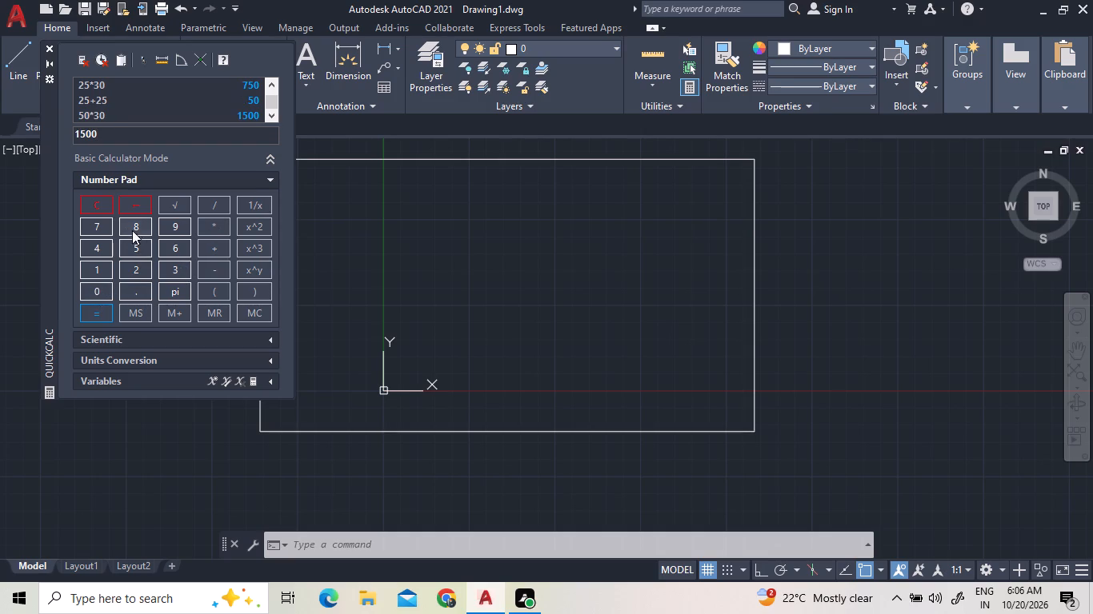
Clear the calculator, look back through the calculation history and calculate 35*40.
click(107, 211)
double_click(107, 209)
double_click(272, 86)
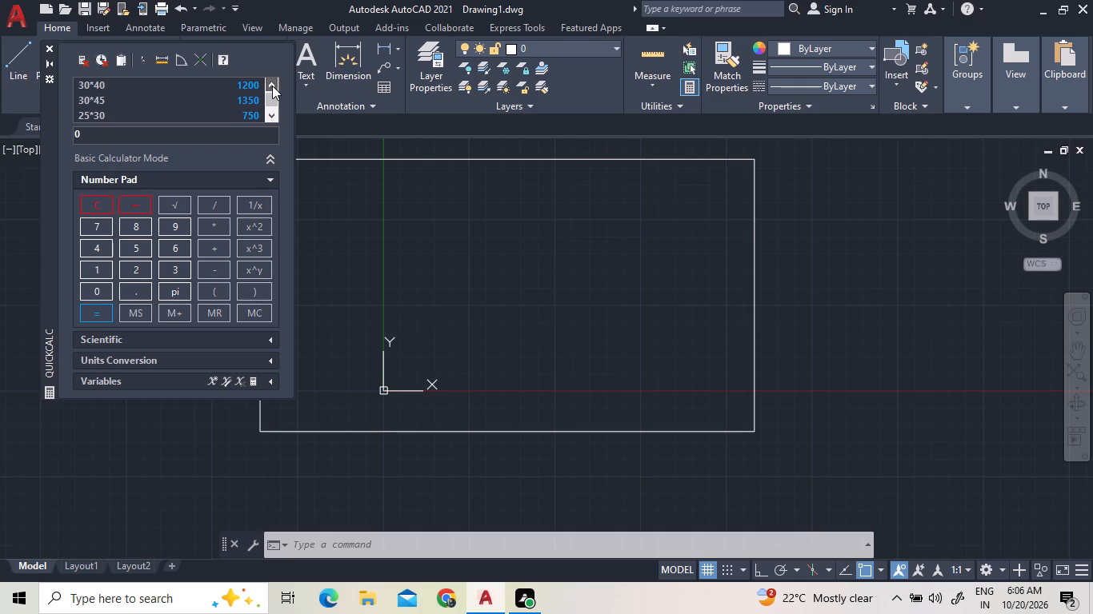
click(170, 271)
click(145, 246)
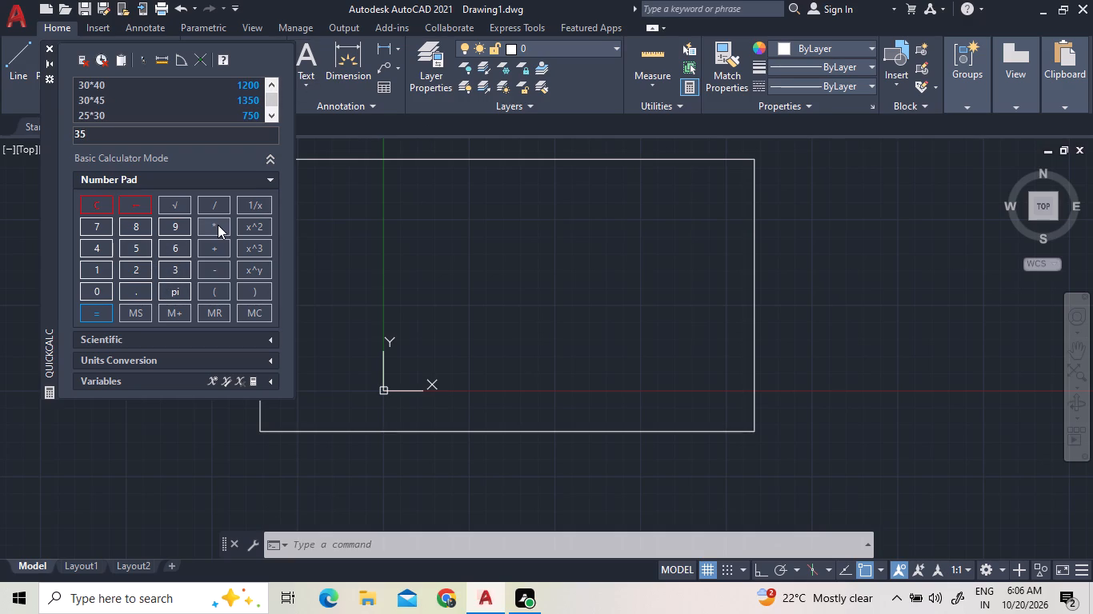
click(218, 225)
click(102, 248)
click(100, 297)
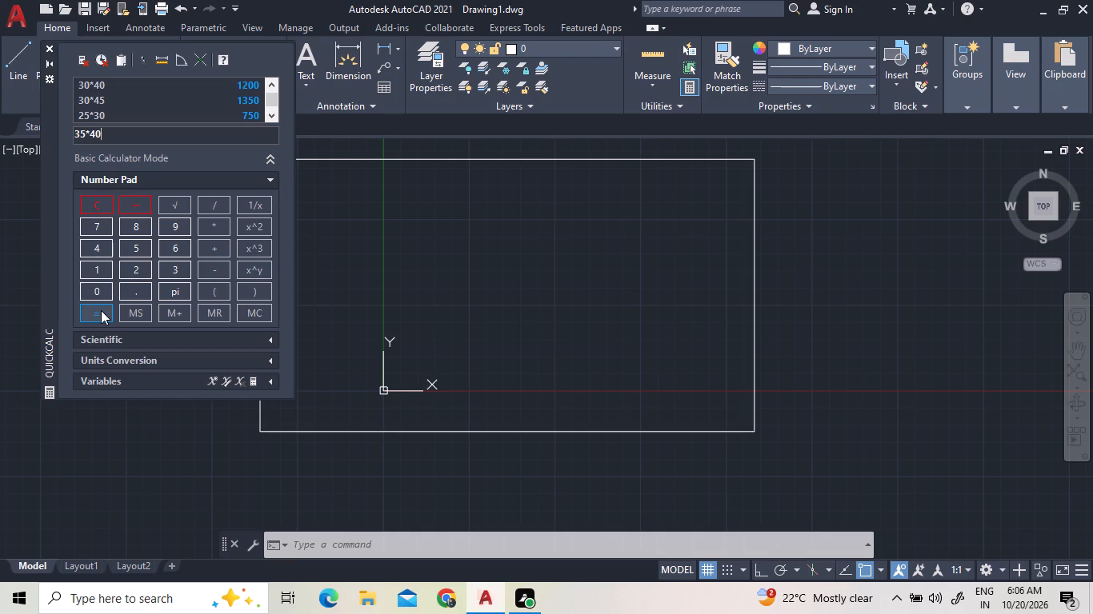
click(101, 310)
Clear the calculator and calculate 28*30.
scroll(136, 289, up, 2)
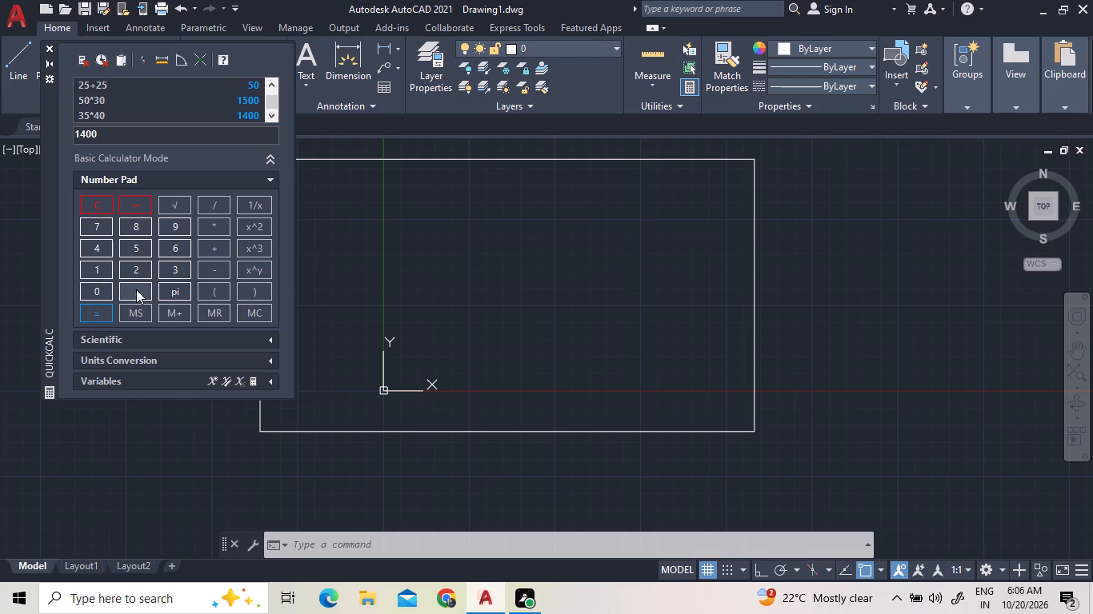
scroll(136, 289, up, 1)
click(94, 194)
double_click(95, 198)
click(143, 265)
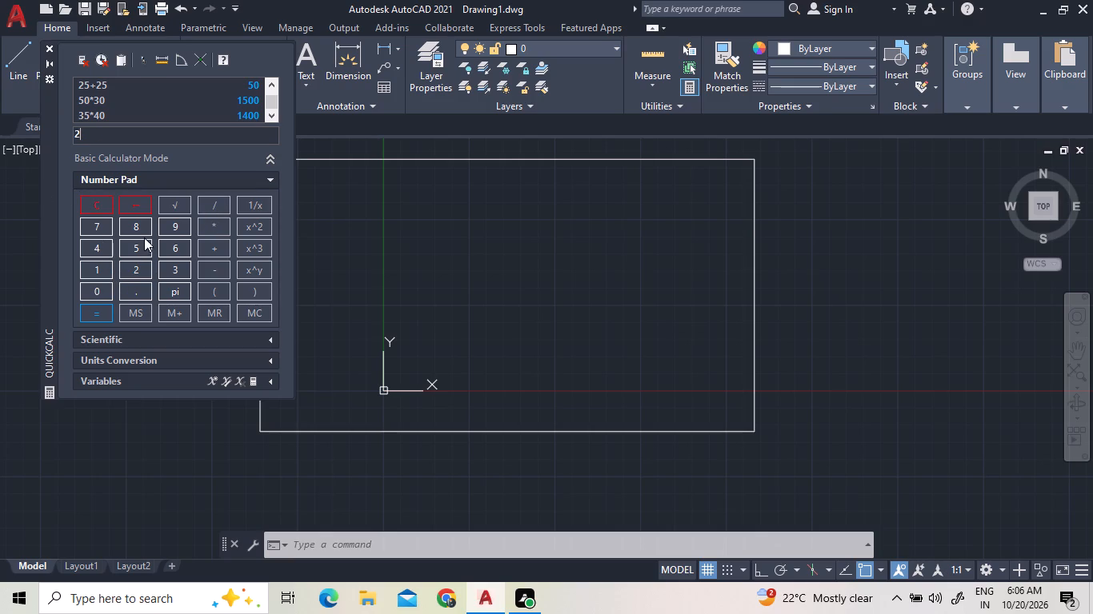
click(144, 226)
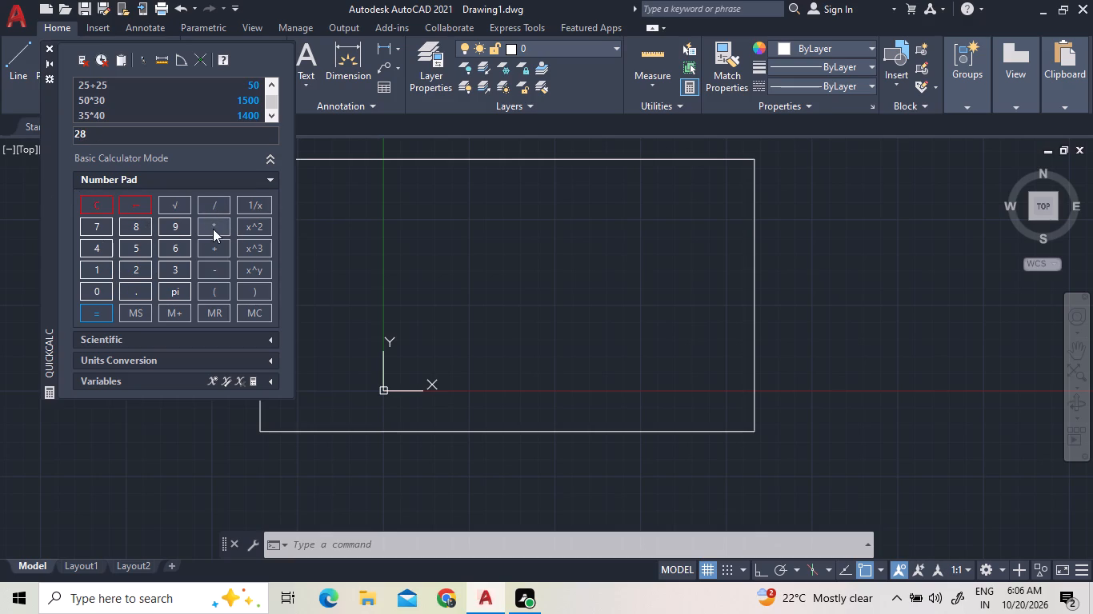
click(213, 229)
click(185, 265)
click(109, 296)
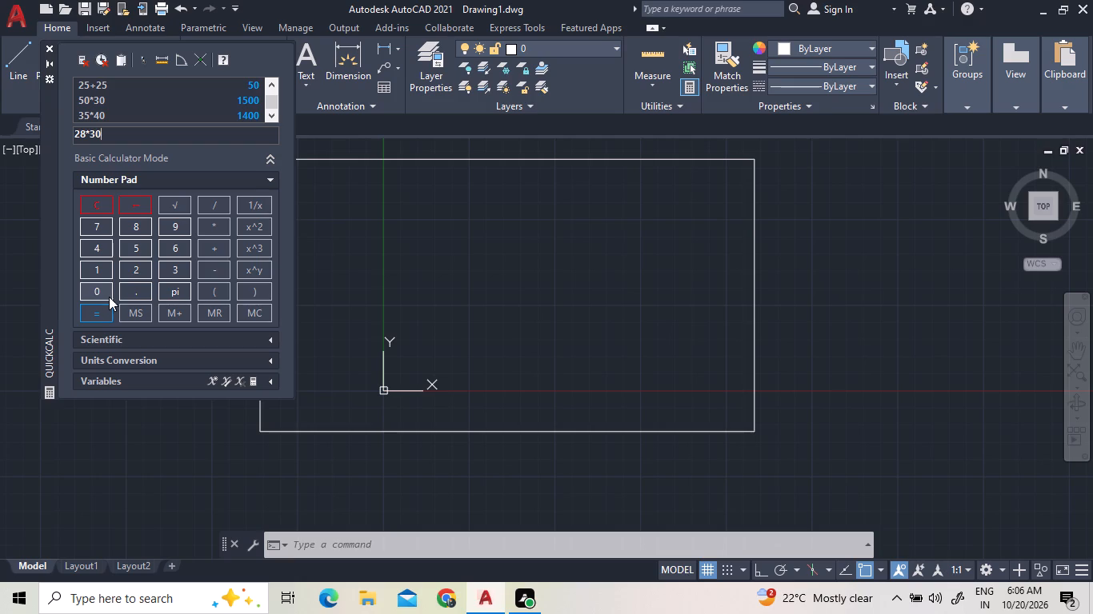
click(98, 310)
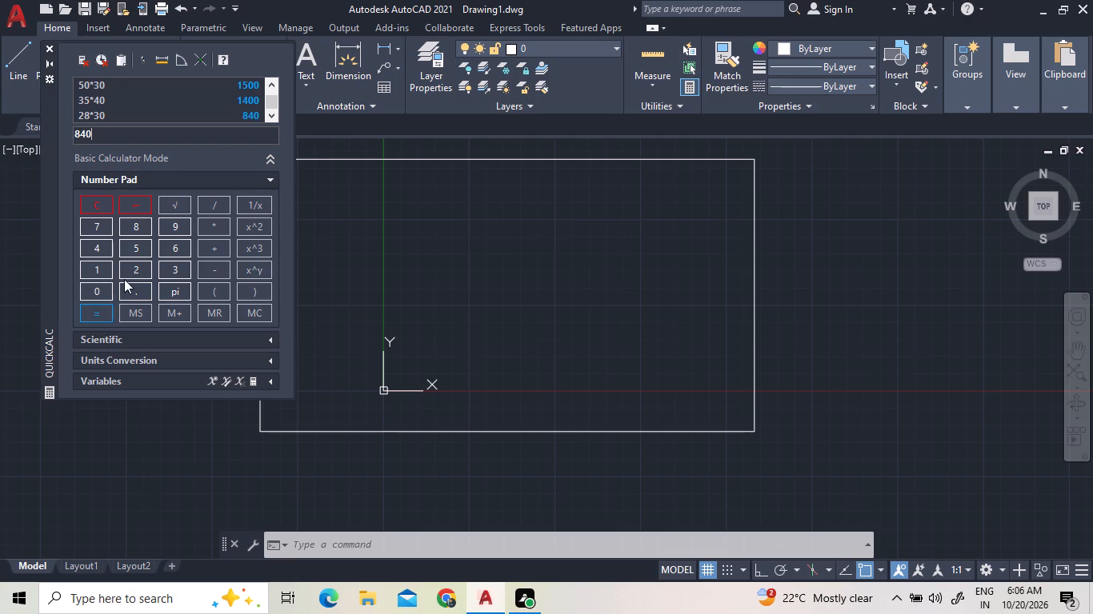
Calculate 32*40 in QuickCalc.
click(168, 263)
click(145, 265)
click(207, 223)
click(101, 244)
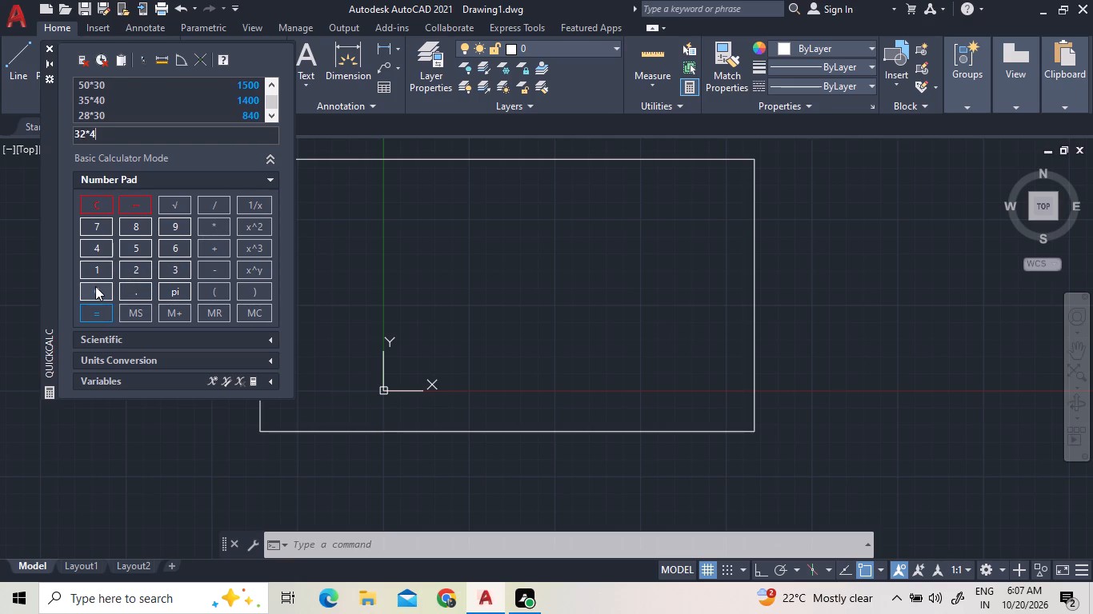
click(95, 286)
click(95, 314)
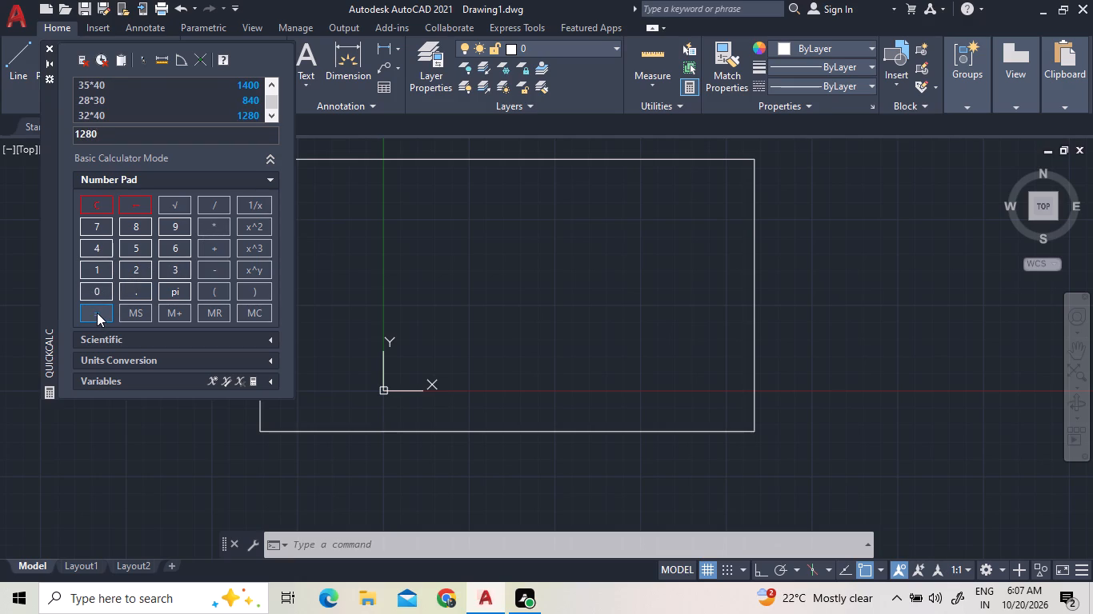
Calculate 31*40 in QuickCalc.
click(184, 268)
click(101, 270)
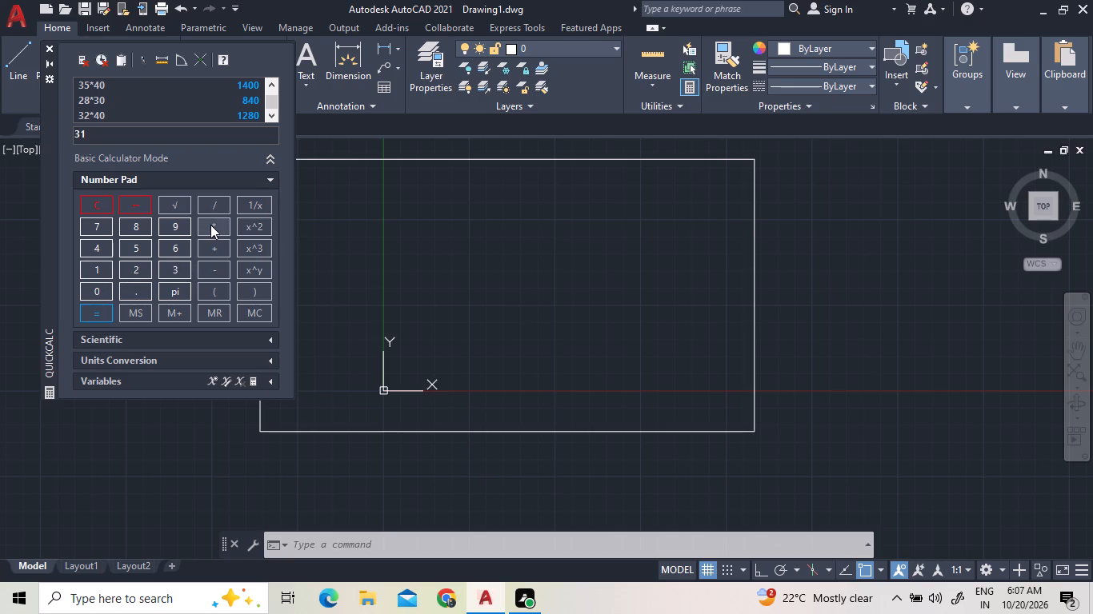
click(210, 225)
click(98, 251)
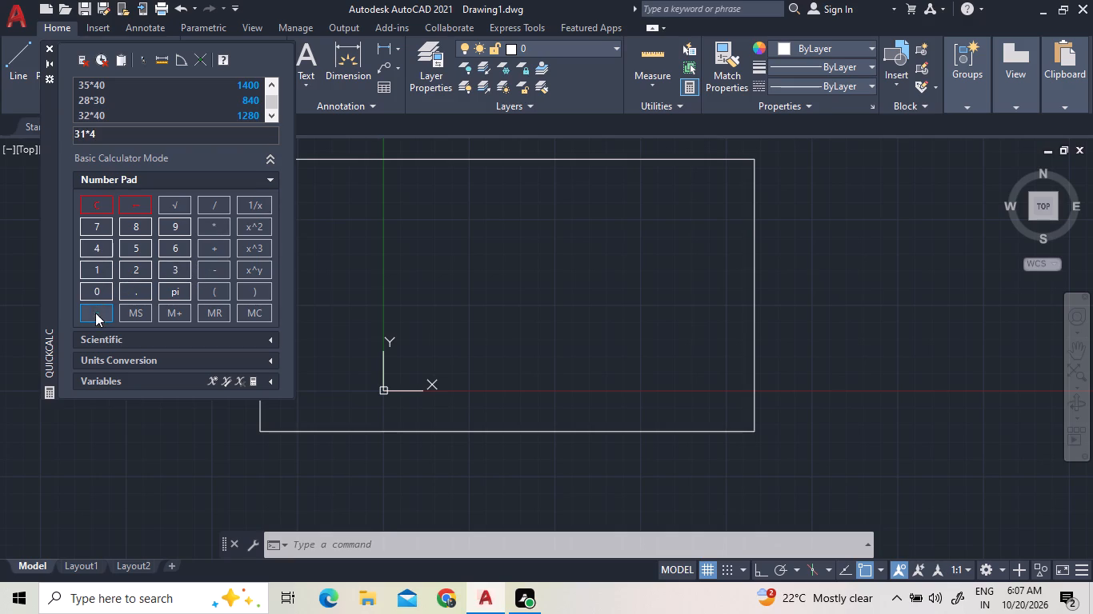
click(92, 297)
click(107, 317)
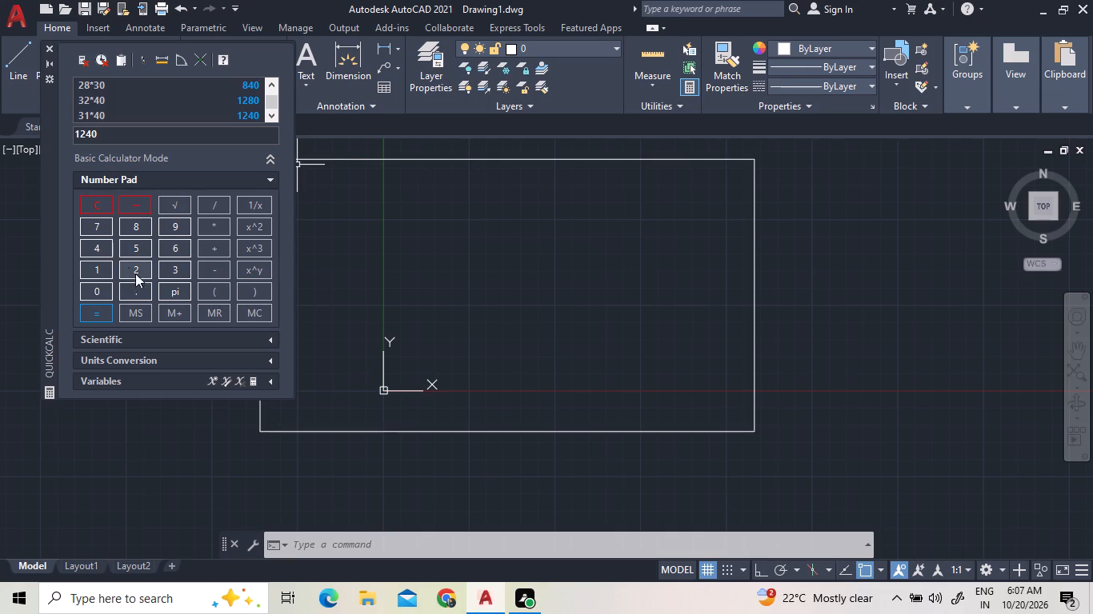
Calculate 30.5*40 and close the calculator.
click(171, 266)
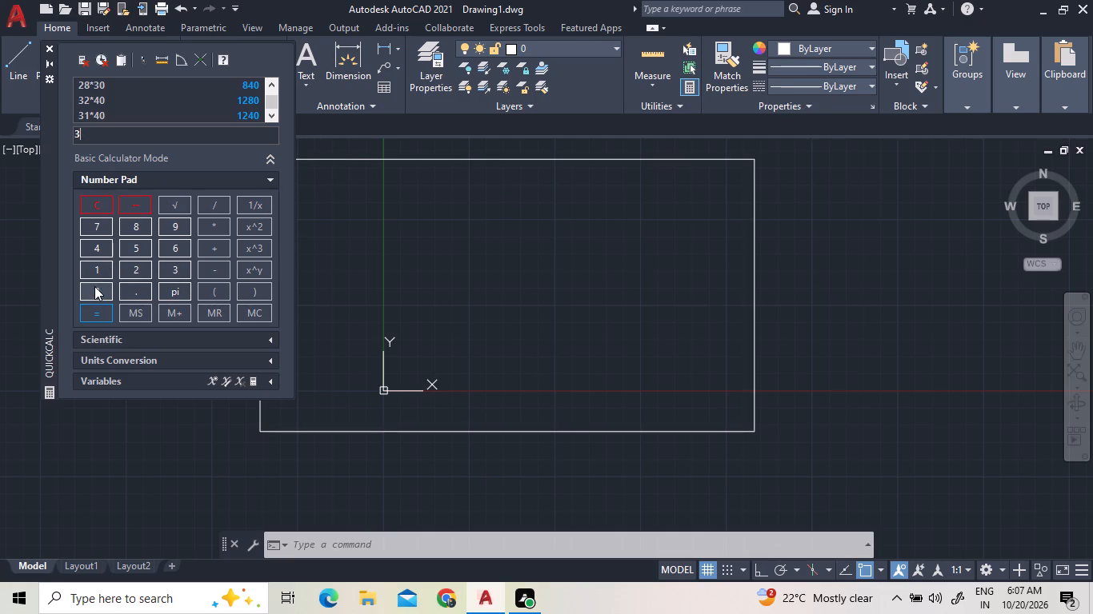
click(94, 286)
click(124, 285)
click(139, 247)
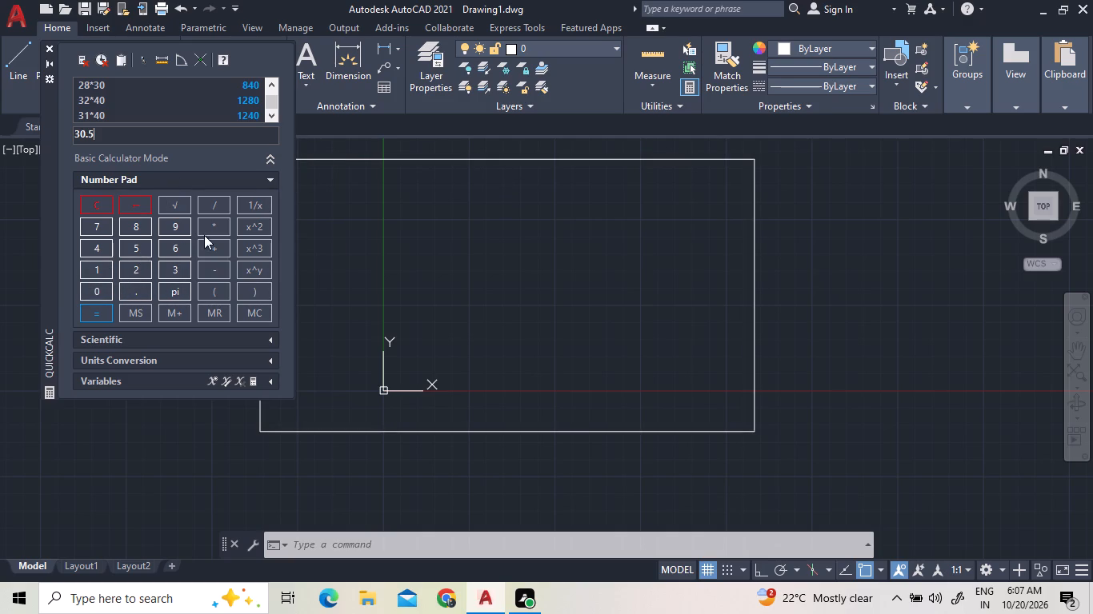
click(215, 221)
click(98, 244)
click(97, 290)
click(100, 315)
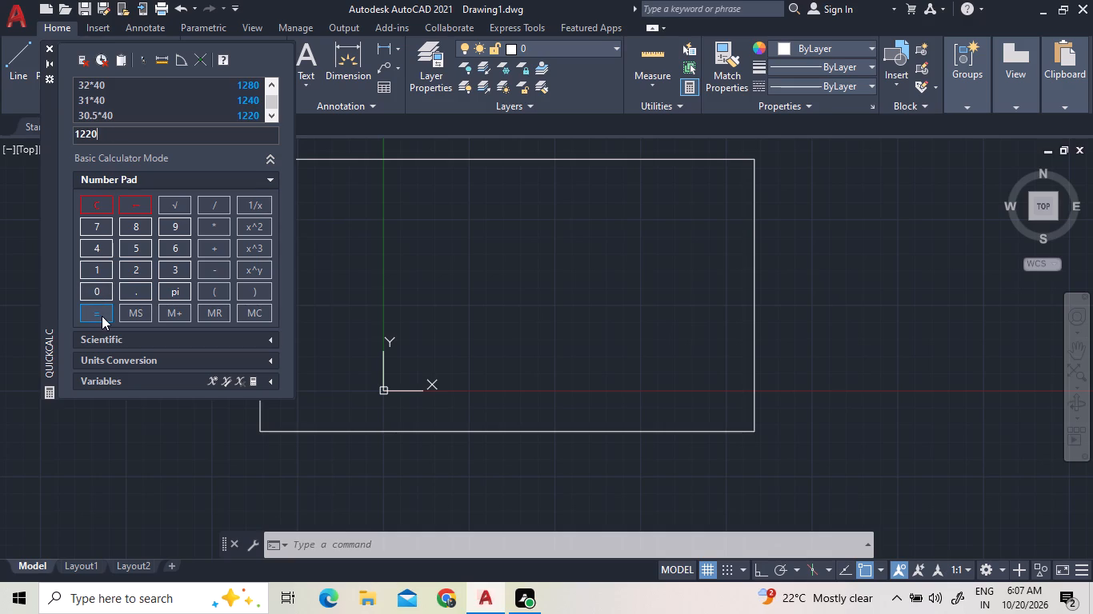
click(52, 53)
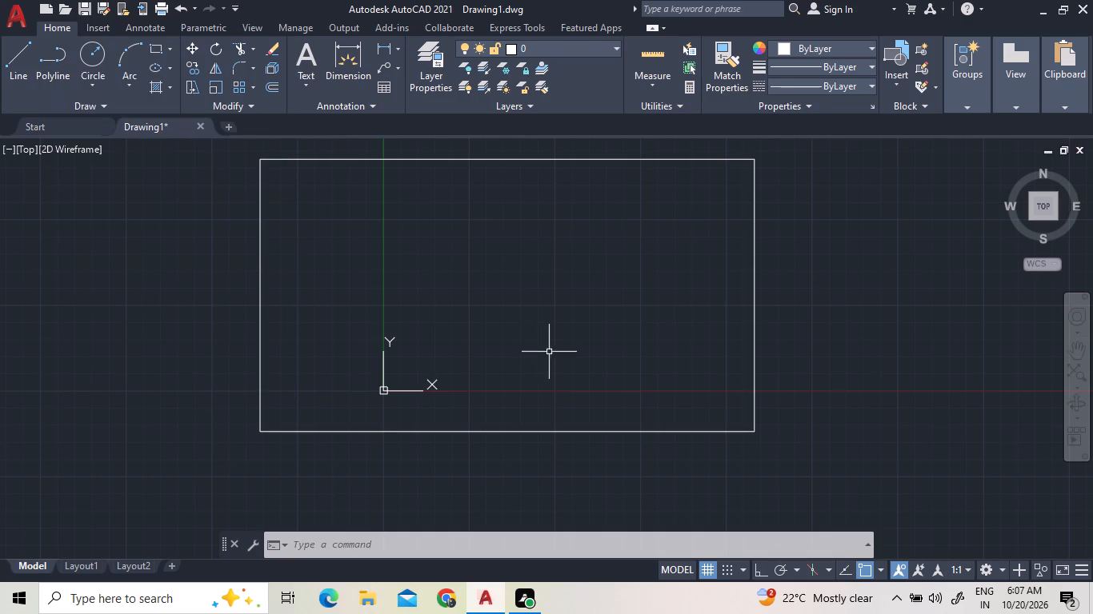
Check the large rectangle's vertical side with Quick measure and exit the measurement.
click(671, 61)
right_click(781, 320)
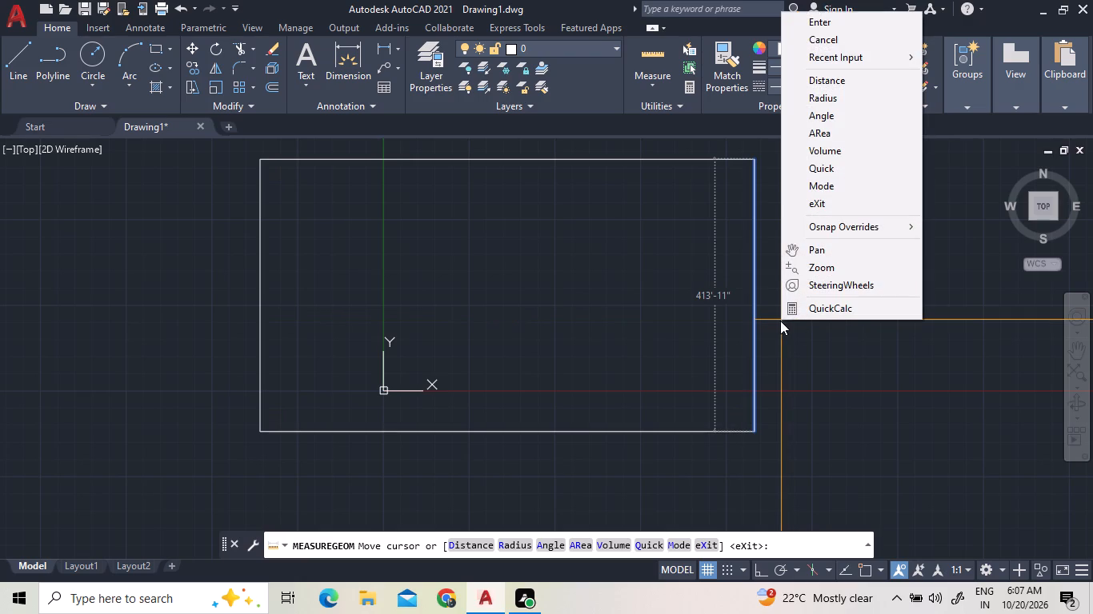
click(865, 18)
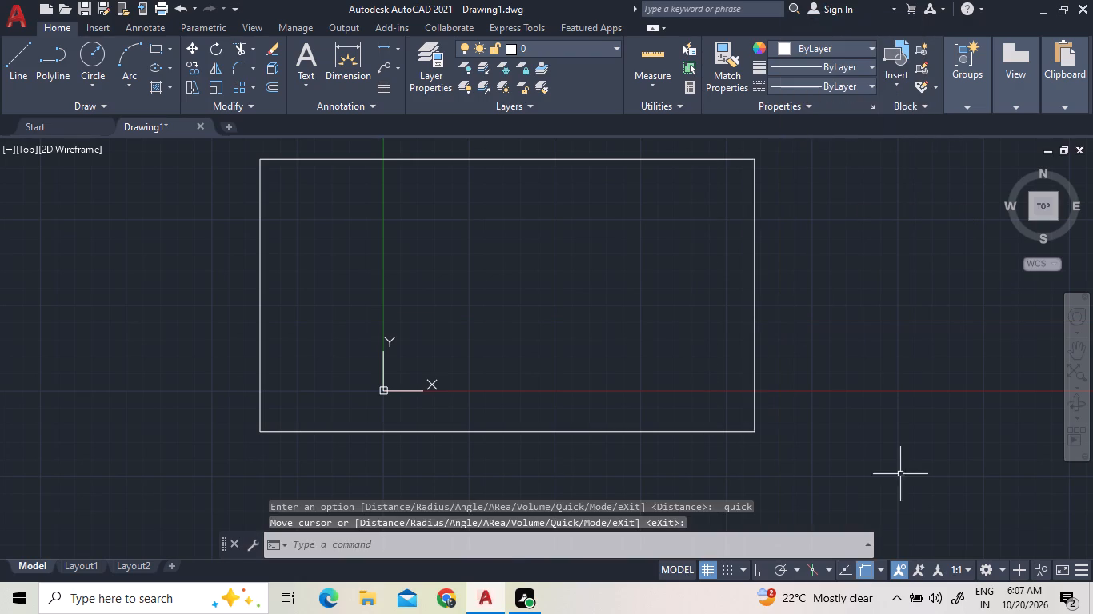
Erase the large rectangle around the drawing origin.
drag(900, 480, 886, 468)
click(430, 346)
key(Delete)
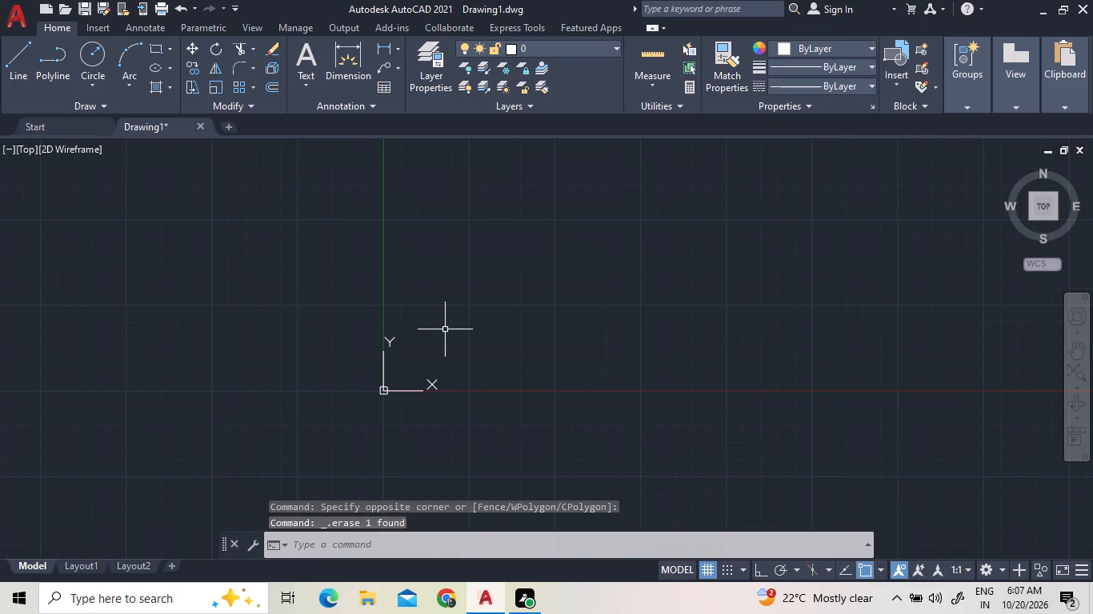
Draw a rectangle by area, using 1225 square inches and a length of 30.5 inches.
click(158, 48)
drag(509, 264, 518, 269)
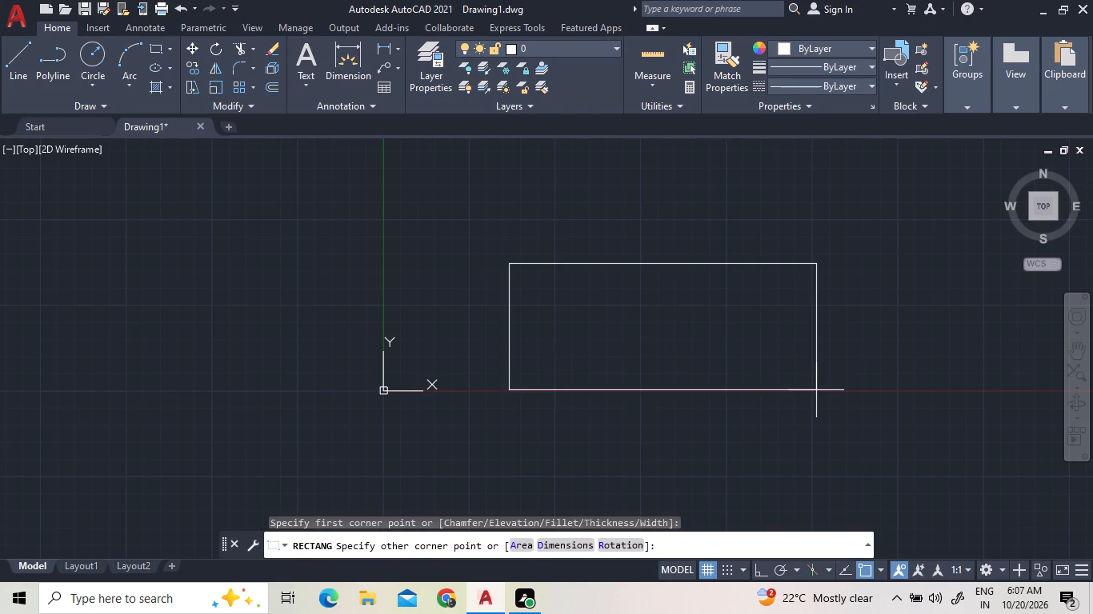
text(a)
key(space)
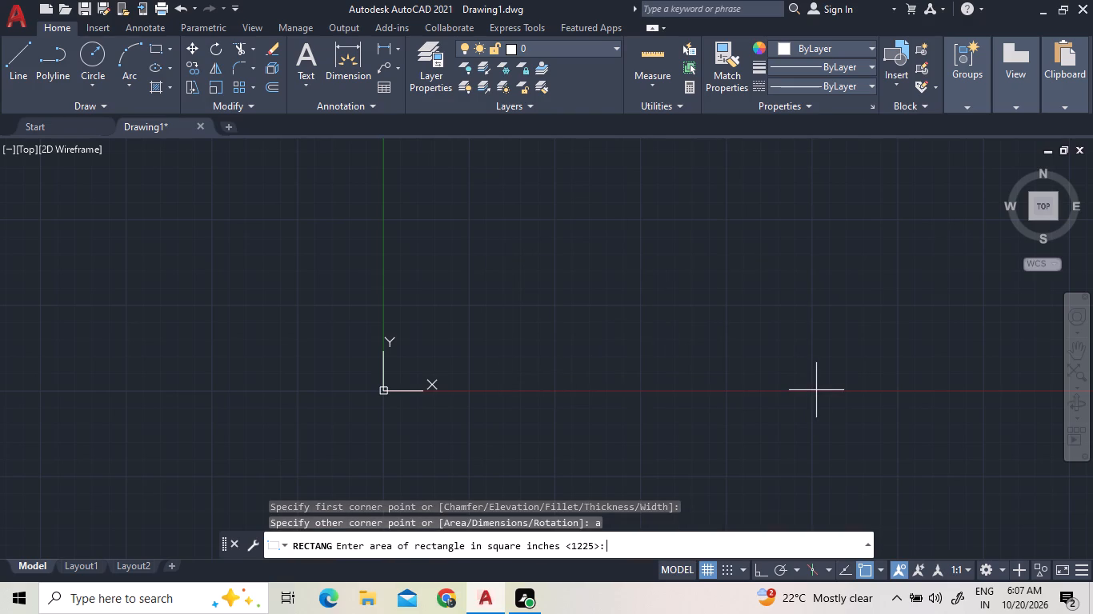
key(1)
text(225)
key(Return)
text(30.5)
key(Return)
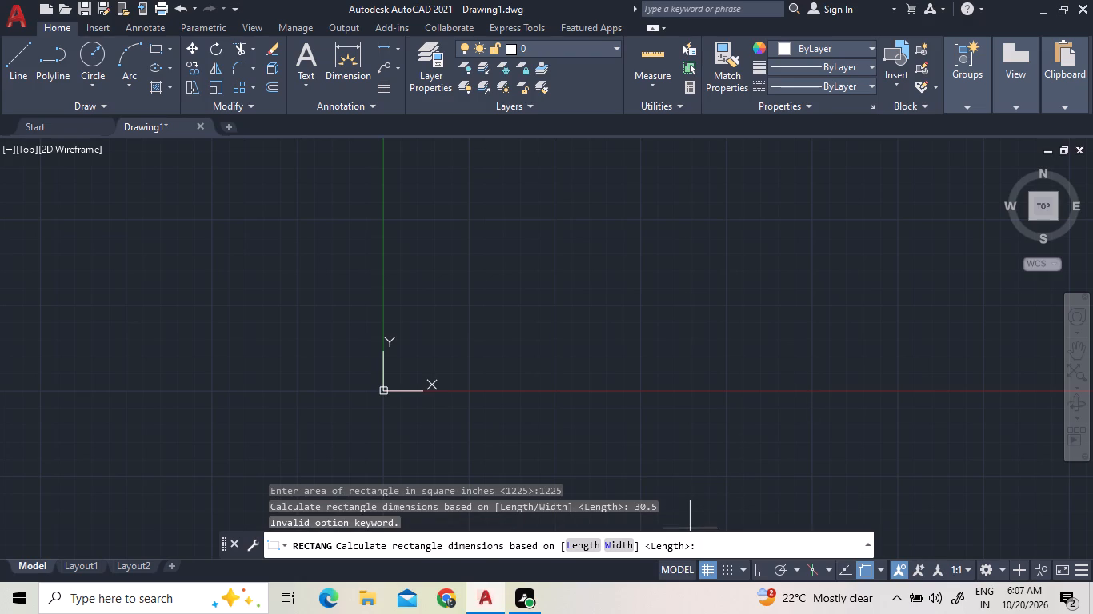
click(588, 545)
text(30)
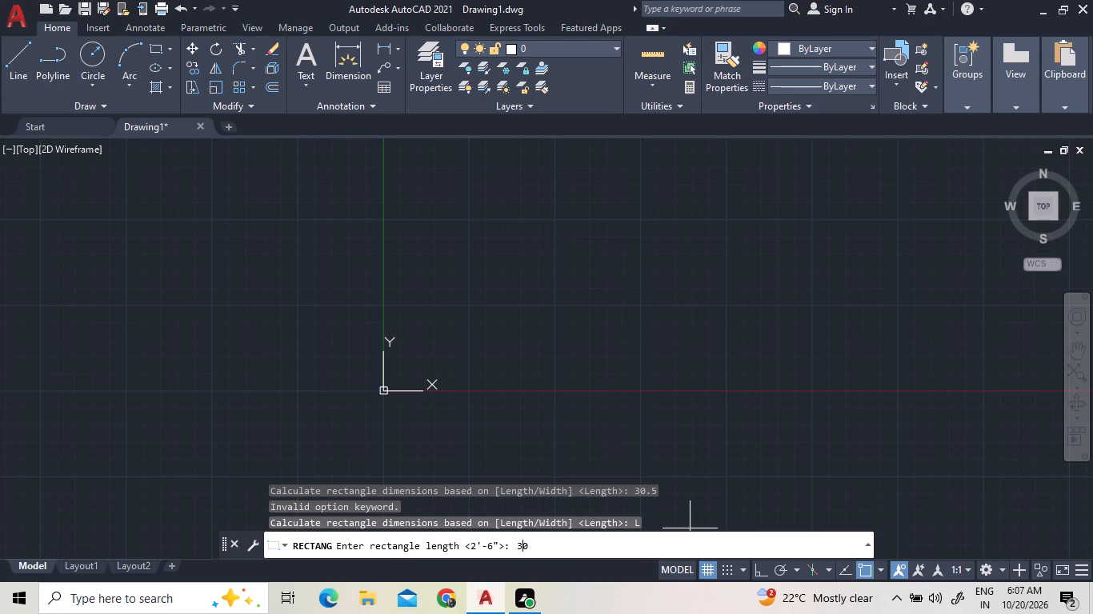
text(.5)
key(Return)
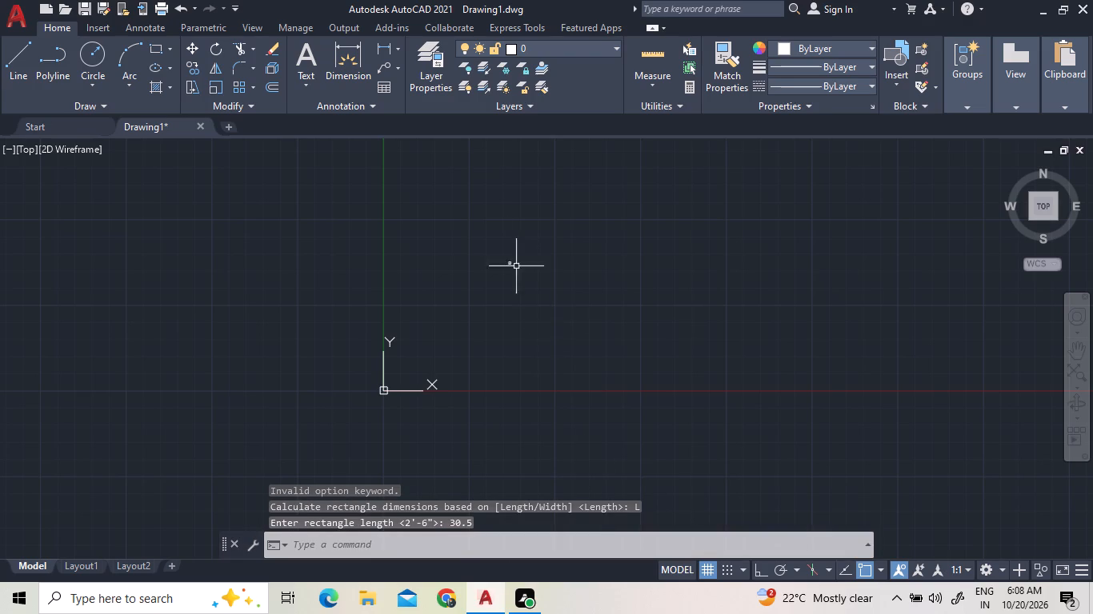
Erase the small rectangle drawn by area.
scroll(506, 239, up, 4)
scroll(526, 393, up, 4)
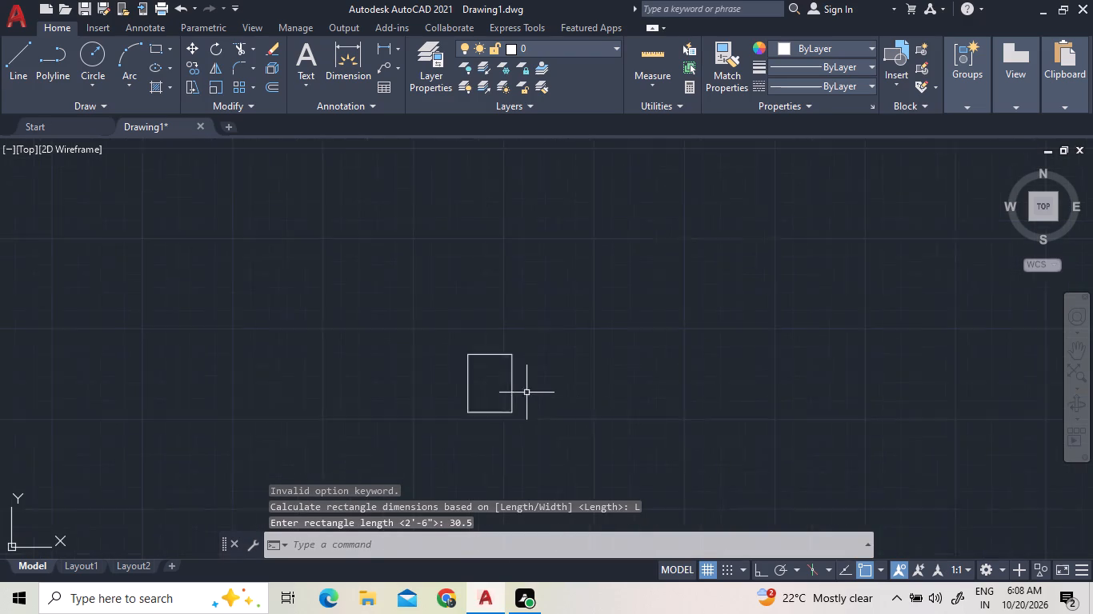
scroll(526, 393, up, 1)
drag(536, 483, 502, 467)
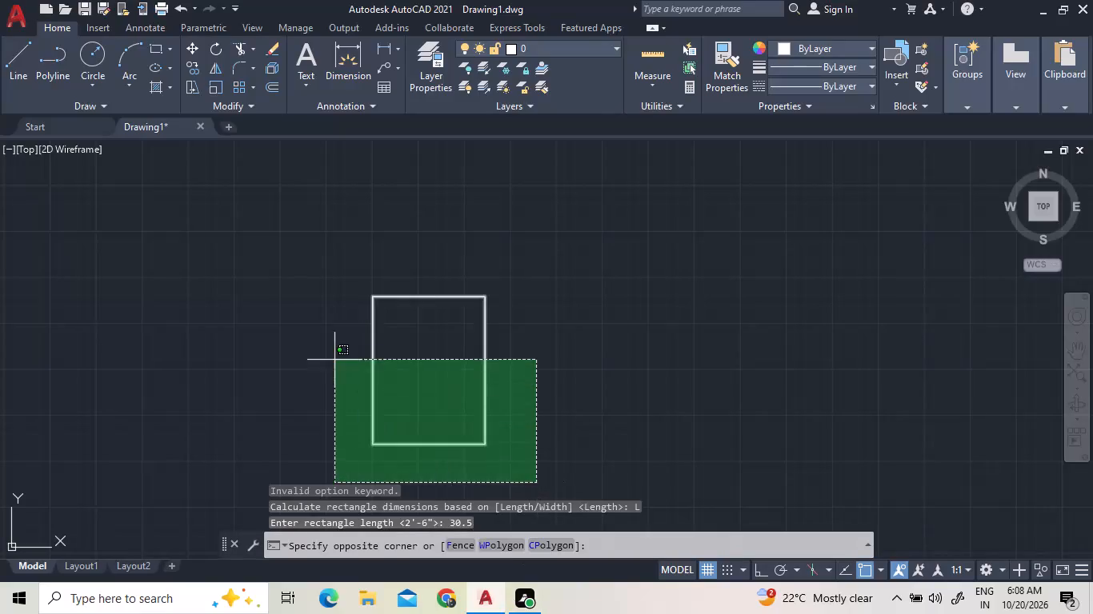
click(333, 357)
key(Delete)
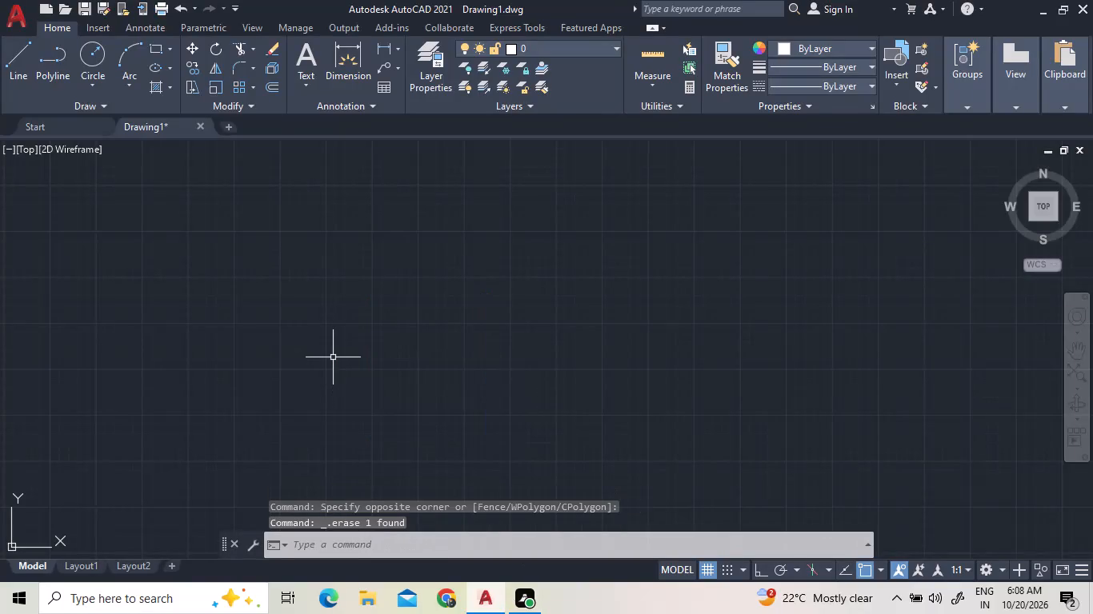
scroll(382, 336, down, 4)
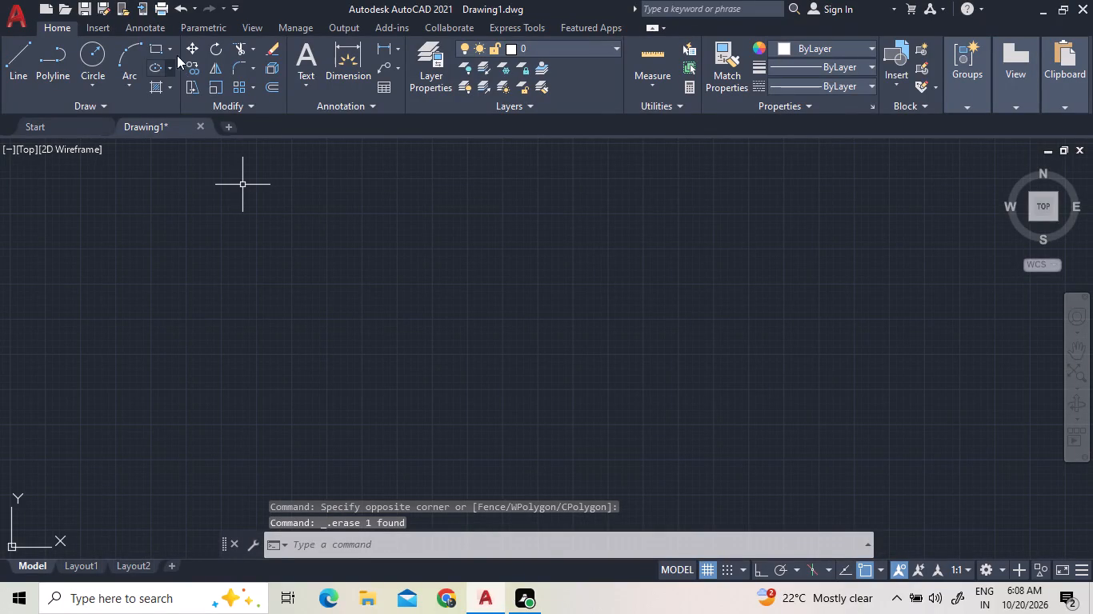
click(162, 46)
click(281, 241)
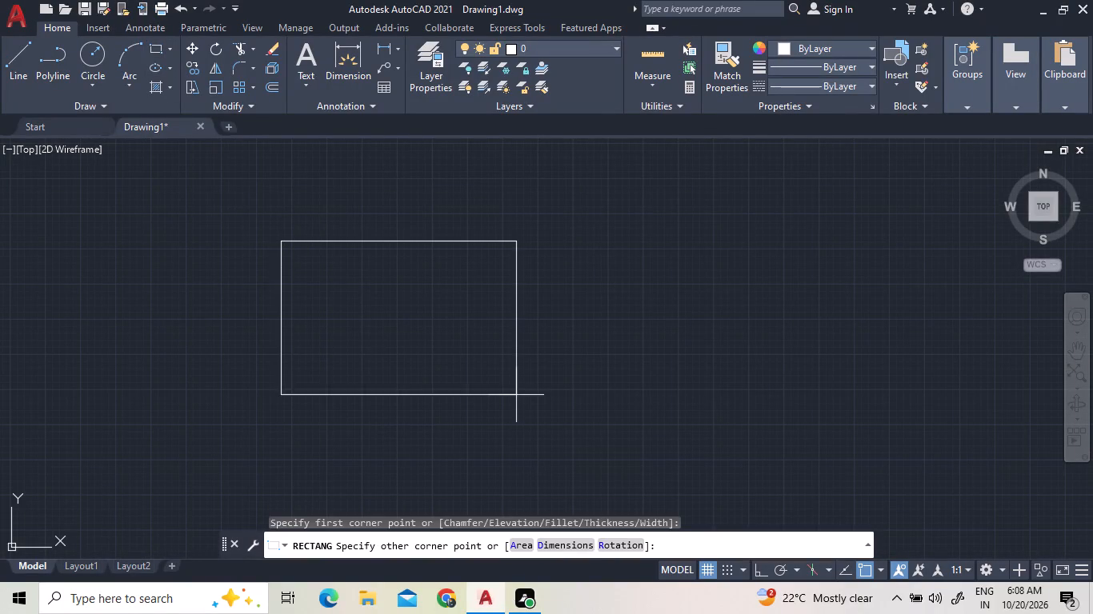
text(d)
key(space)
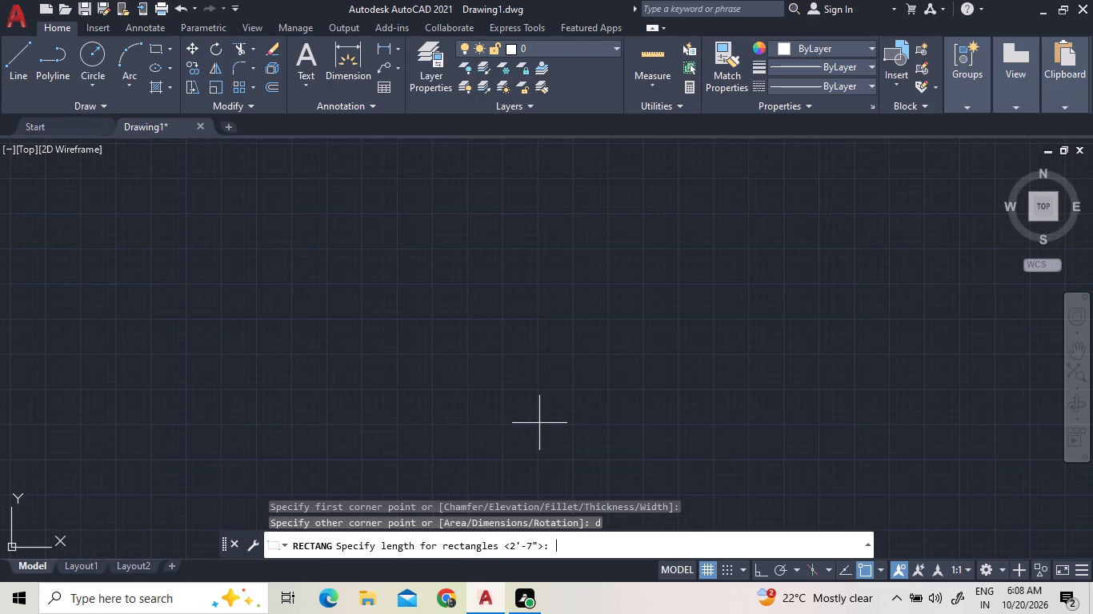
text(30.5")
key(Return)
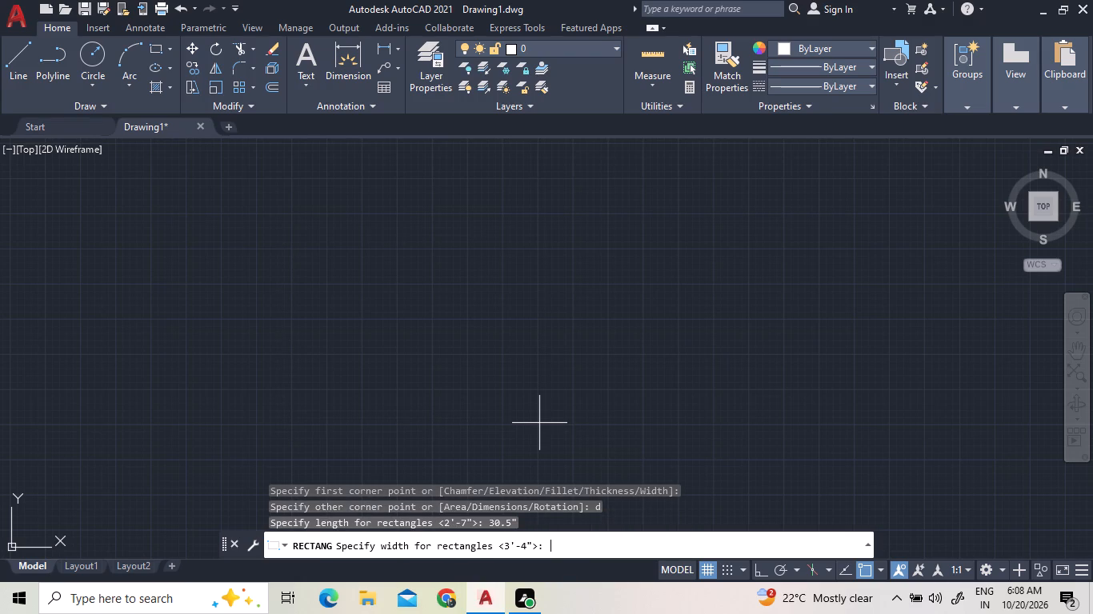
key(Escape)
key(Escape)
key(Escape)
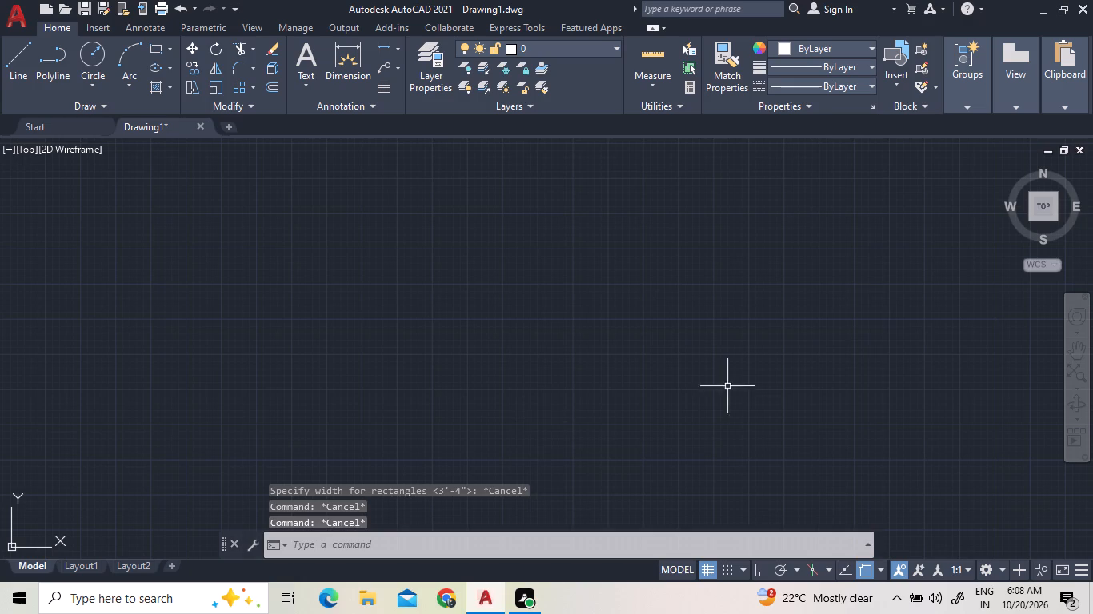
Draw a rectangle by dimensions, with a length of 30.5' and a width of 40'.
click(170, 49)
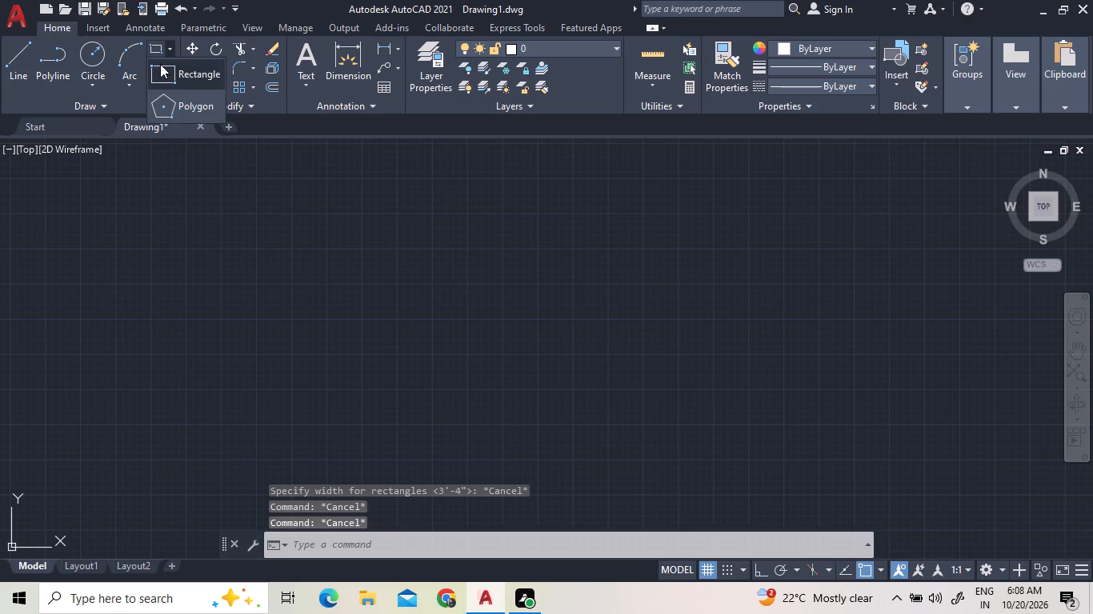
click(161, 68)
click(324, 277)
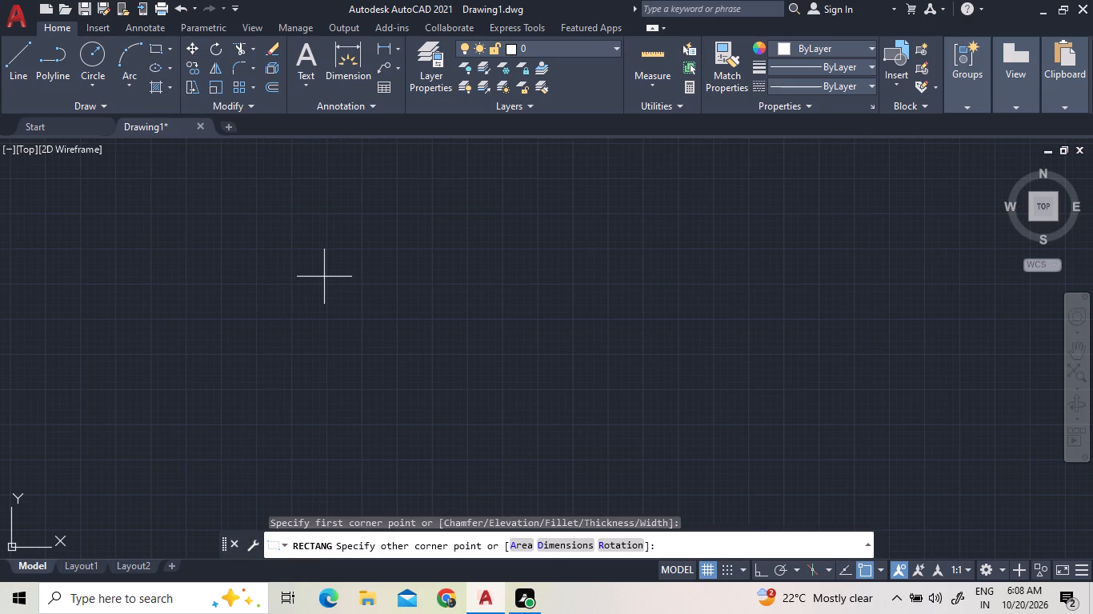
text(d)
key(space)
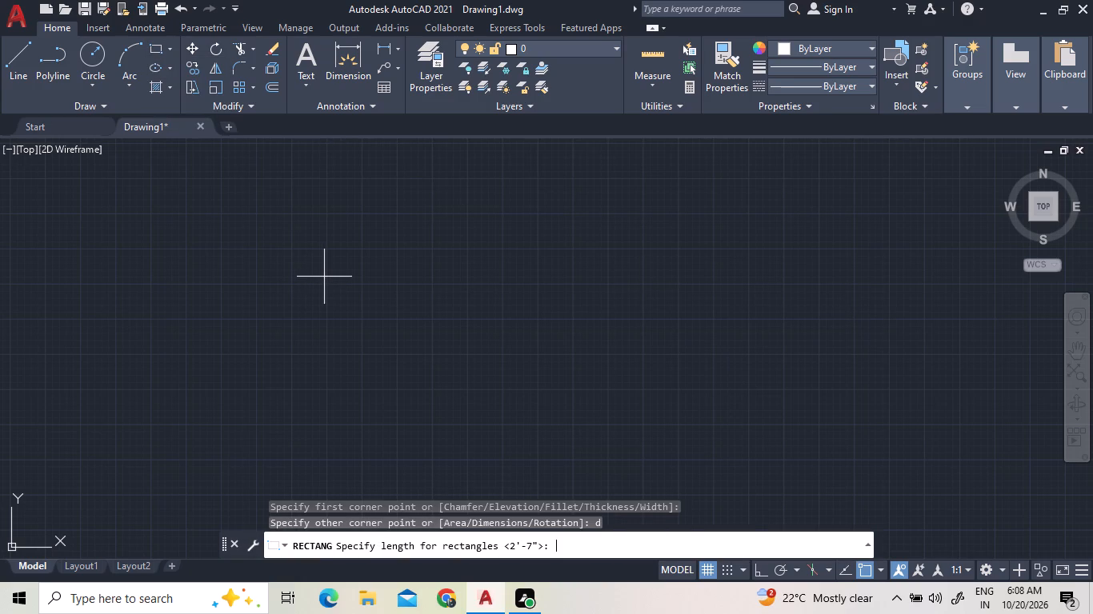
text(30.')
key(BackSpace)
text(5')
key(Return)
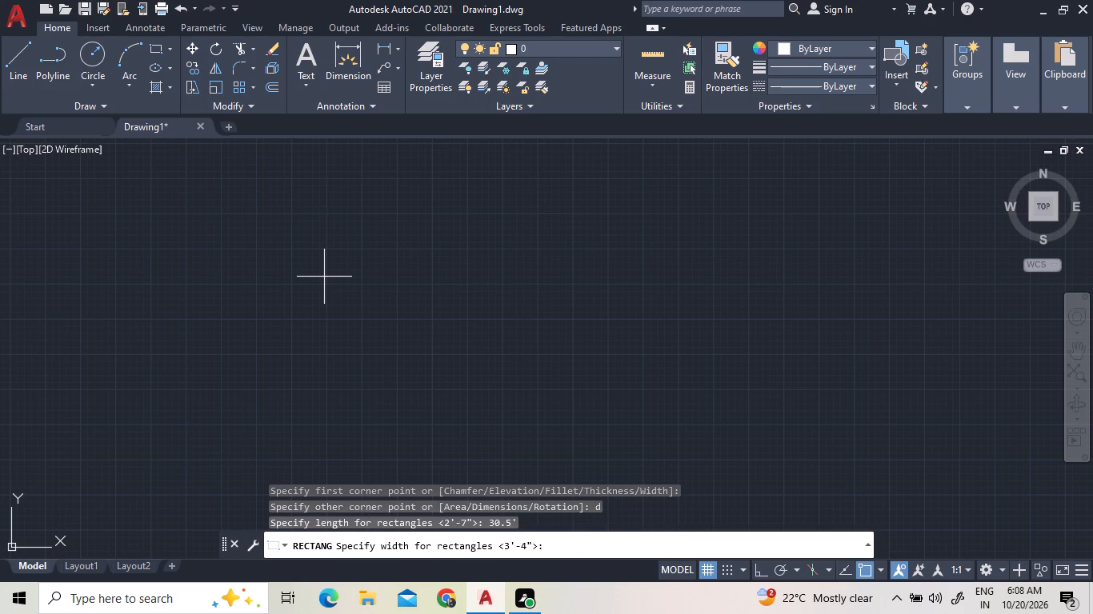
text(40')
key(Return)
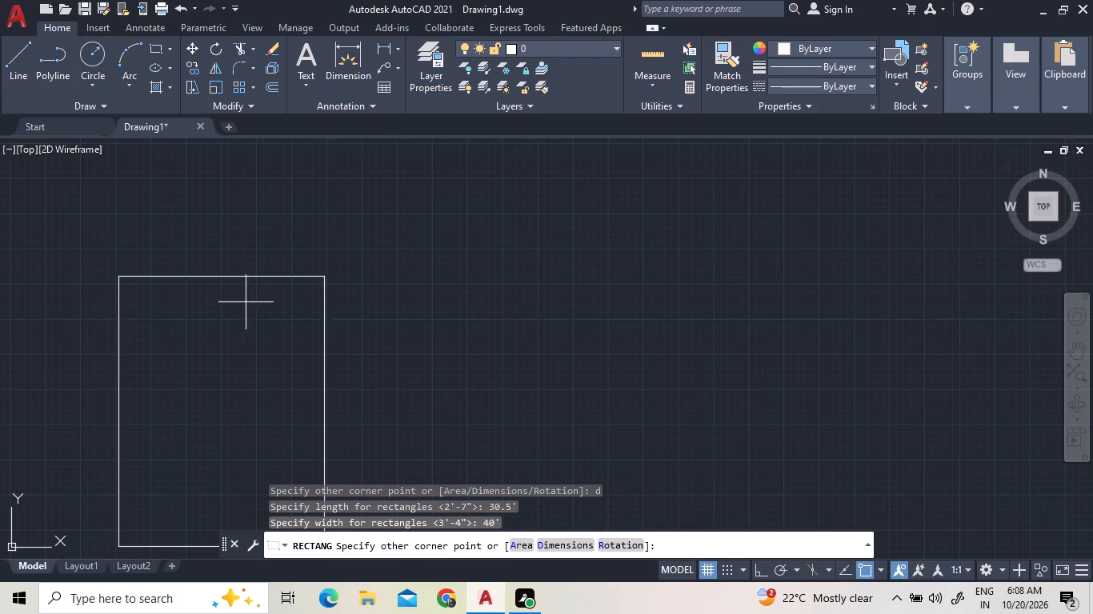
click(450, 313)
Offset the rectangle 9" to its inside to form the outer wall thickness.
scroll(423, 223, down, 1)
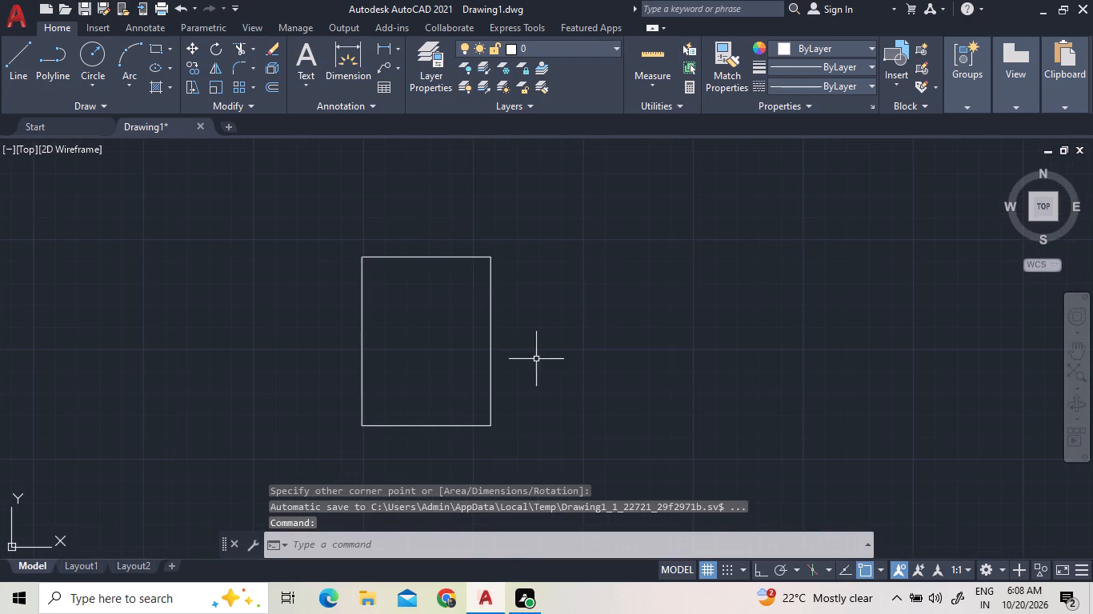
drag(583, 401, 553, 396)
click(356, 358)
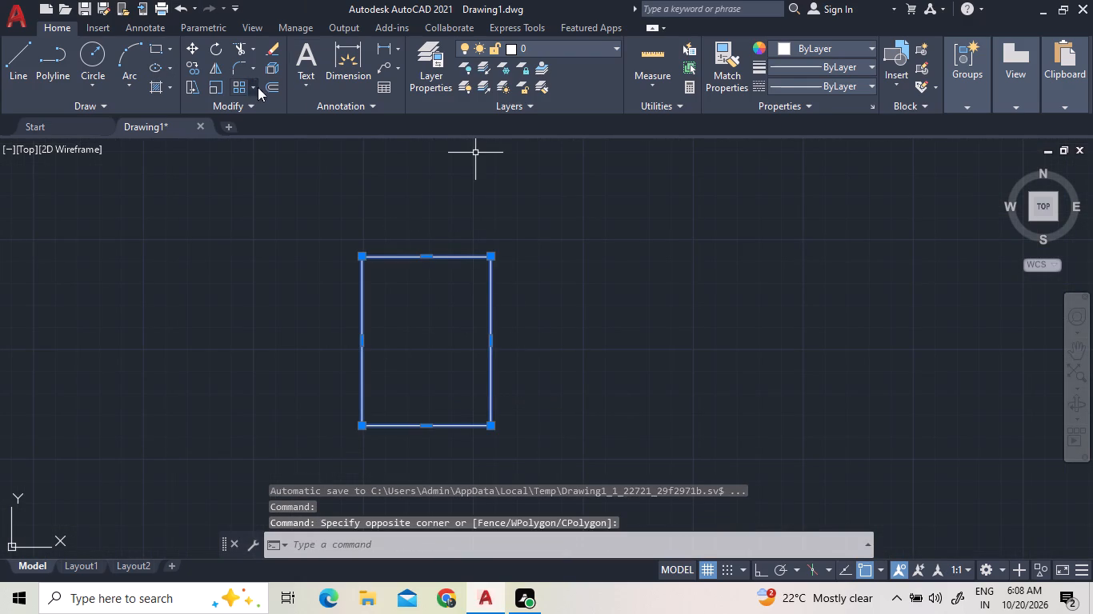
click(274, 90)
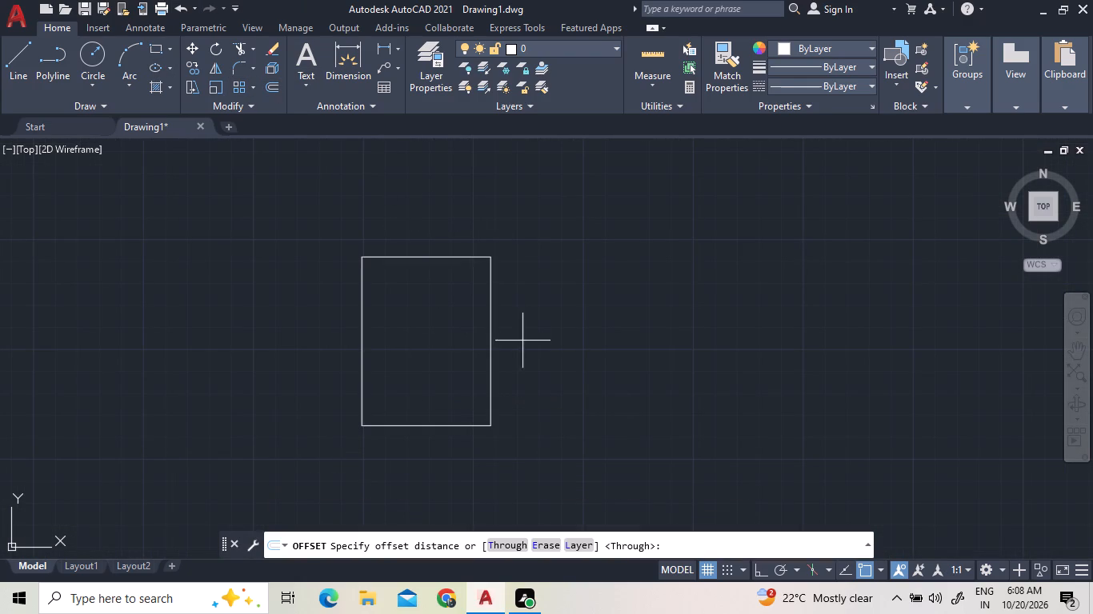
text(9")
key(Return)
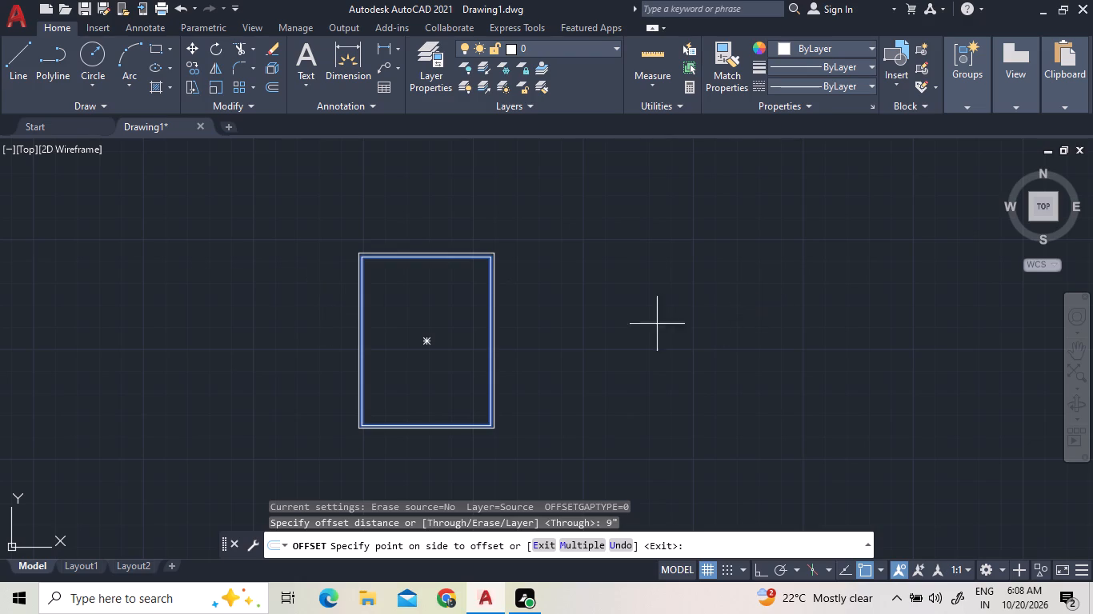
scroll(468, 309, up, 3)
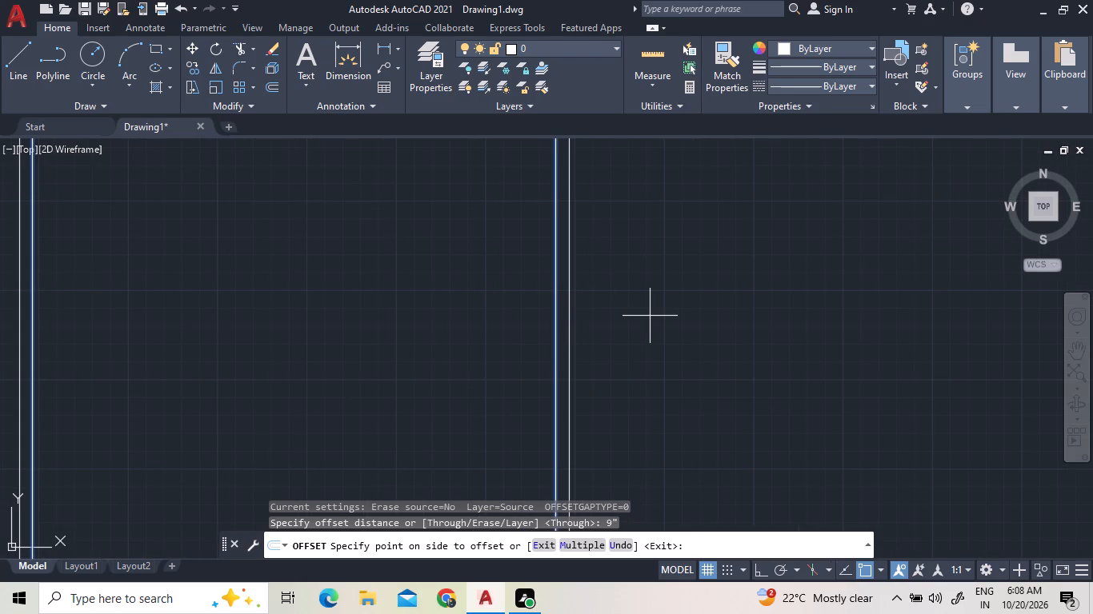
click(440, 305)
scroll(442, 303, down, 4)
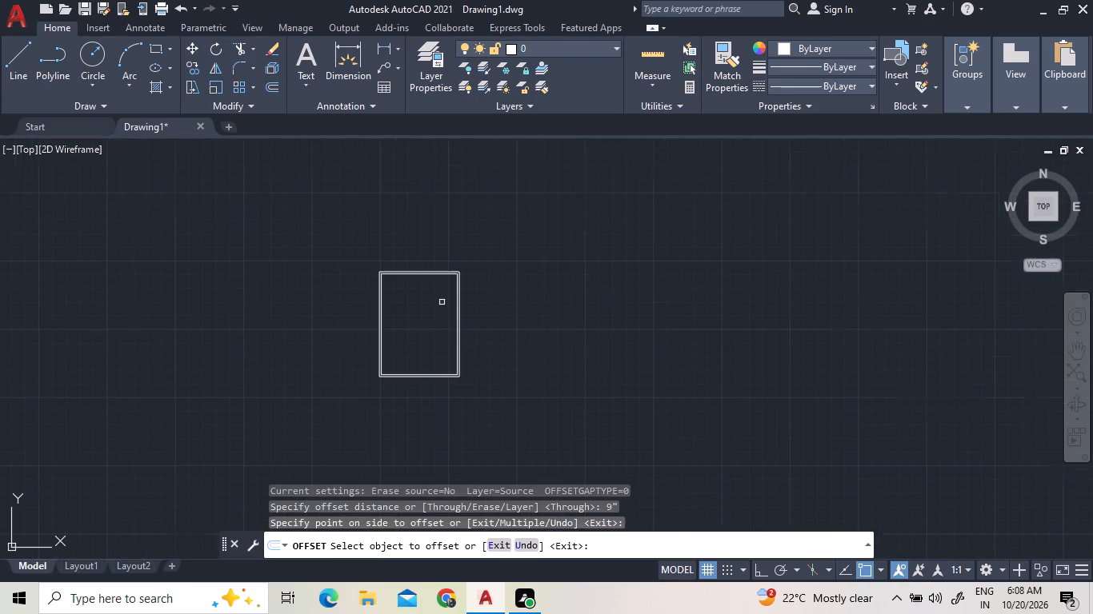
right_click(564, 349)
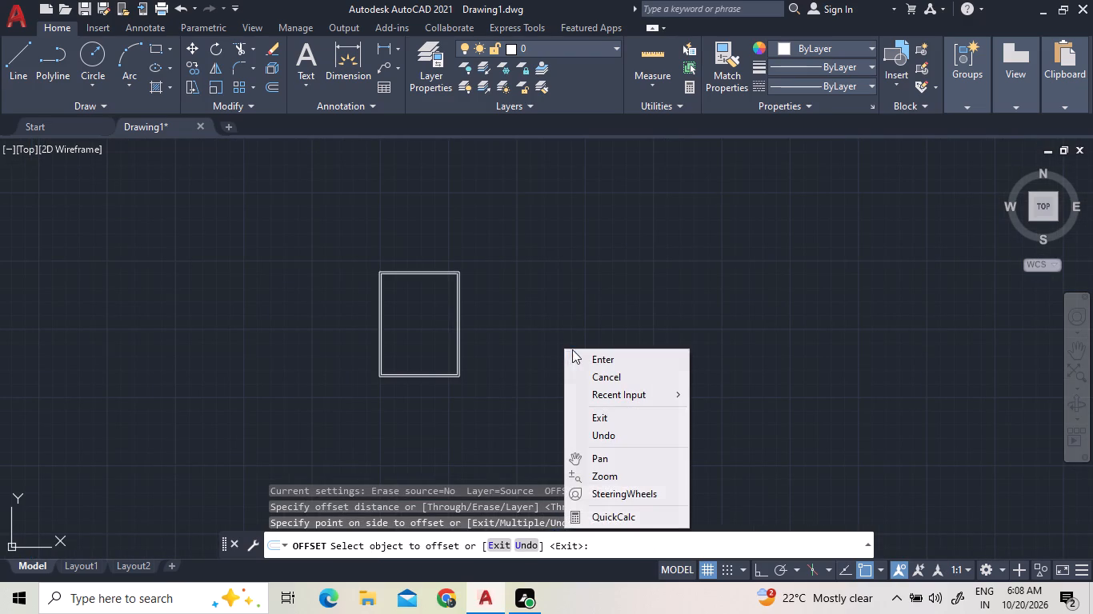
click(574, 354)
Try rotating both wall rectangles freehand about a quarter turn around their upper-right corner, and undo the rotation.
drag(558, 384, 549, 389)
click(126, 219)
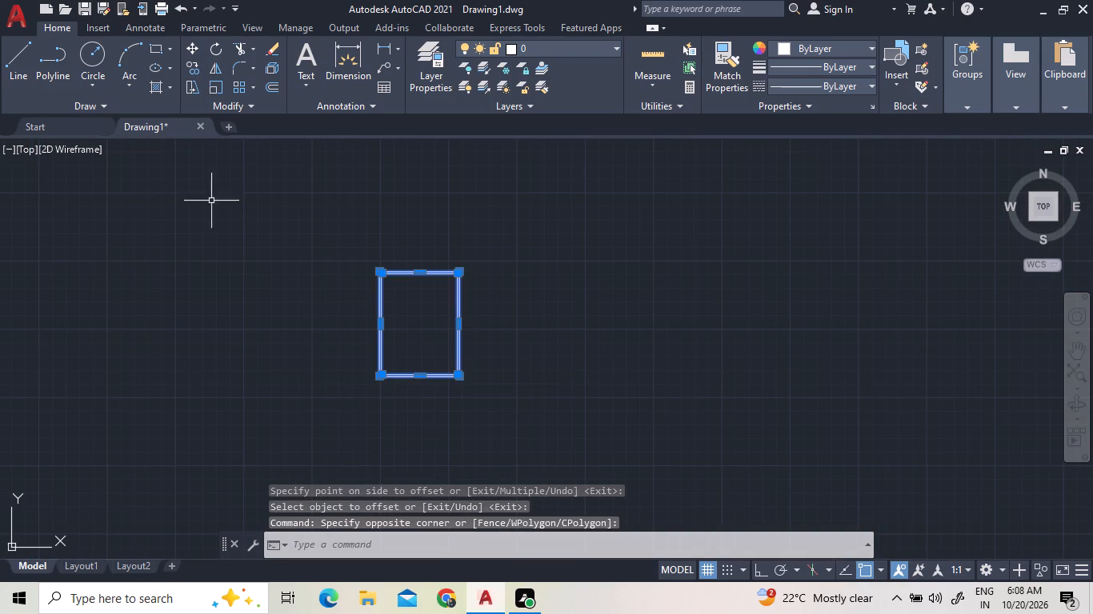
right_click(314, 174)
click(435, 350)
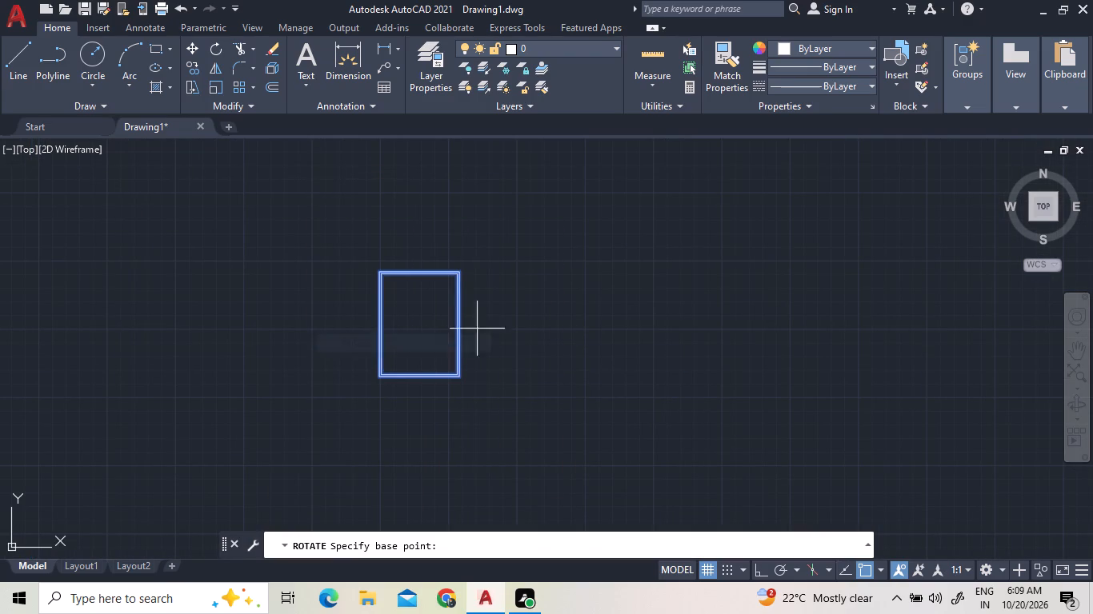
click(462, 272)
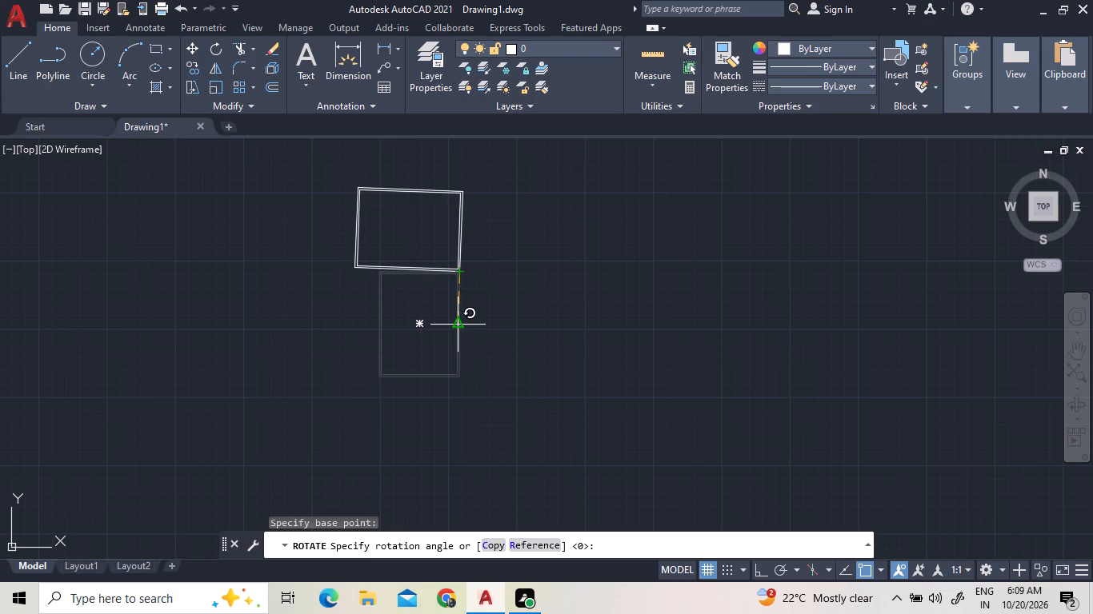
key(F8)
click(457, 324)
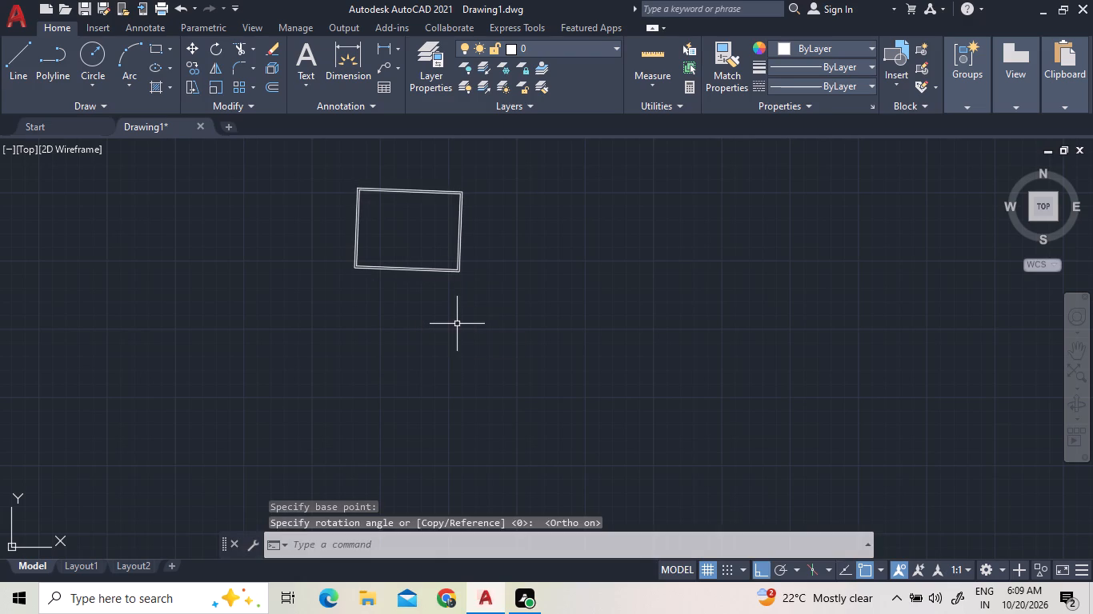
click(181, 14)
Rotate both wall rectangles 90 degrees clockwise around their upper-right corner, with Ortho on.
click(567, 424)
click(298, 290)
right_click(299, 289)
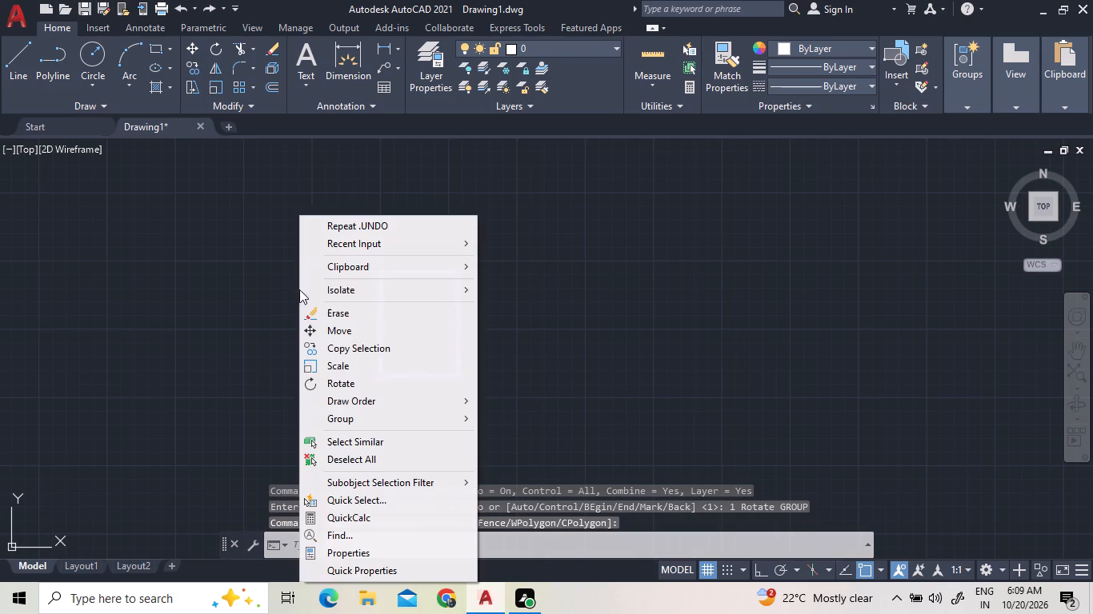
click(339, 381)
click(456, 267)
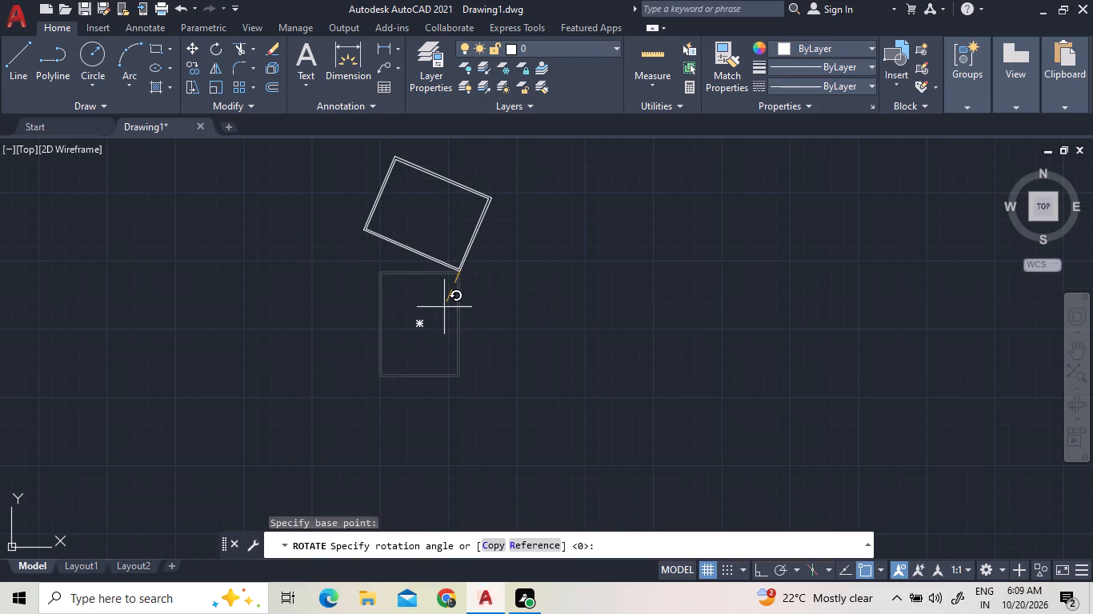
key(F8)
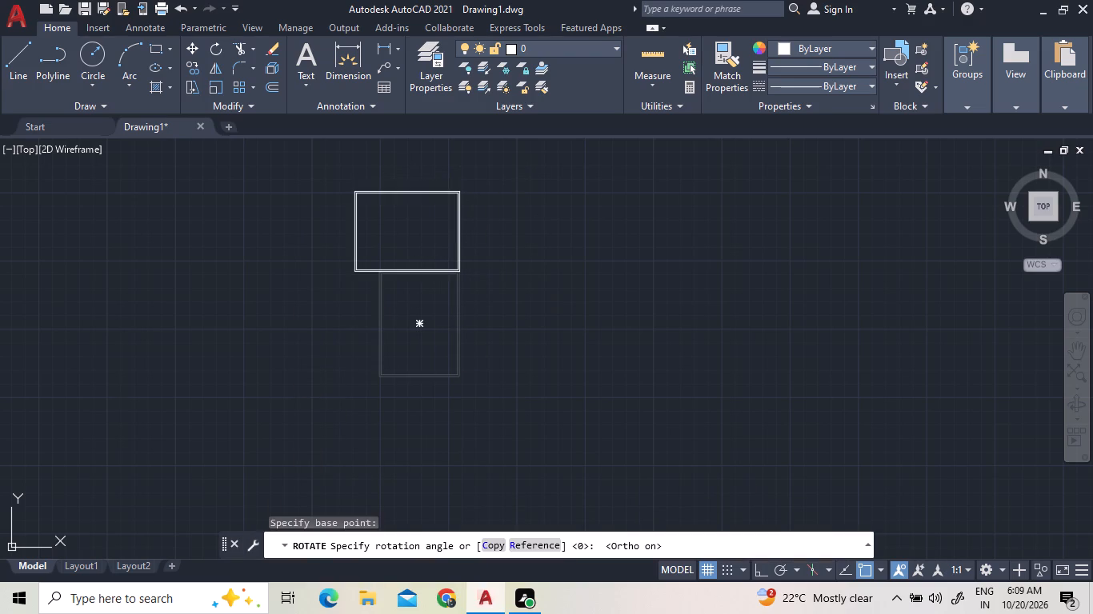
click(448, 307)
Explode both rotated wall rectangles into separate lines.
click(502, 291)
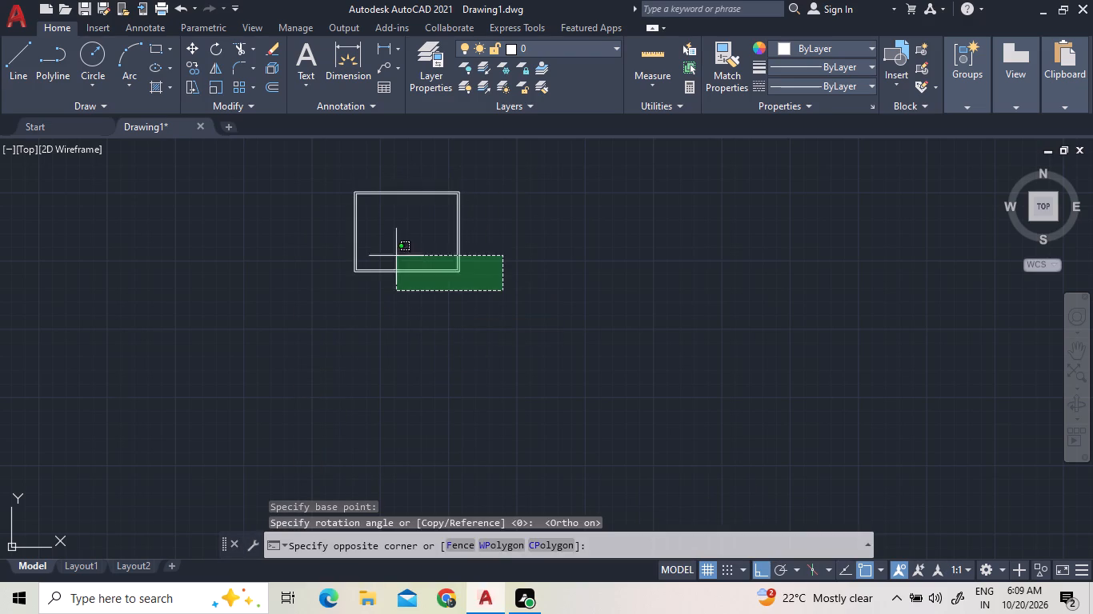
click(281, 162)
scroll(356, 160, up, 3)
scroll(356, 160, down, 1)
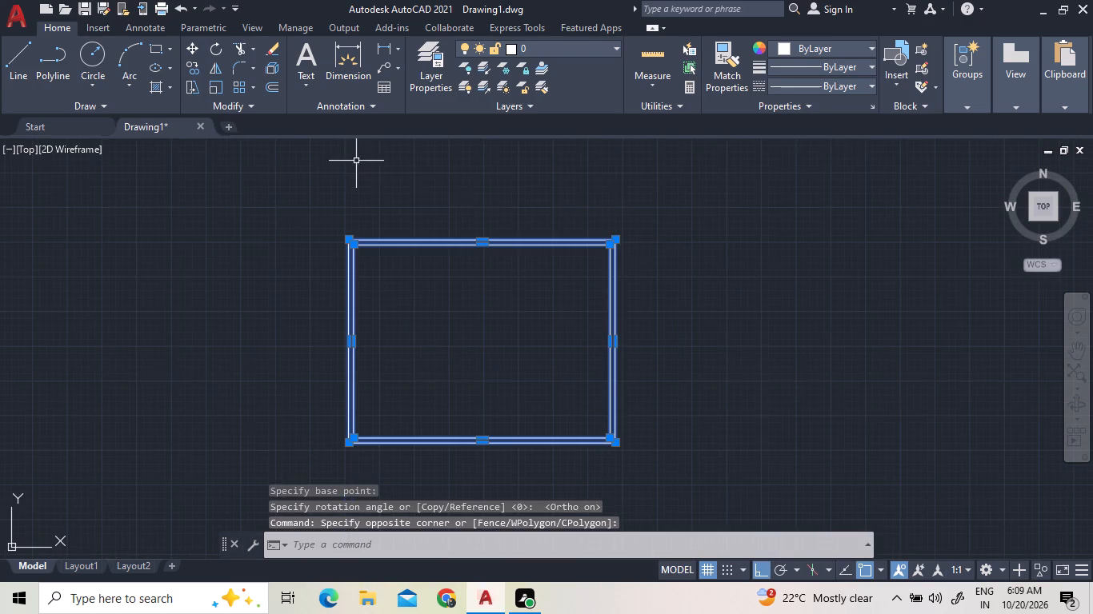
scroll(532, 225, up, 1)
scroll(533, 225, down, 2)
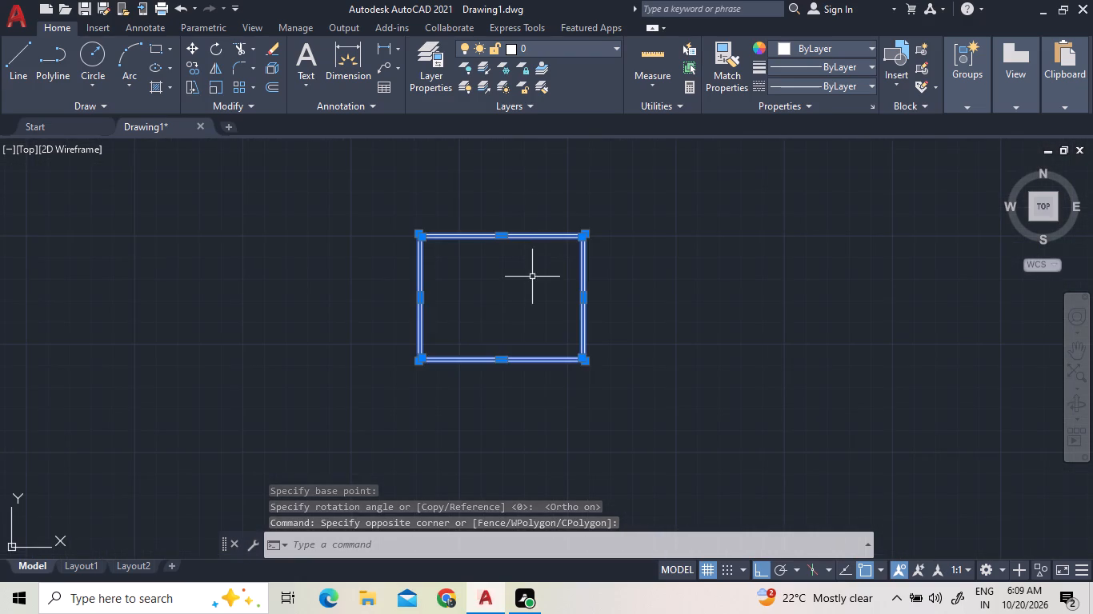
scroll(532, 277, up, 2)
text(x)
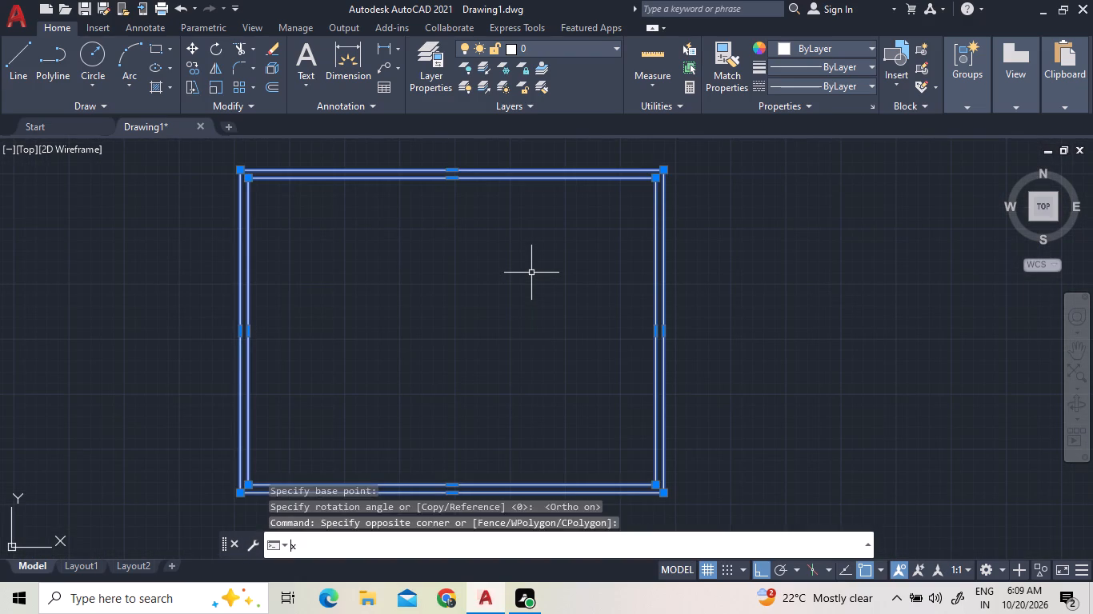
key(space)
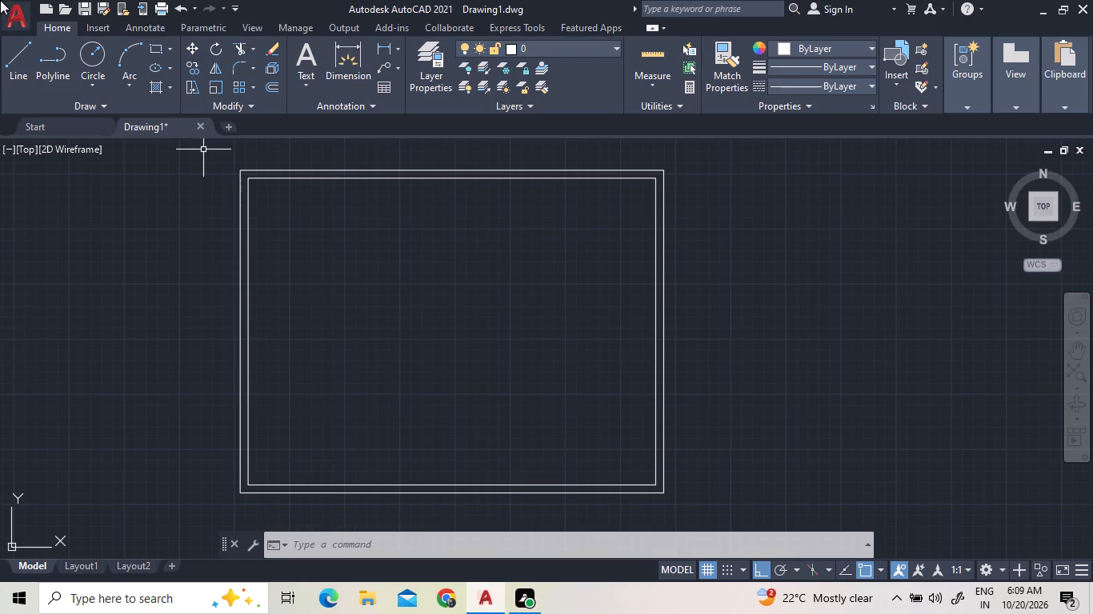
Offset the inner line of the left wall 12' into the plan.
click(271, 89)
text(12')
key(Return)
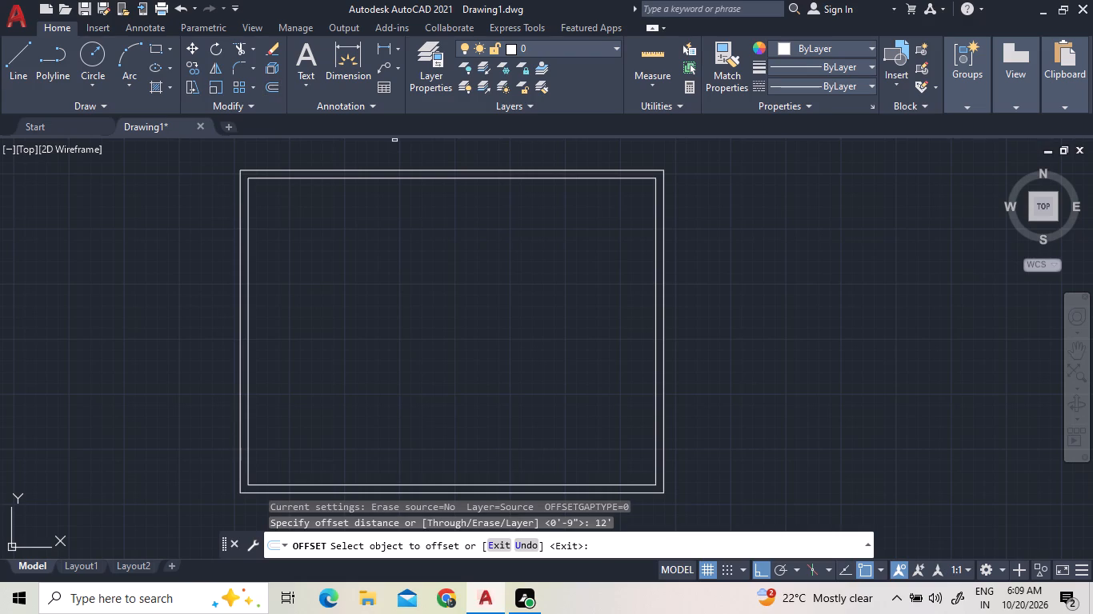
click(247, 203)
click(318, 224)
Offset the new vertical partition line 5" to its right to give the partition its thickness.
click(273, 87)
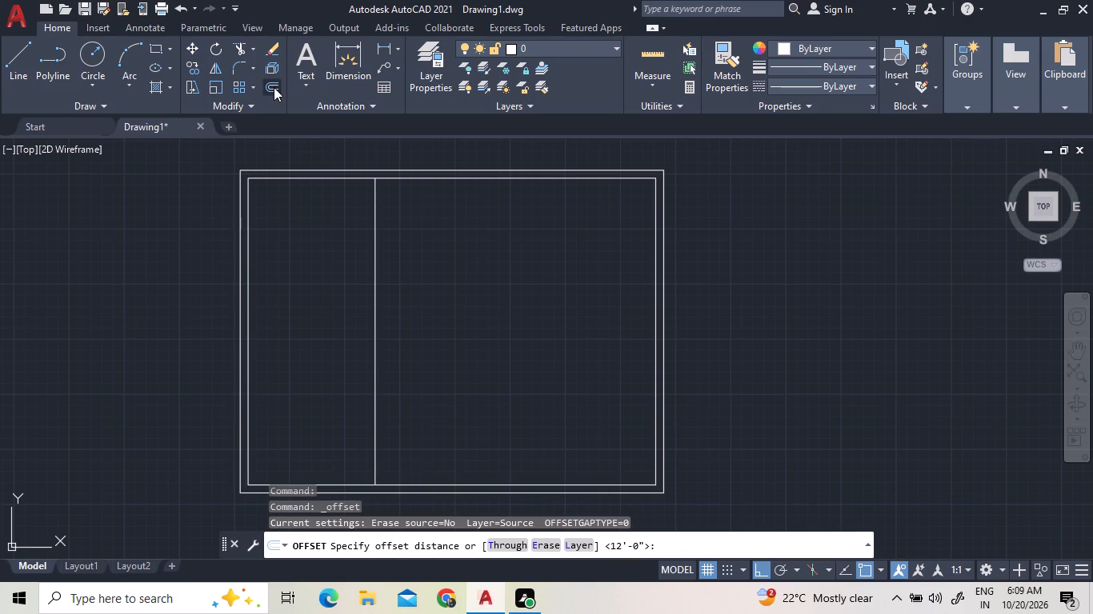
key(5)
key(shift+quotedbl)
key(Return)
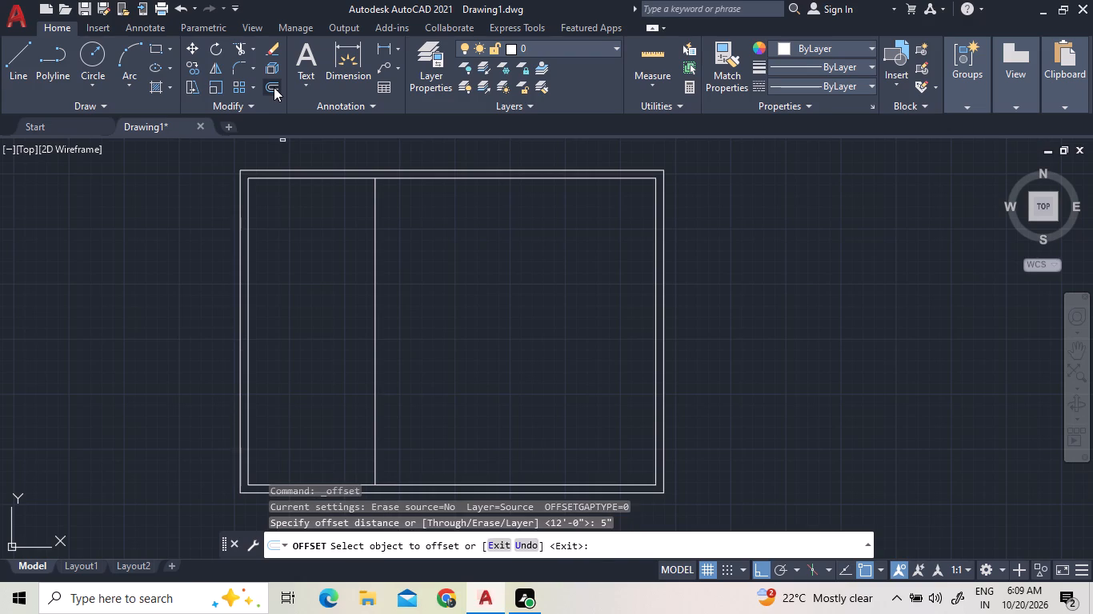
click(374, 222)
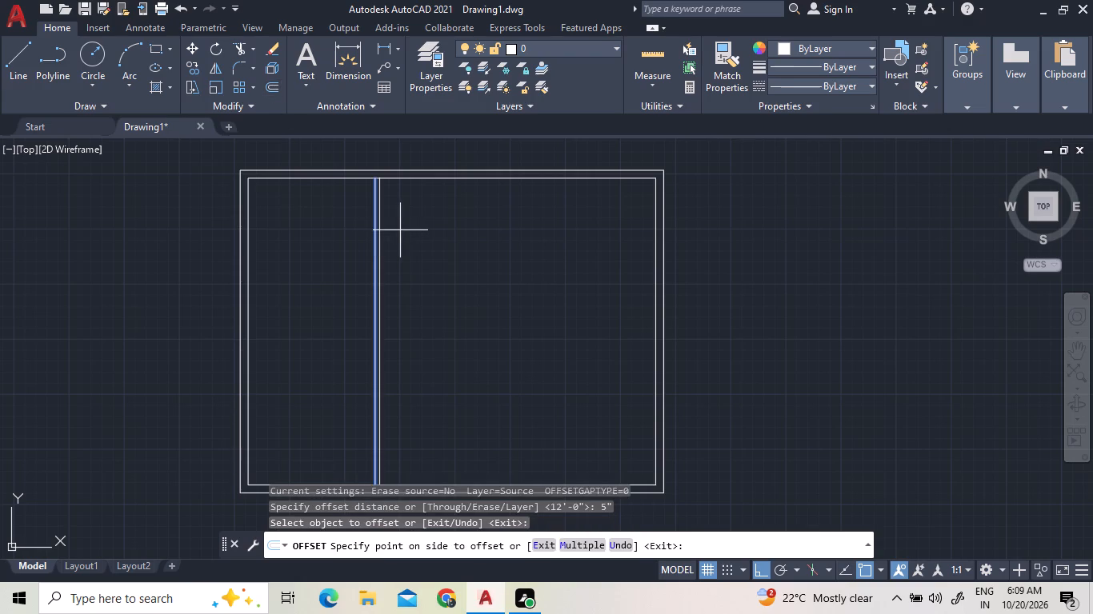
click(400, 230)
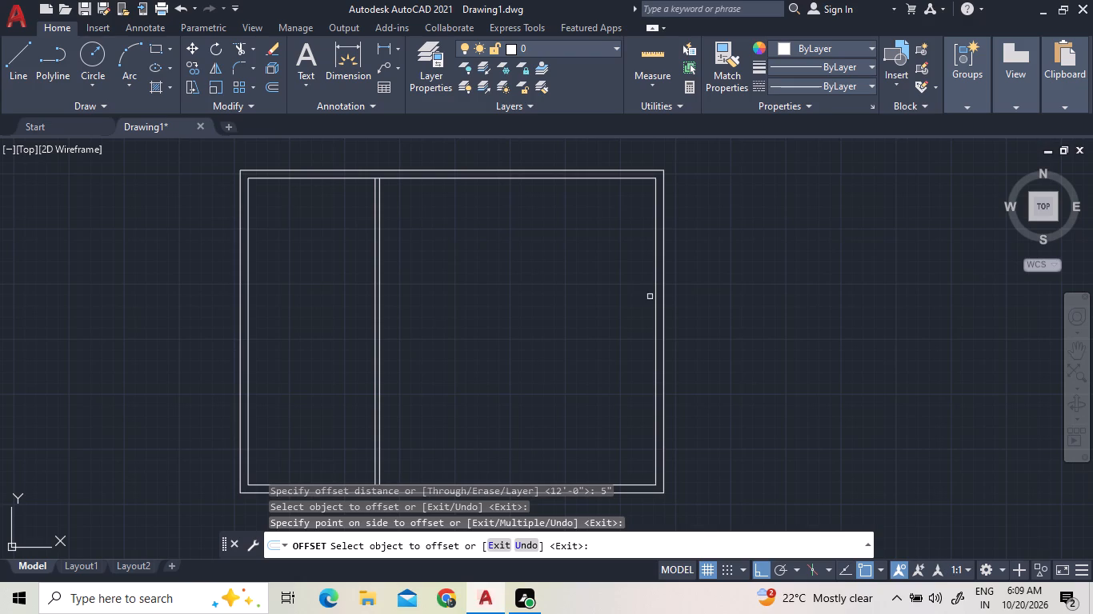
Offset the inner line of the right outer wall 12' into the plan.
click(262, 82)
click(263, 85)
text(12)
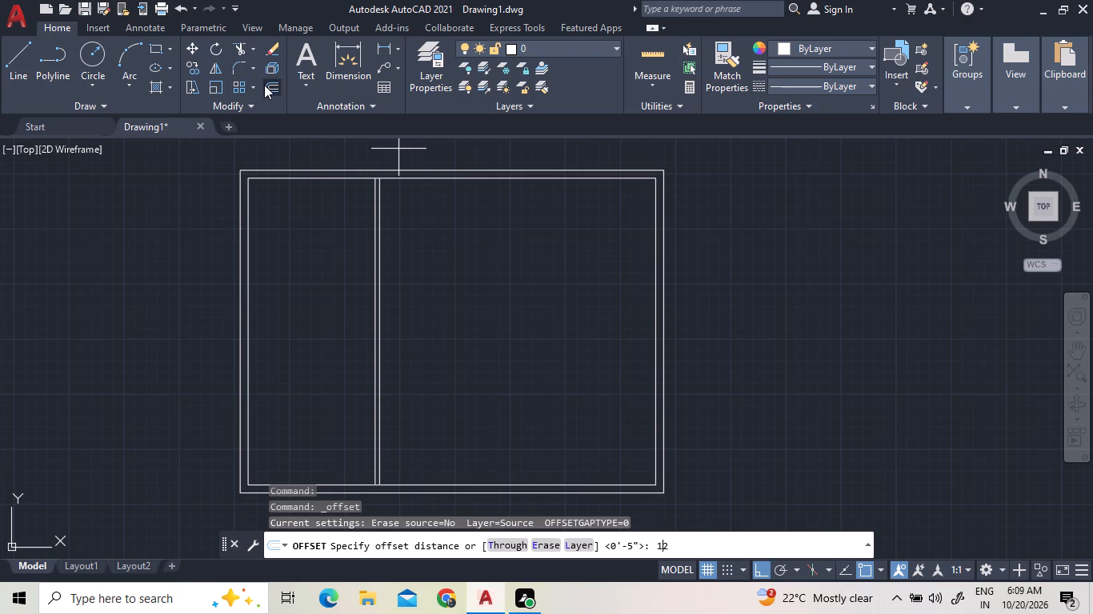
key(apostrophe)
key(Return)
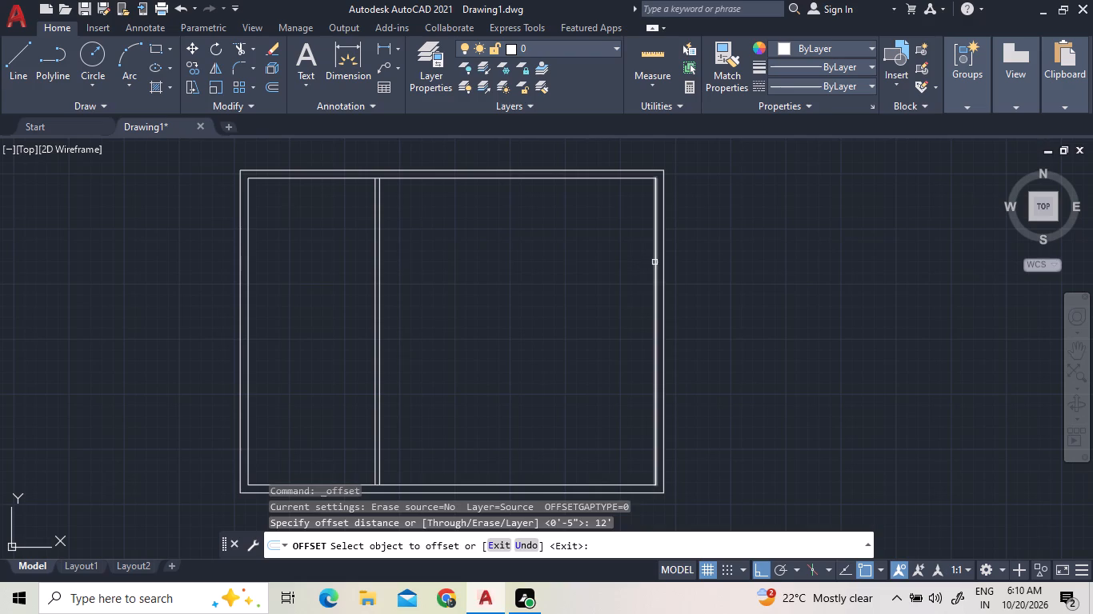
click(655, 263)
click(564, 275)
Offset the new right-hand partition line 5" to its left to give that partition its thickness.
click(270, 80)
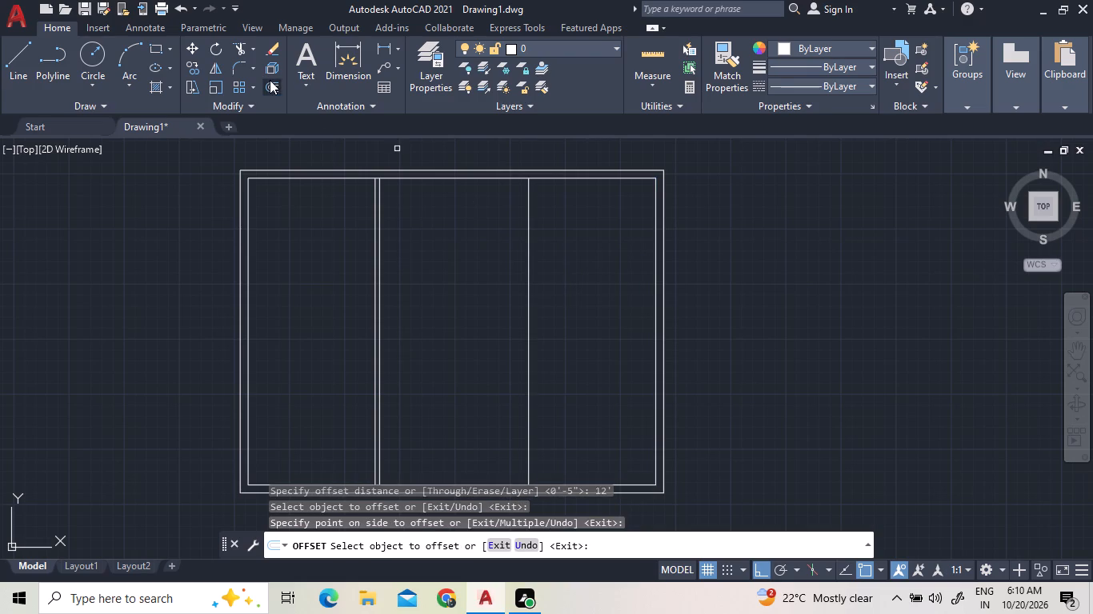
text(5")
key(Return)
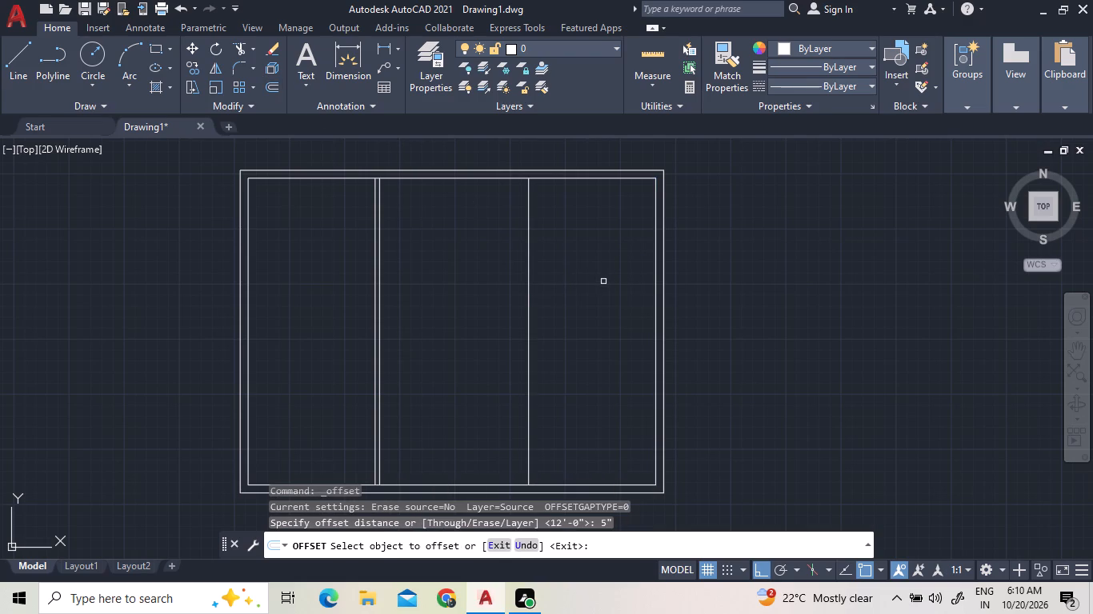
click(526, 294)
click(448, 298)
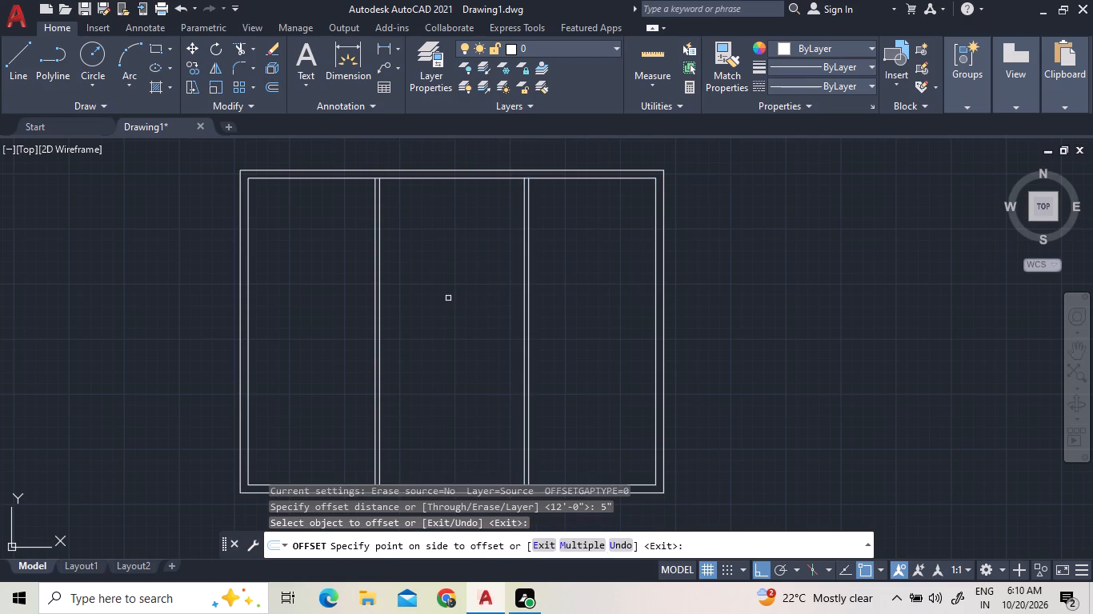
Check the room widths and move both lines of the left vertical partition 1' to the right.
click(651, 47)
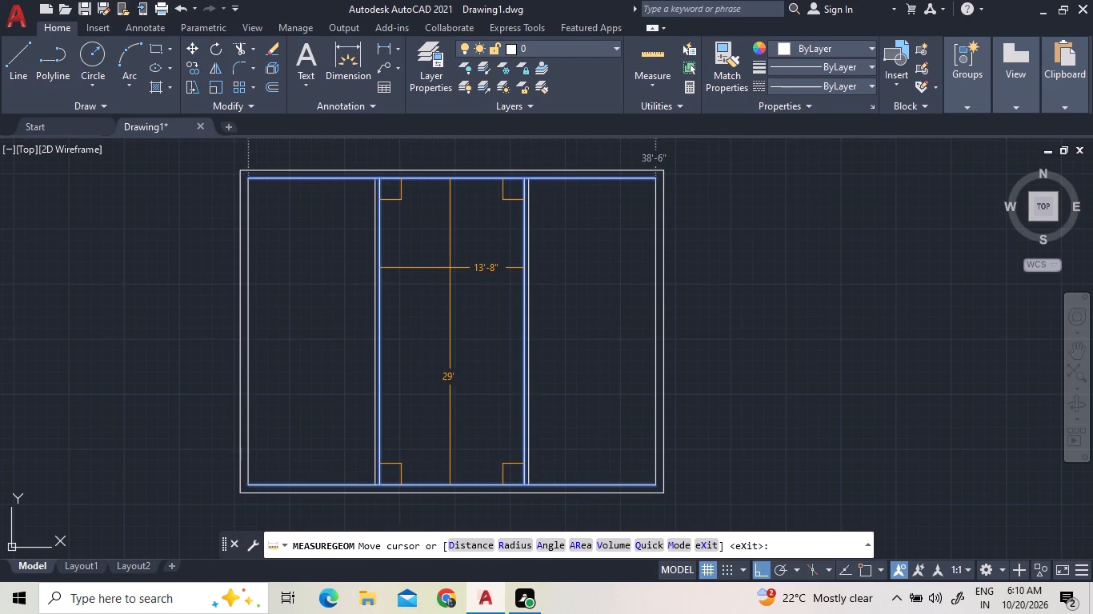
right_click(833, 268)
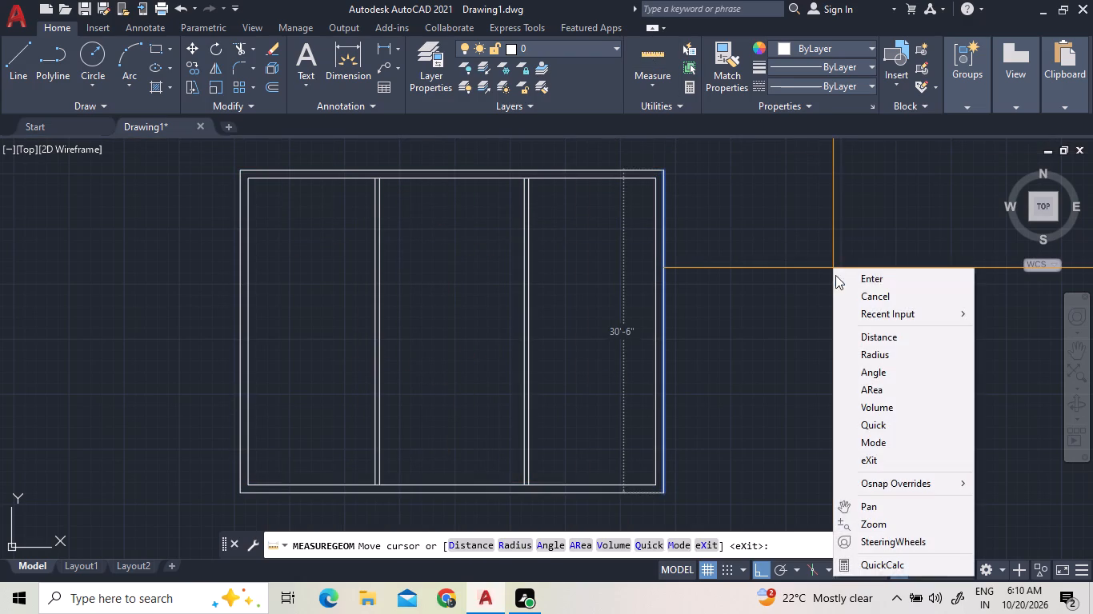
click(838, 277)
click(409, 273)
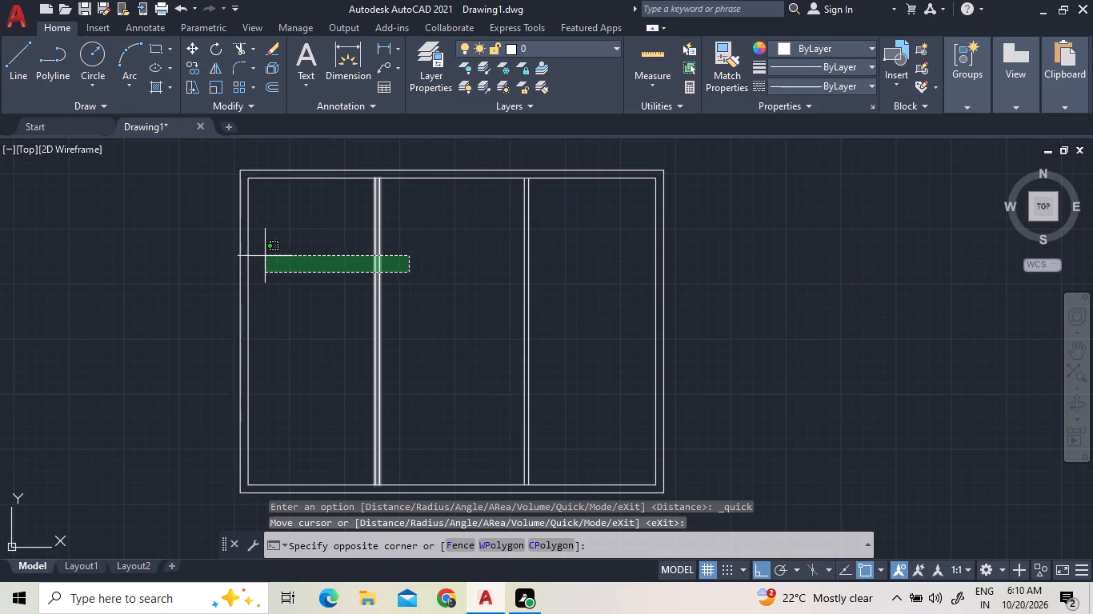
click(282, 258)
right_click(302, 260)
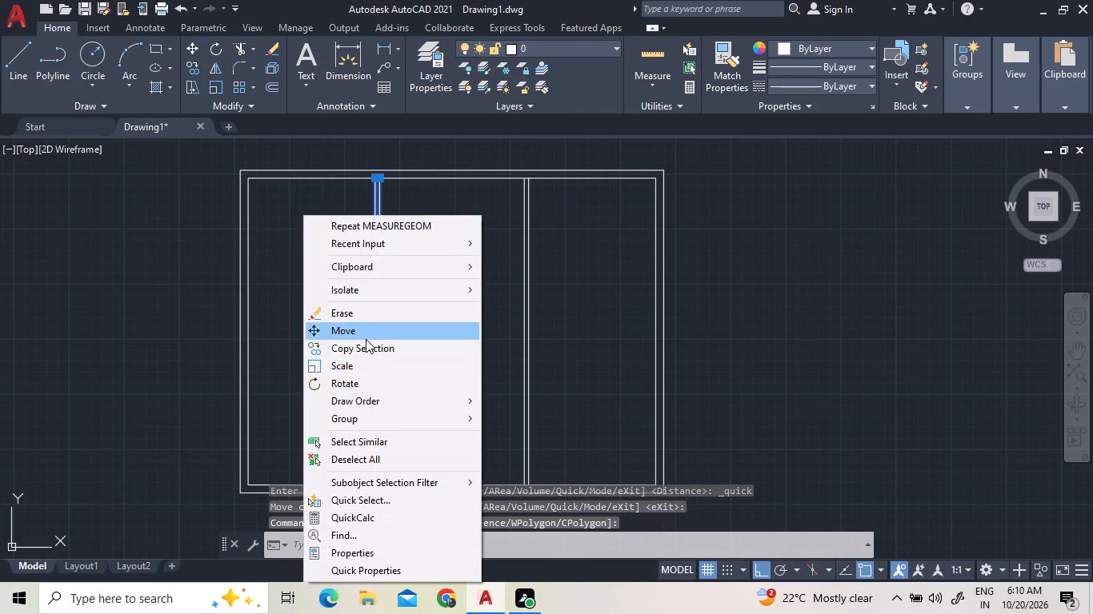
click(366, 337)
scroll(365, 492, up, 4)
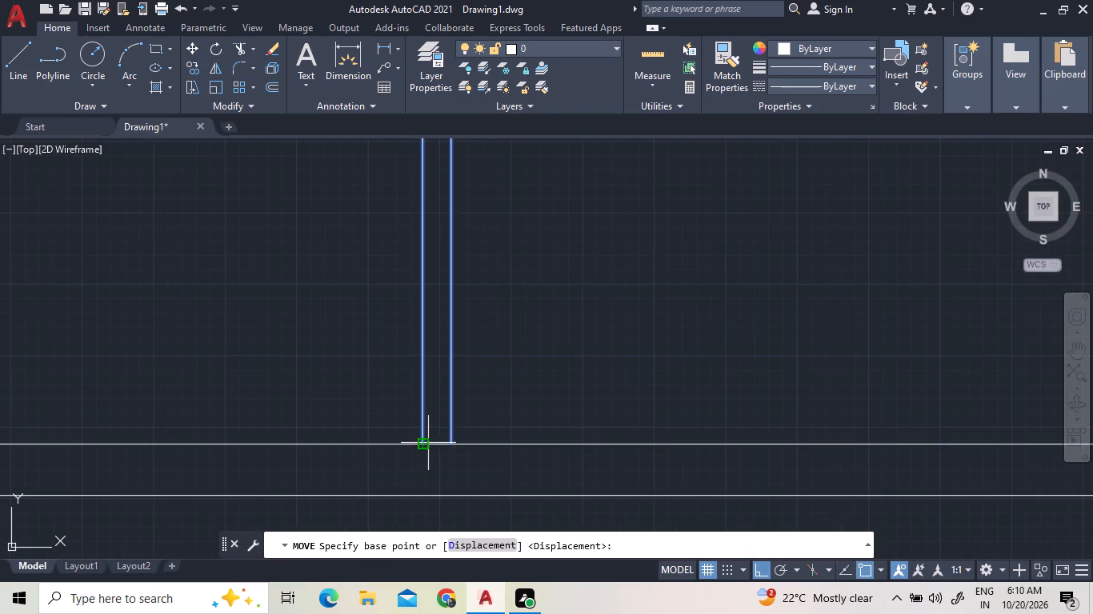
click(423, 444)
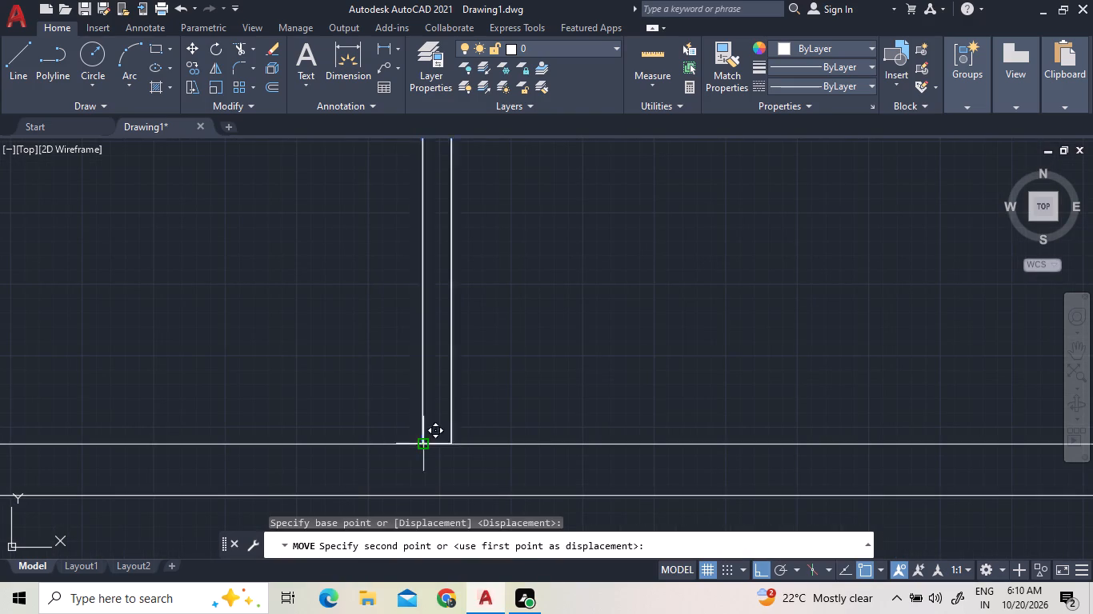
text(1')
key(Return)
Check the middle room's width and move both lines of the right vertical partition 1' to the left.
scroll(499, 460, down, 4)
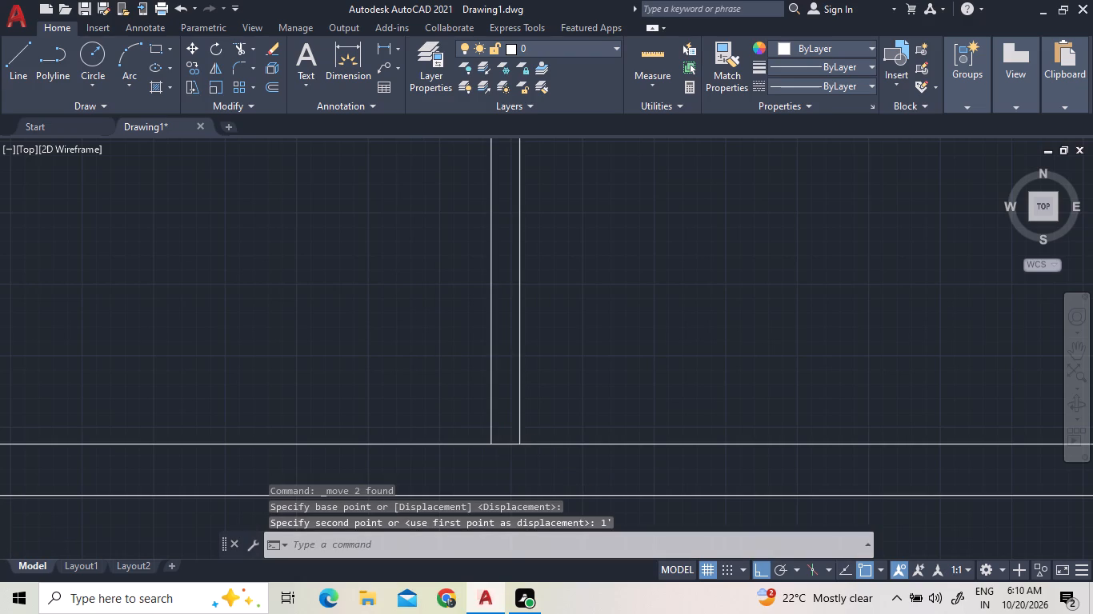
click(639, 58)
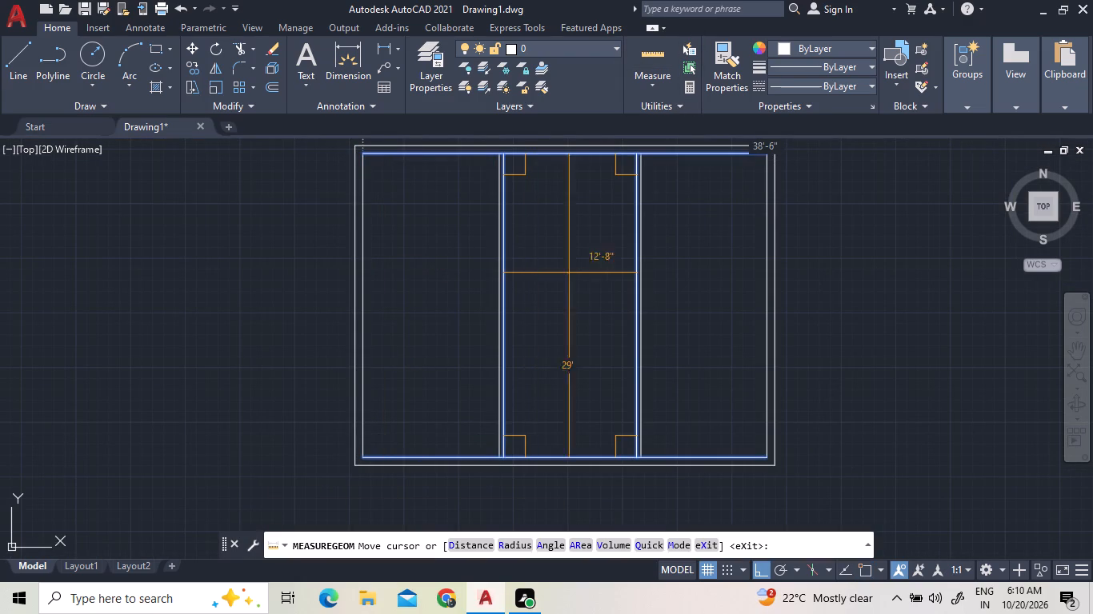
right_click(807, 286)
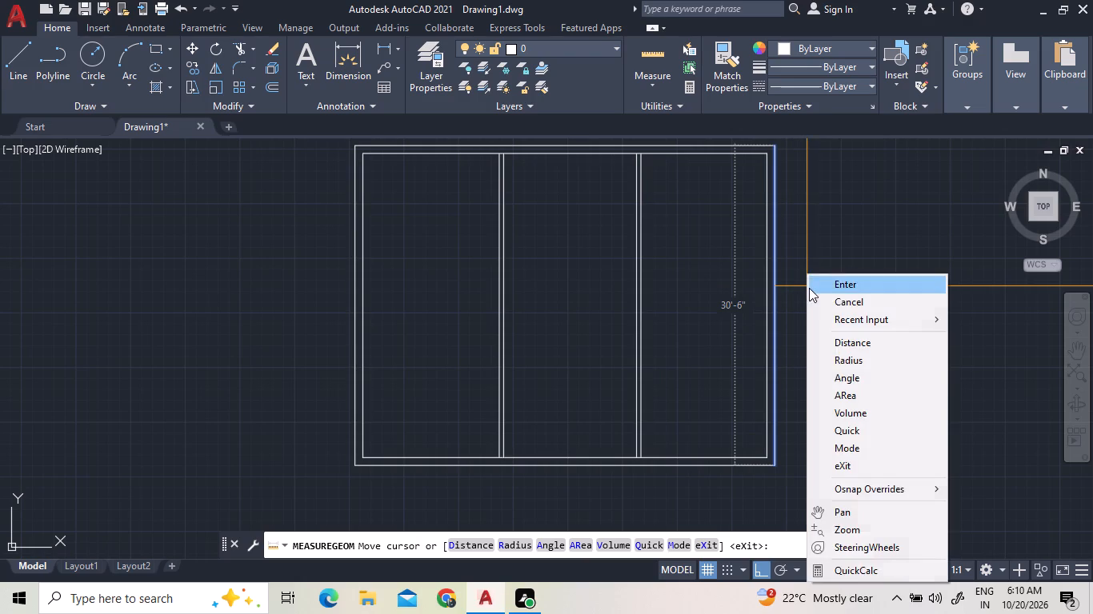
click(811, 287)
click(664, 360)
click(565, 318)
right_click(565, 317)
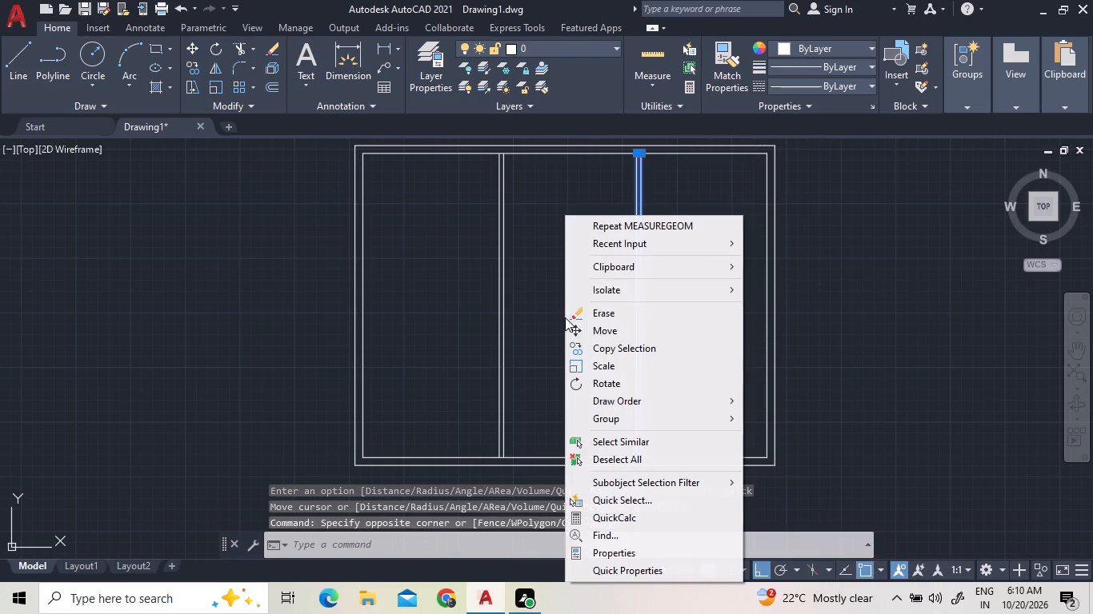
click(591, 333)
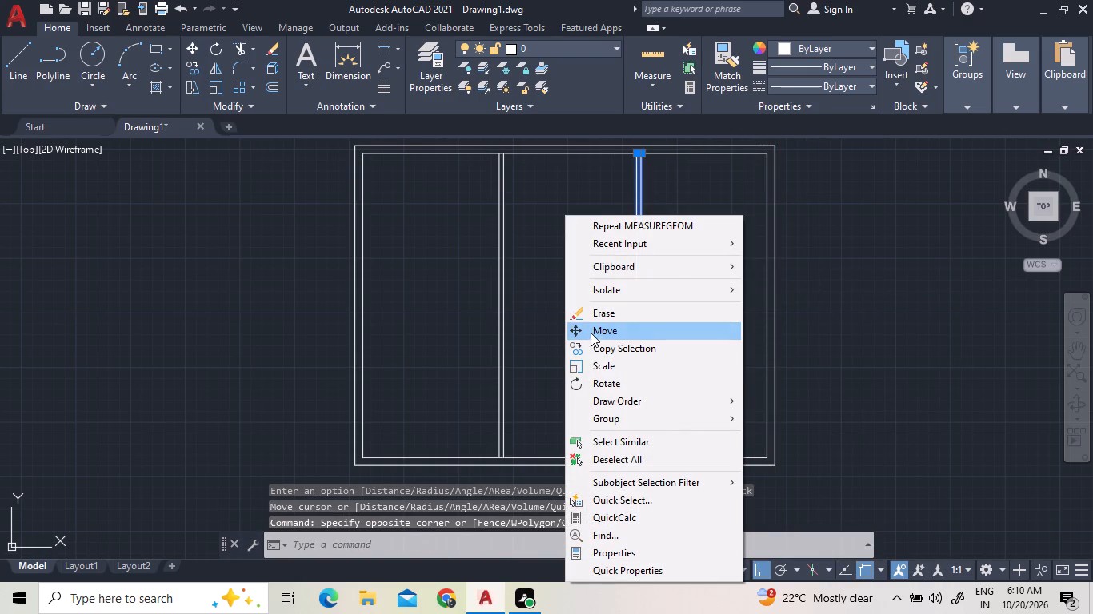
scroll(624, 468, up, 4)
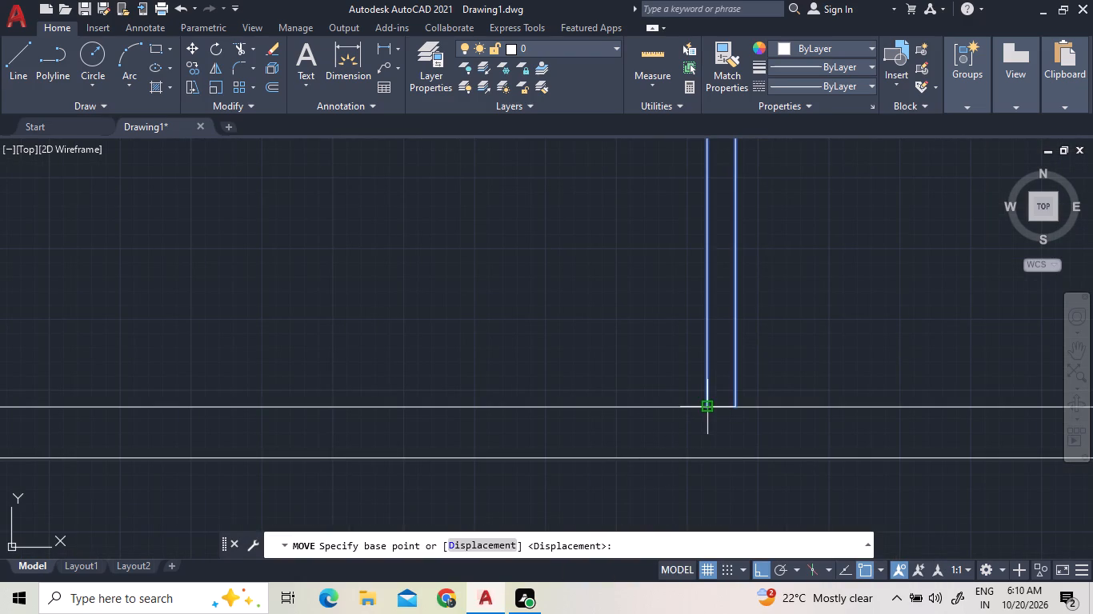
click(710, 410)
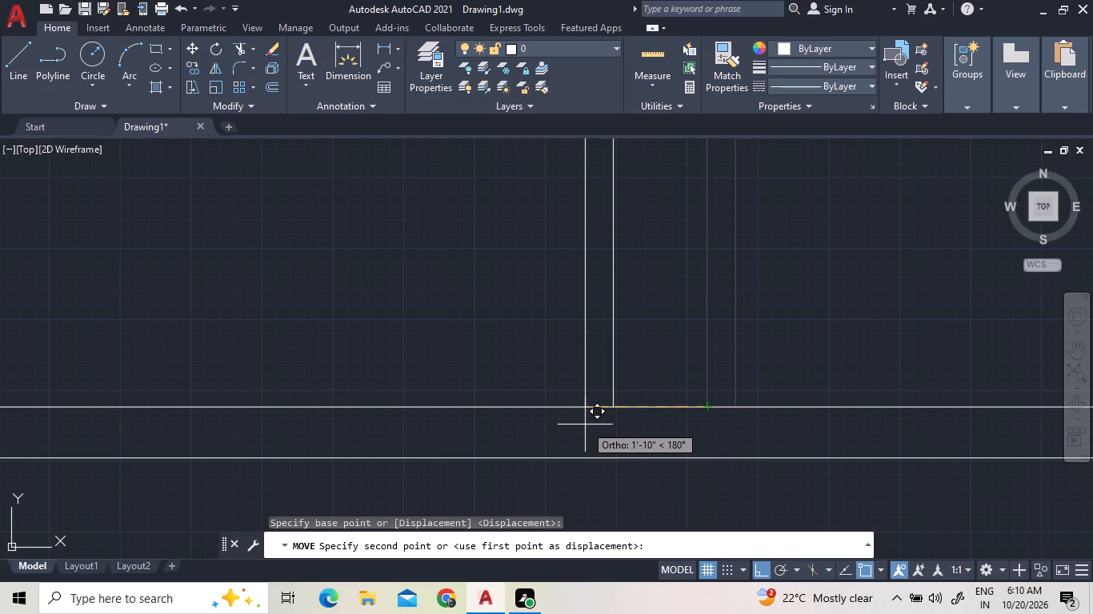
text(1')
key(Return)
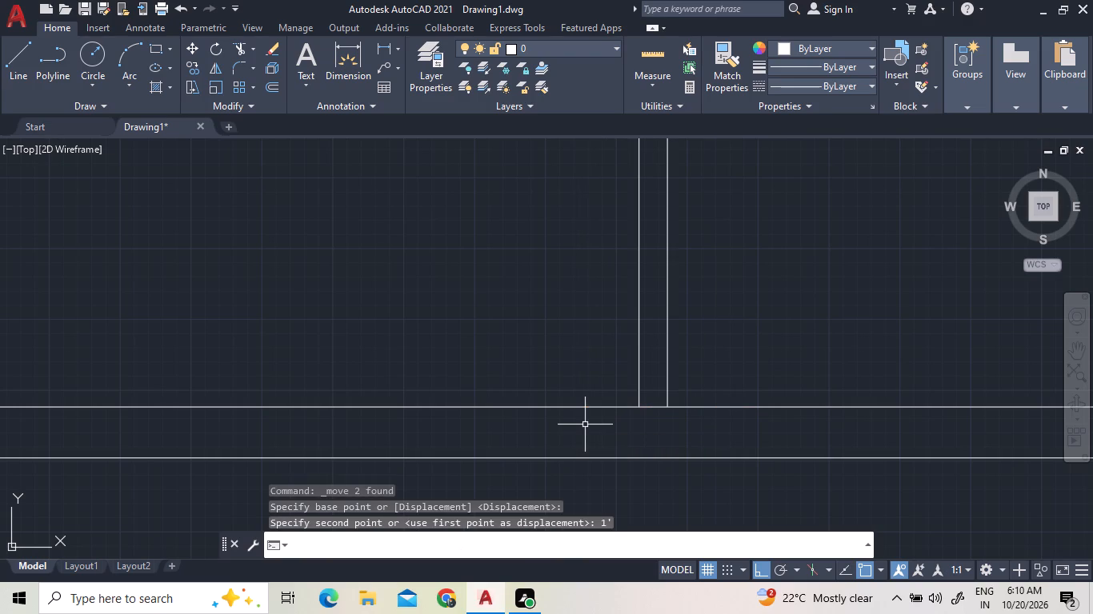
Check the right room's width and move both lines of the right vertical partition another 6" to the left.
scroll(587, 425, down, 5)
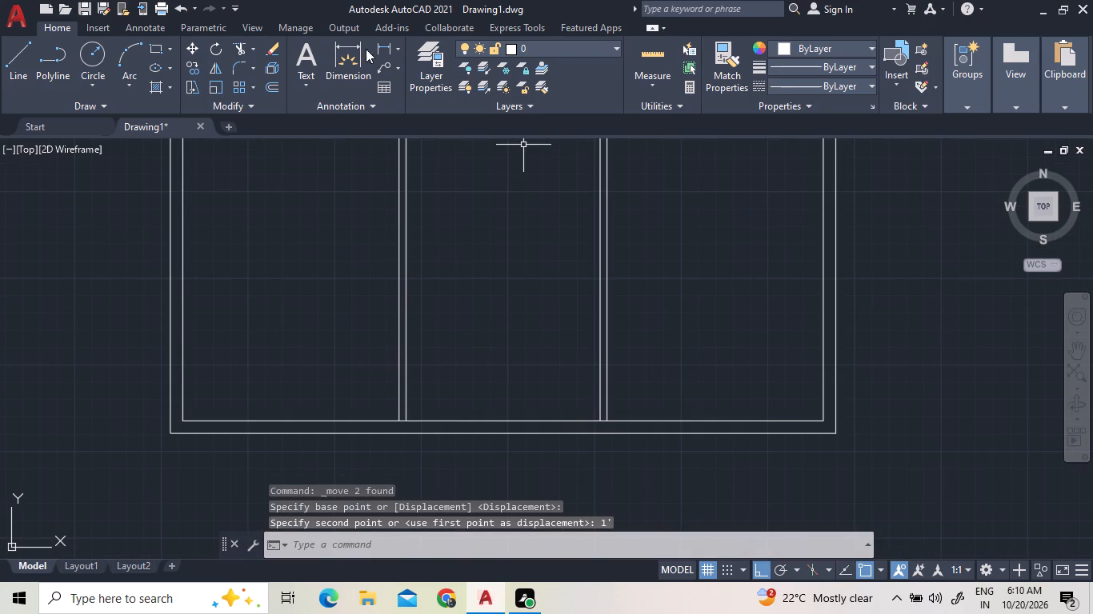
click(662, 54)
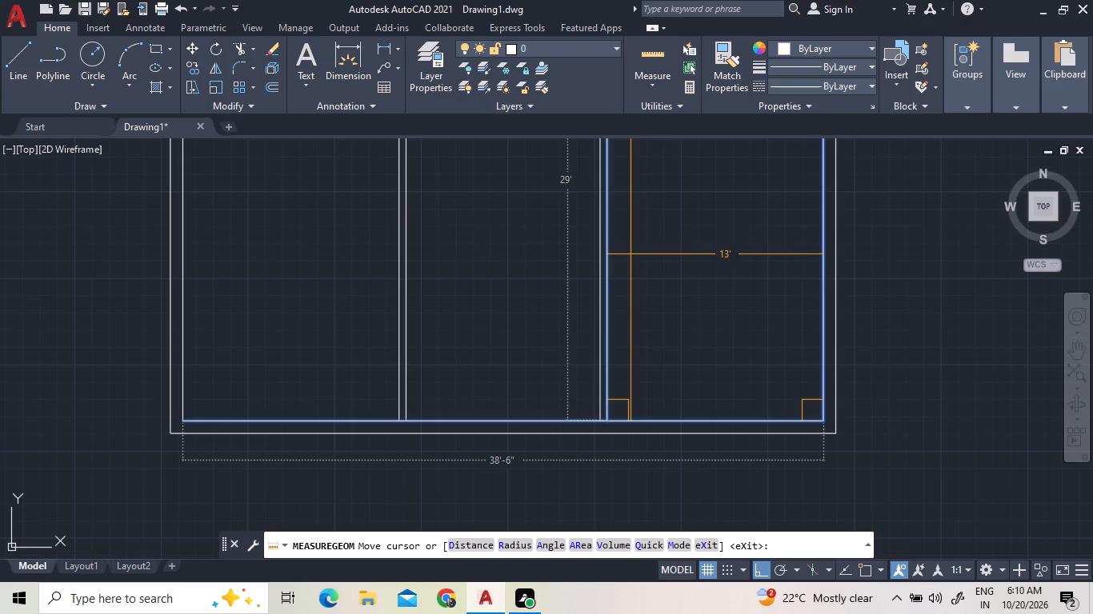
click(650, 236)
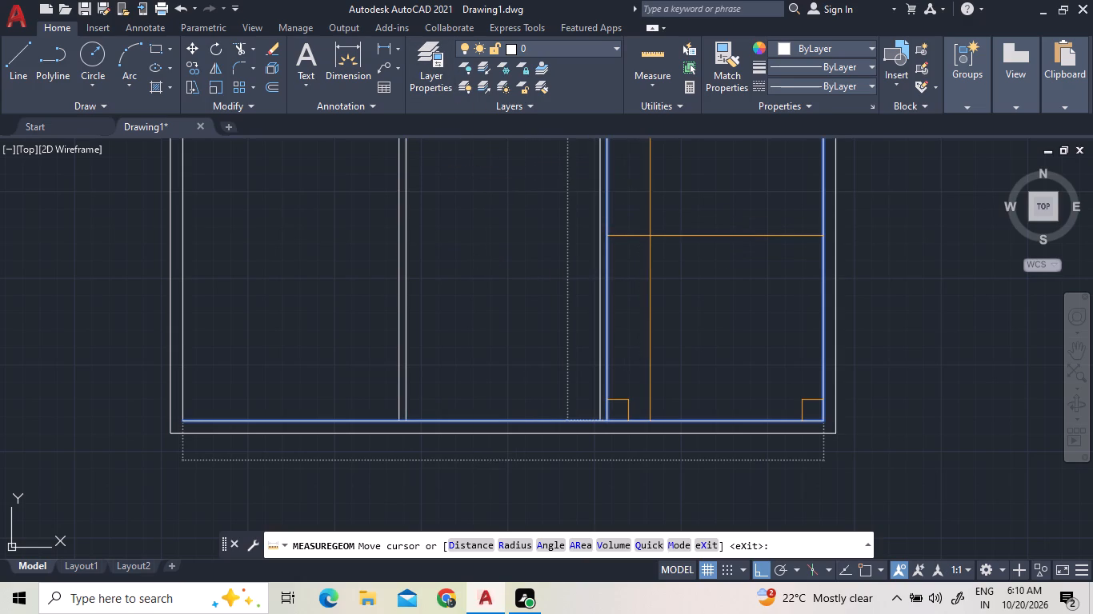
right_click(627, 234)
double_click(649, 243)
click(583, 215)
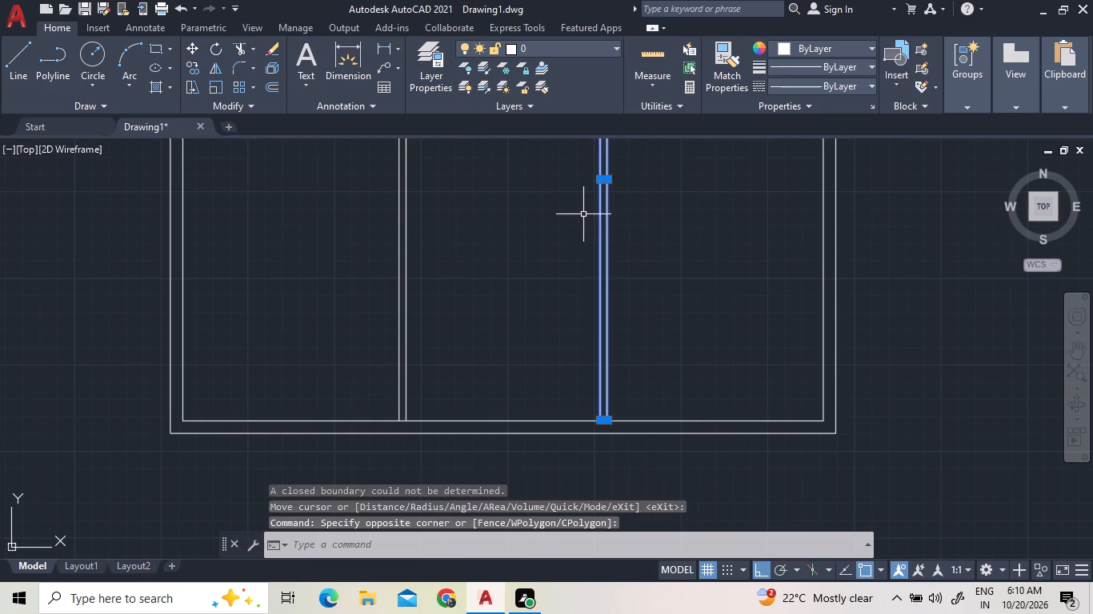
right_click(527, 234)
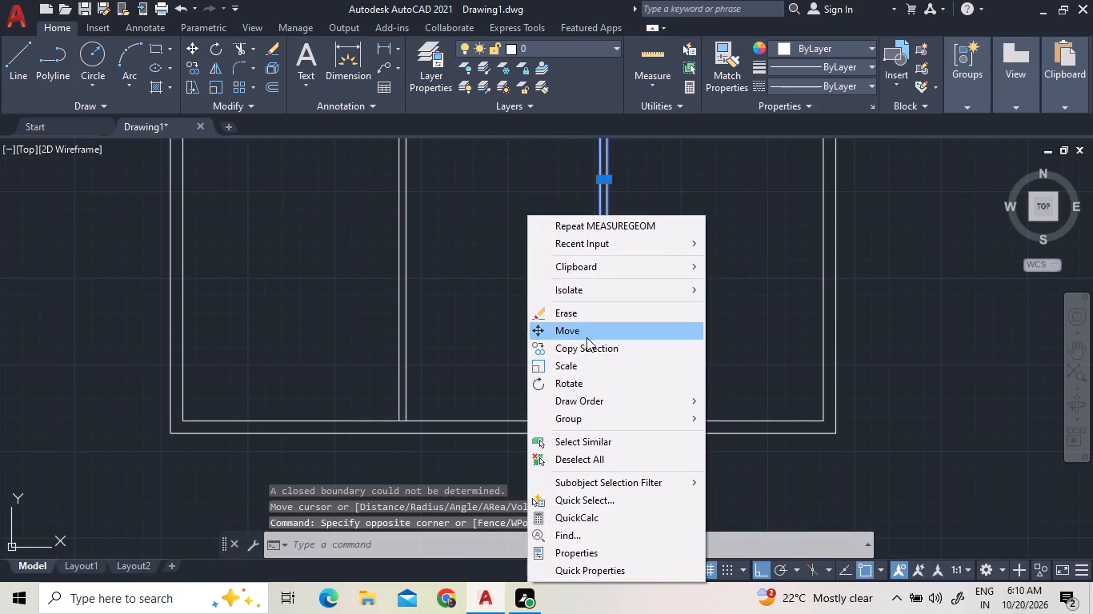
click(587, 337)
scroll(611, 434, up, 5)
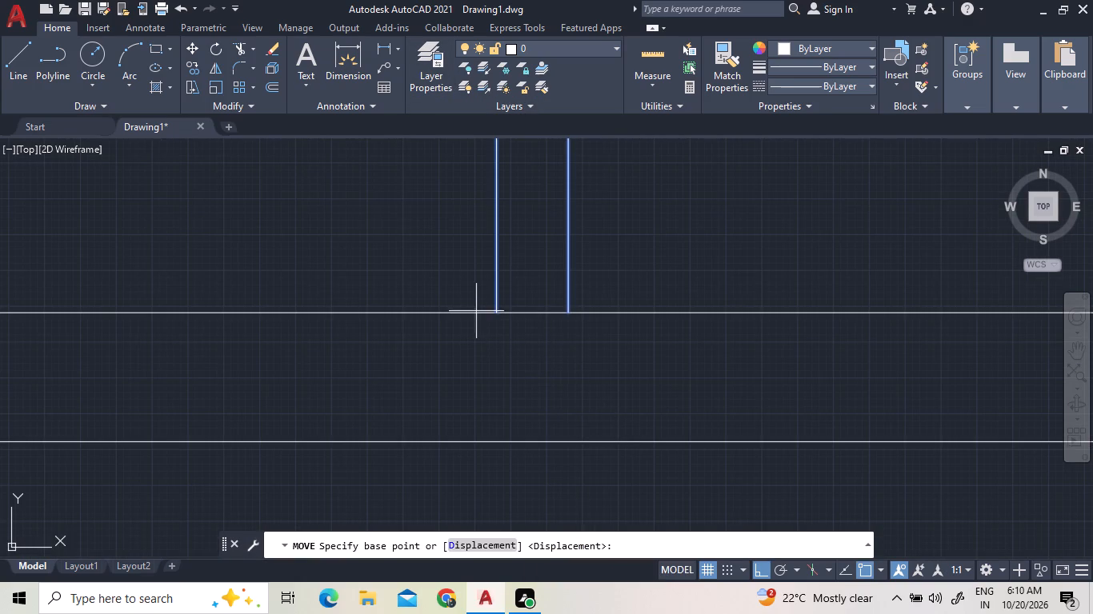
scroll(500, 314, up, 4)
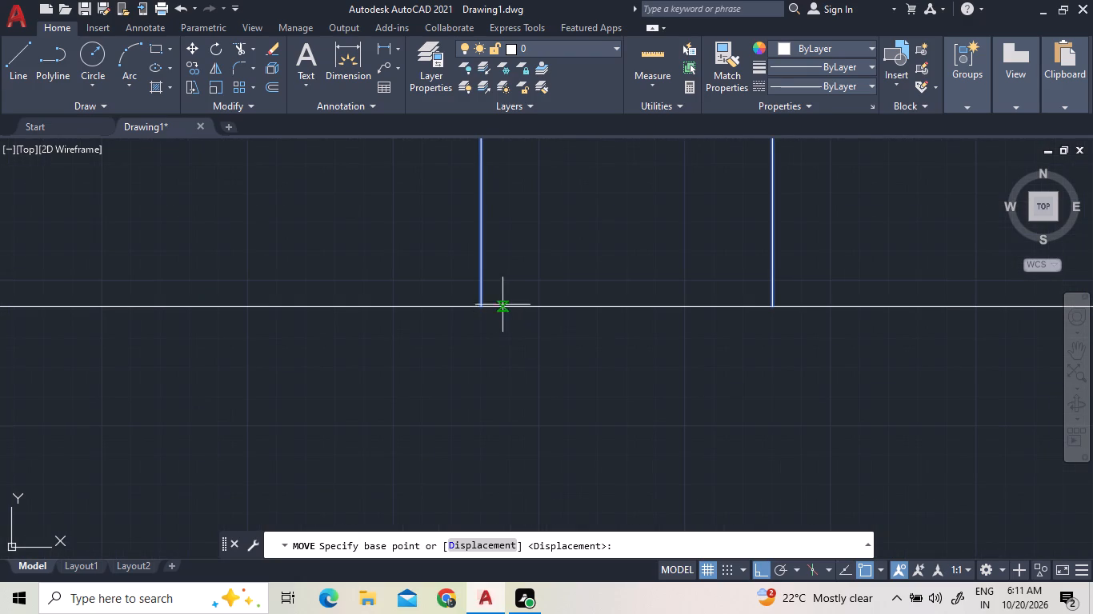
click(476, 309)
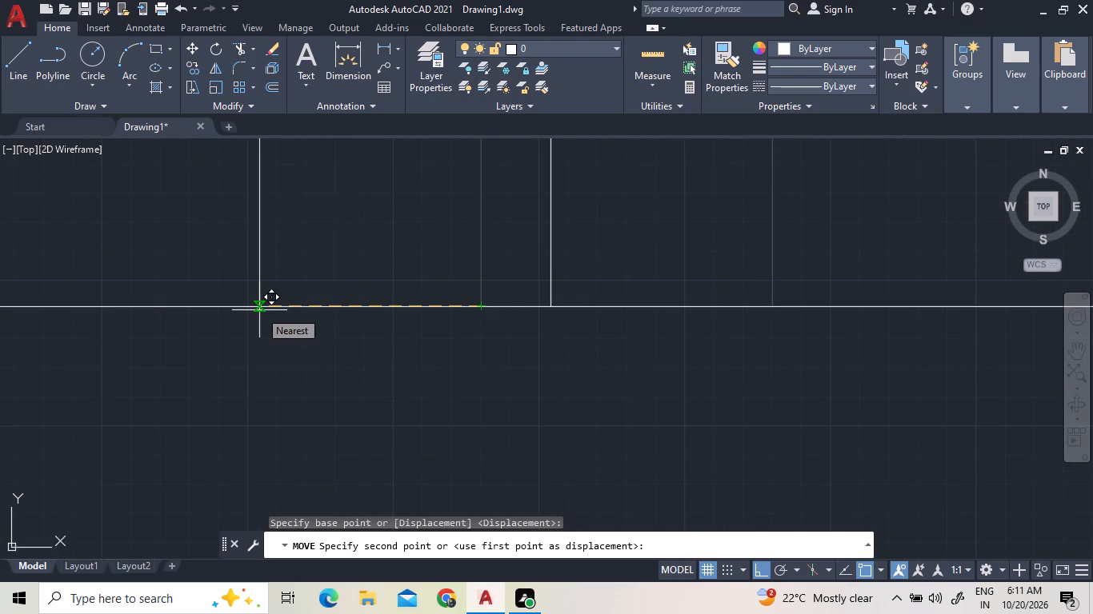
text(6")
key(Return)
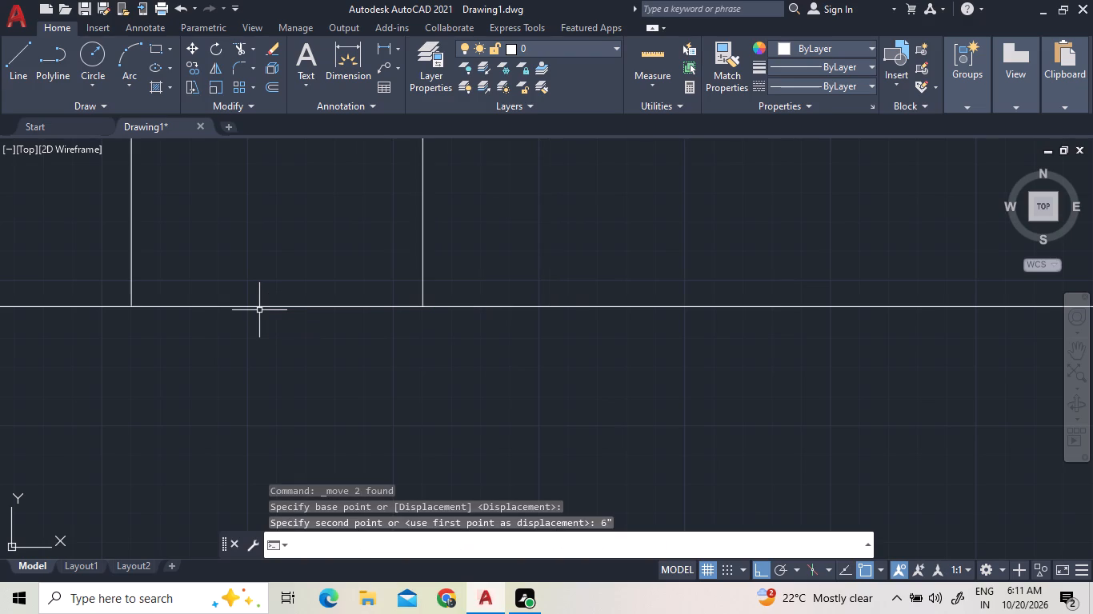
Move both lines of the left vertical partition another 6" to the right.
scroll(259, 310, up, 1)
scroll(272, 330, down, 4)
scroll(316, 416, down, 5)
scroll(123, 425, down, 2)
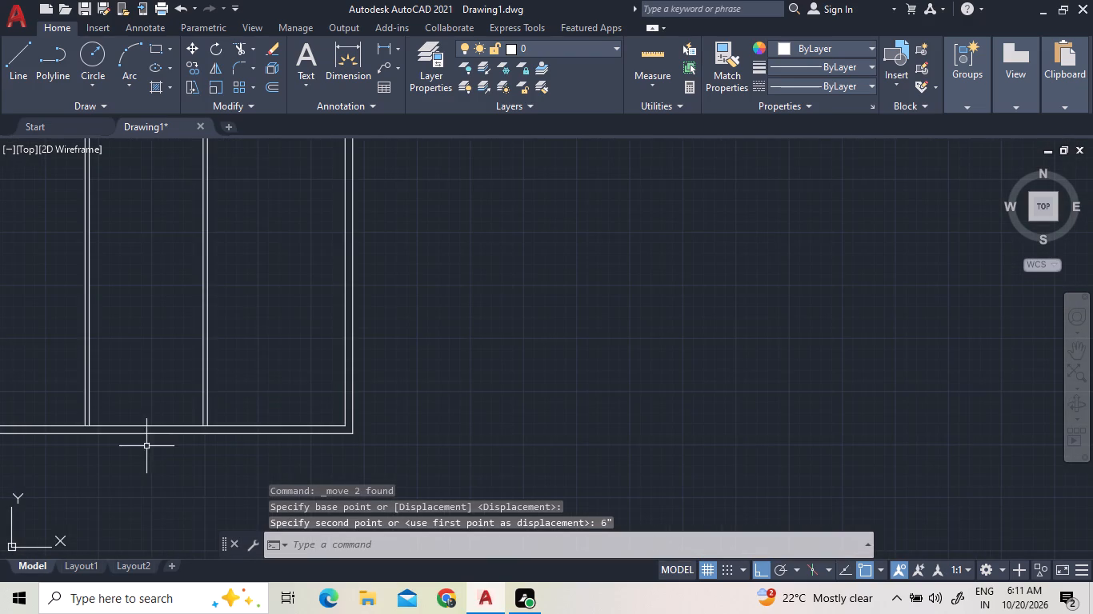
scroll(62, 425, up, 4)
click(264, 385)
click(102, 311)
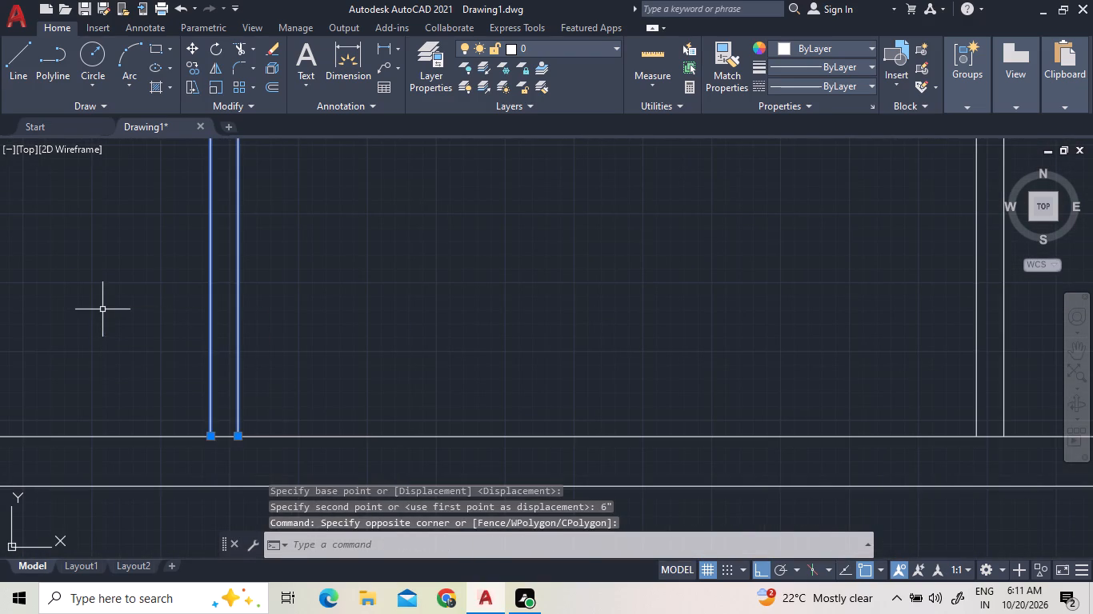
right_click(102, 309)
click(129, 333)
scroll(167, 438, up, 3)
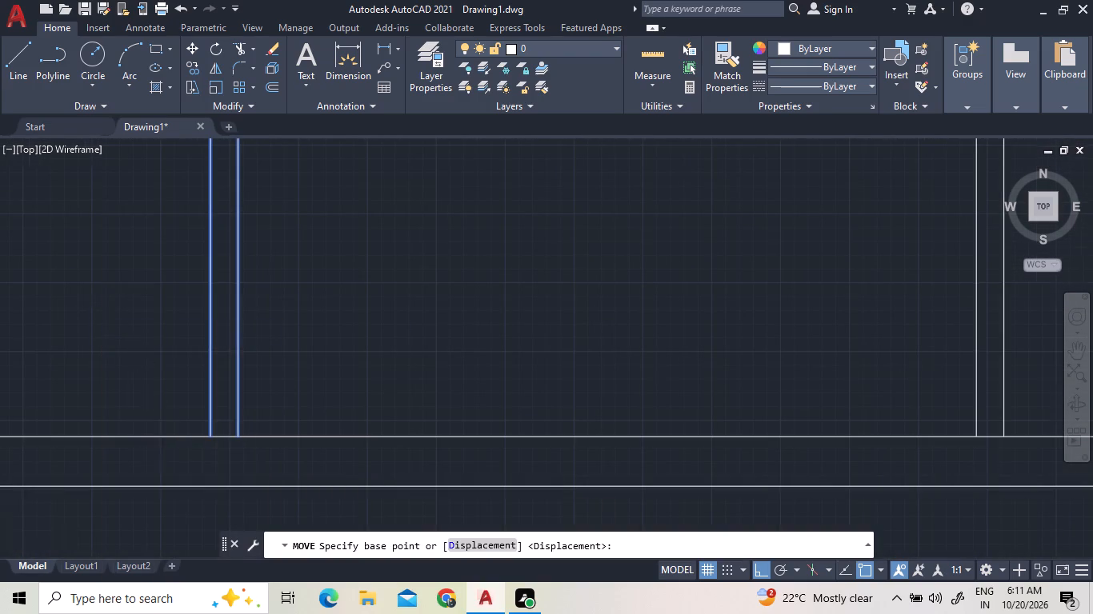
scroll(167, 438, up, 1)
click(459, 436)
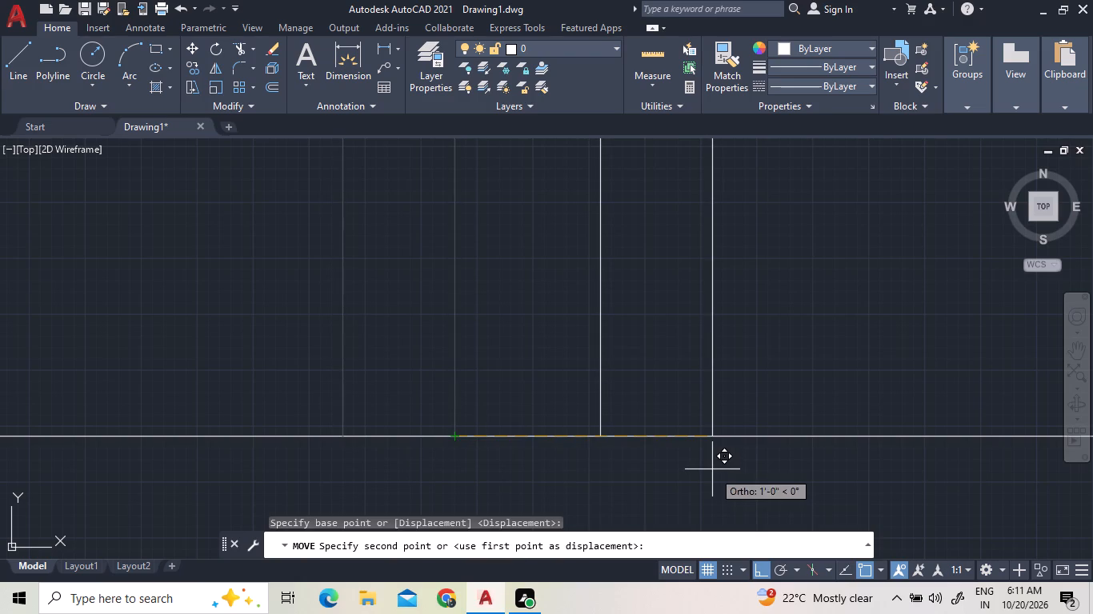
text(6")
key(Return)
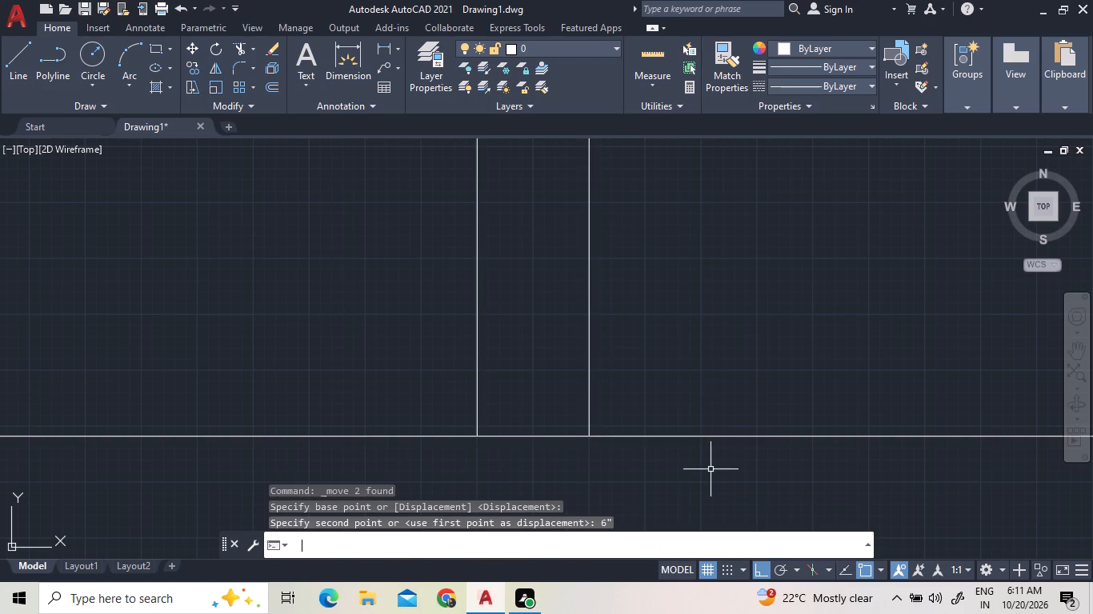
scroll(701, 472, down, 10)
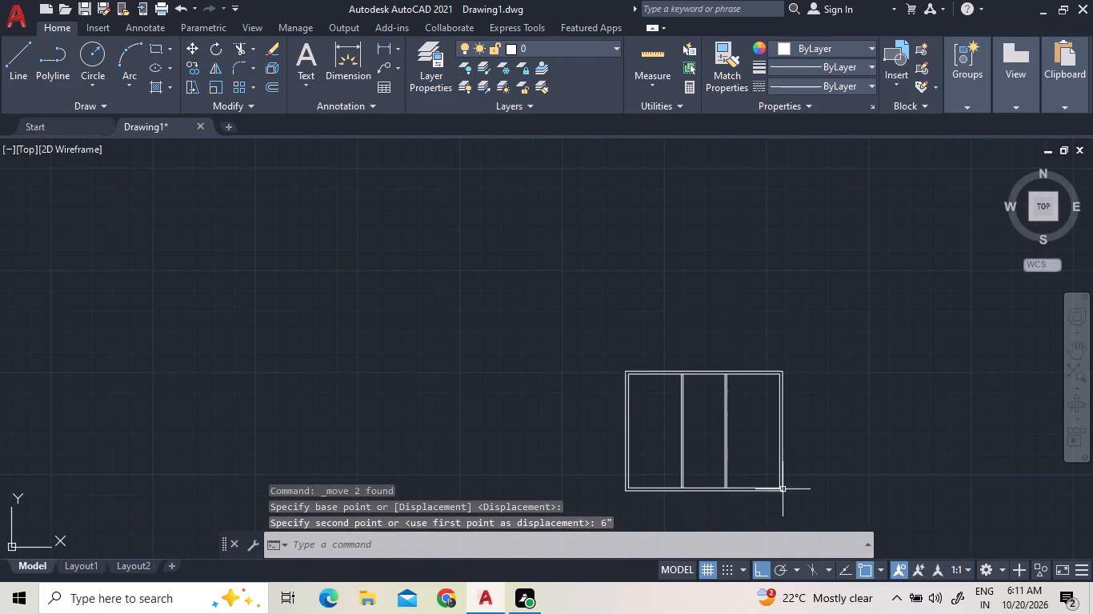
Check the middle room's width and move both lines of the right vertical partition 4" to the left.
scroll(783, 489, up, 3)
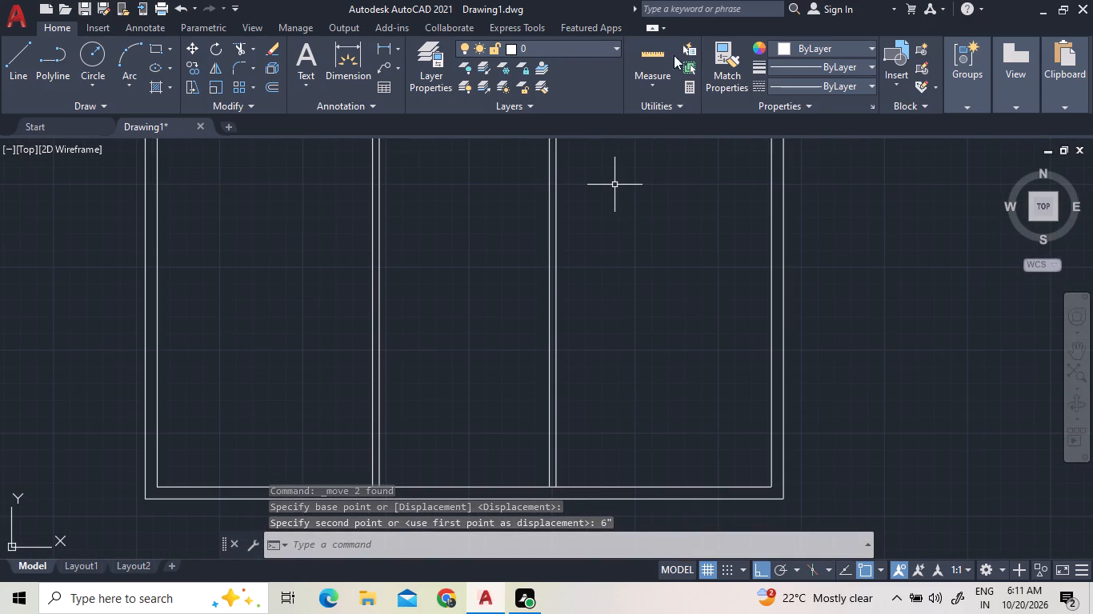
click(661, 56)
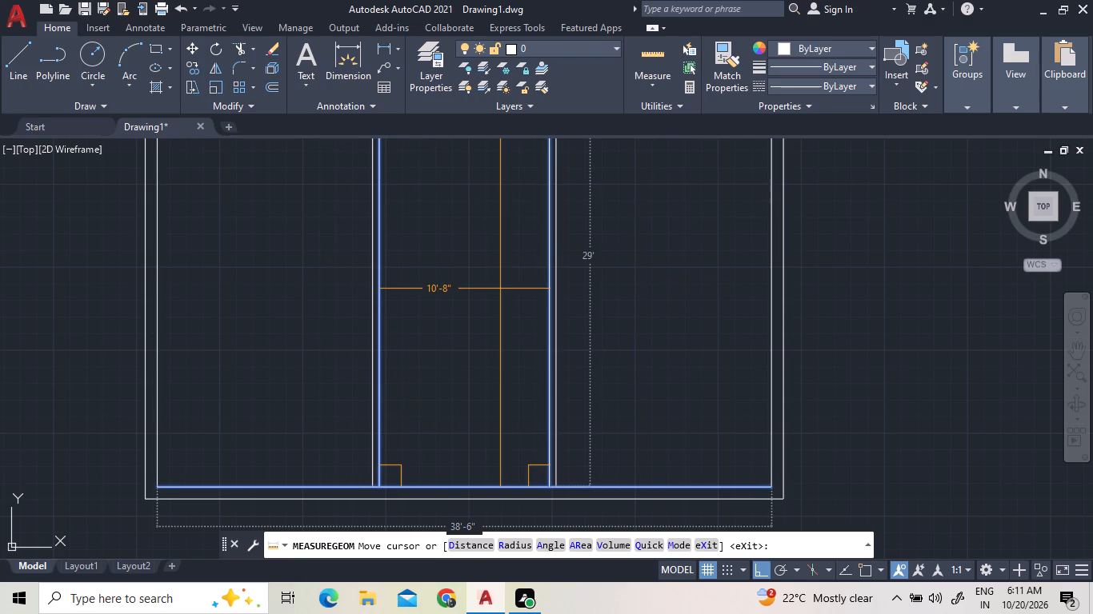
right_click(643, 271)
click(649, 281)
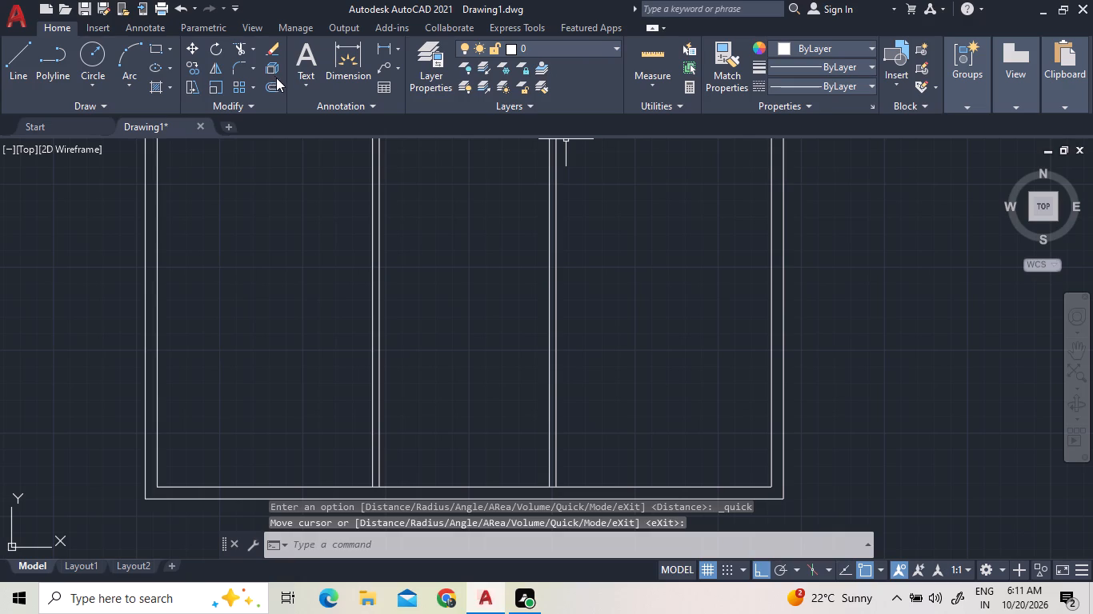
click(610, 413)
click(429, 320)
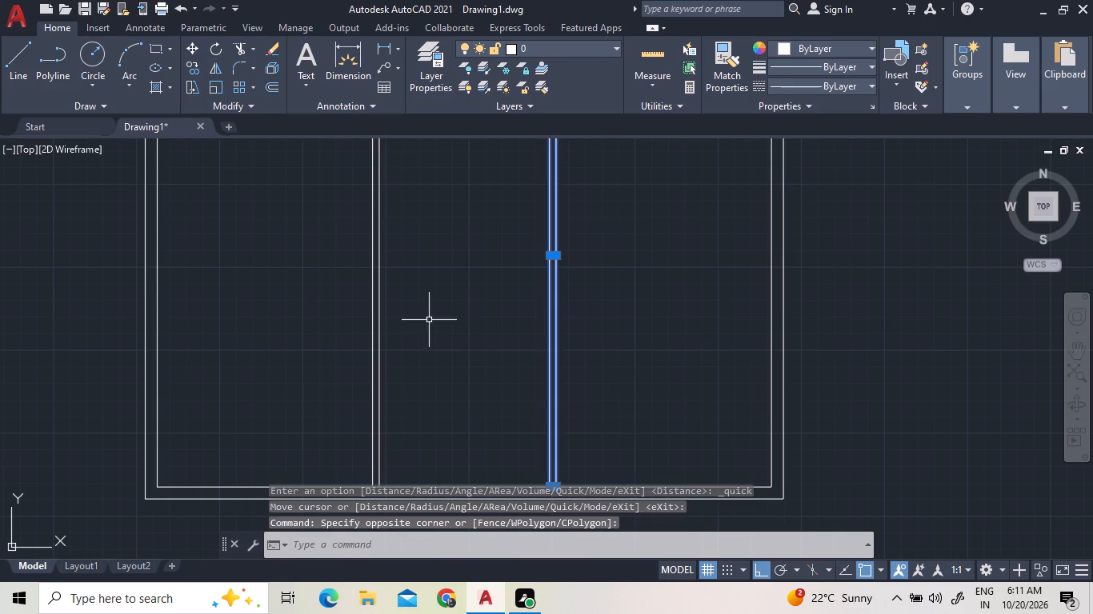
right_click(465, 293)
click(490, 336)
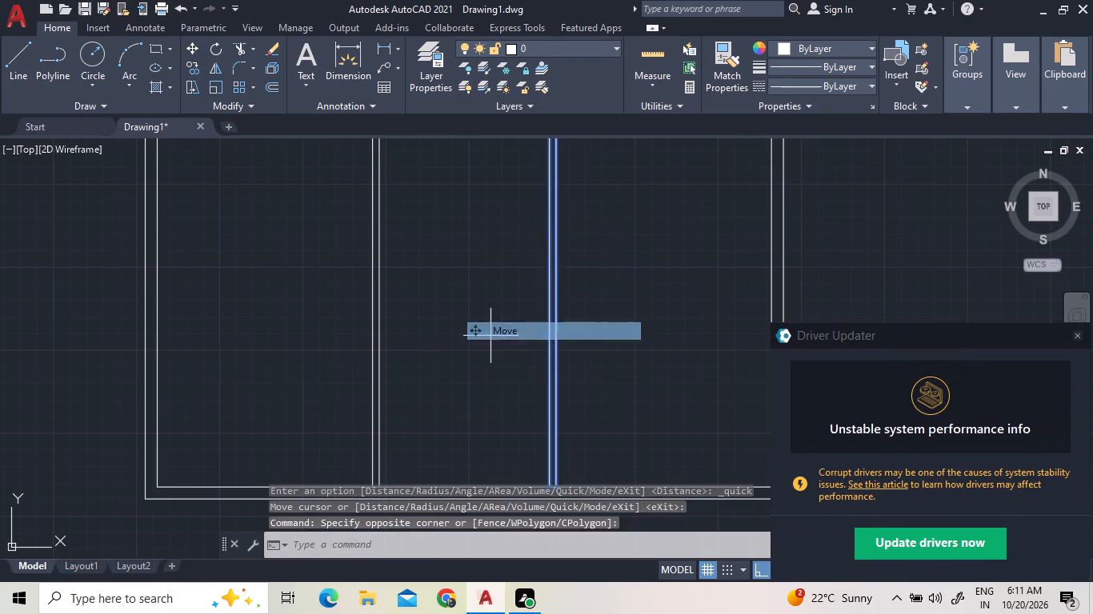
scroll(545, 524, up, 5)
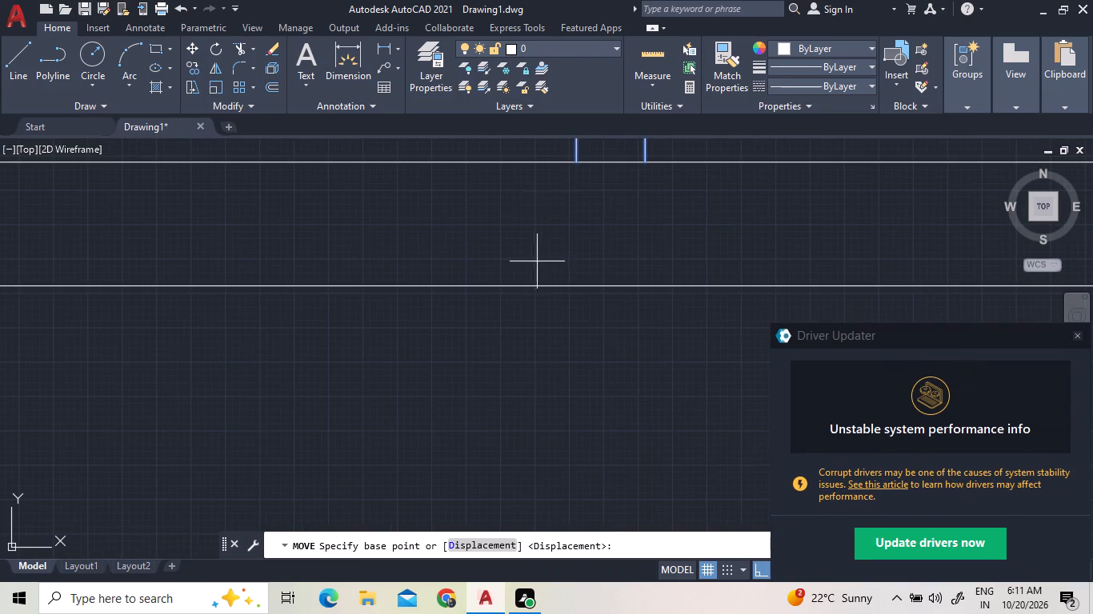
scroll(541, 280, down, 2)
scroll(547, 209, up, 3)
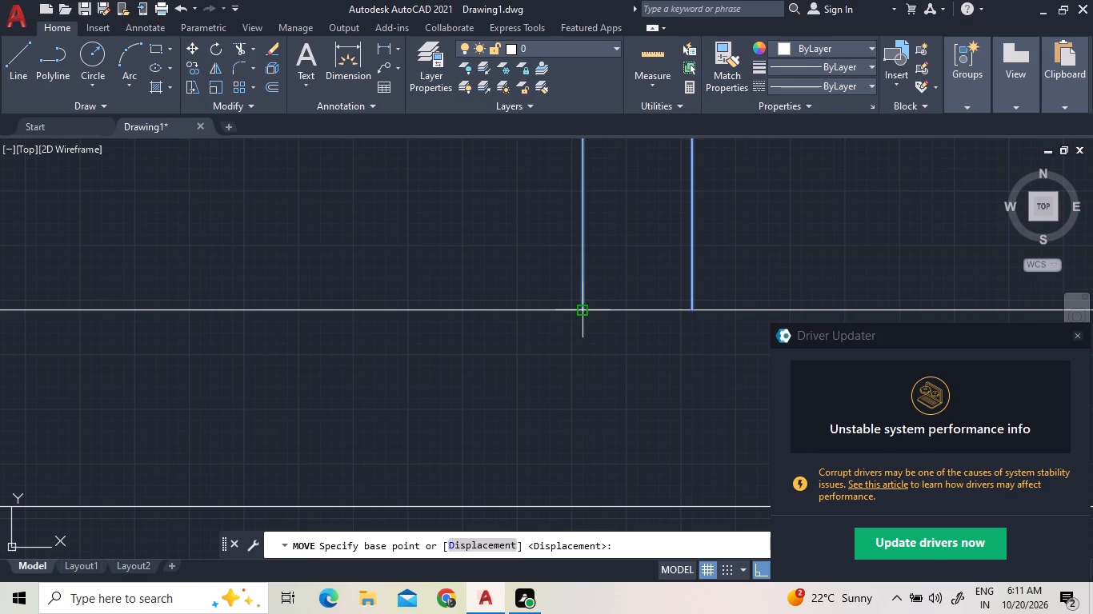
click(581, 311)
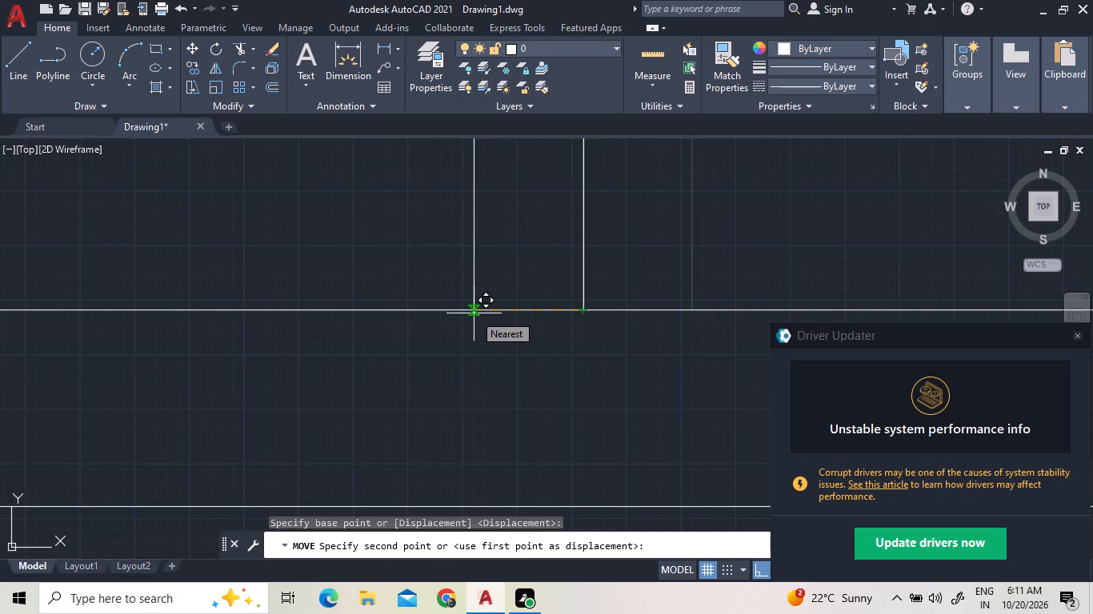
key(4)
key(shift+quotedbl)
key(Return)
Move both lines of the left vertical partition 4" to the right.
scroll(451, 331, down, 3)
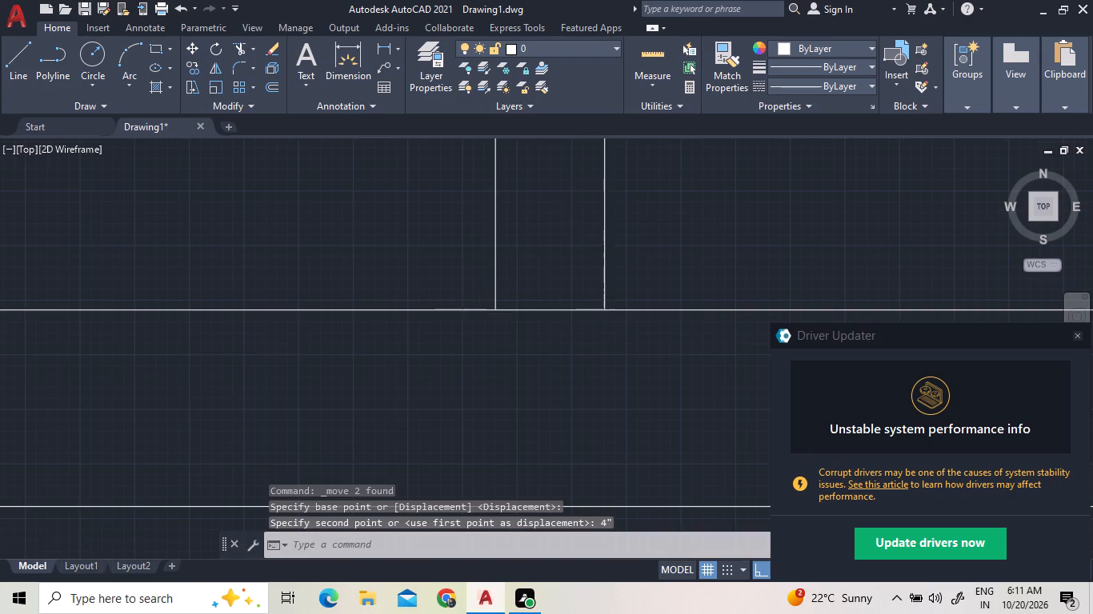
scroll(454, 337, down, 4)
scroll(340, 318, down, 1)
drag(214, 292, 181, 285)
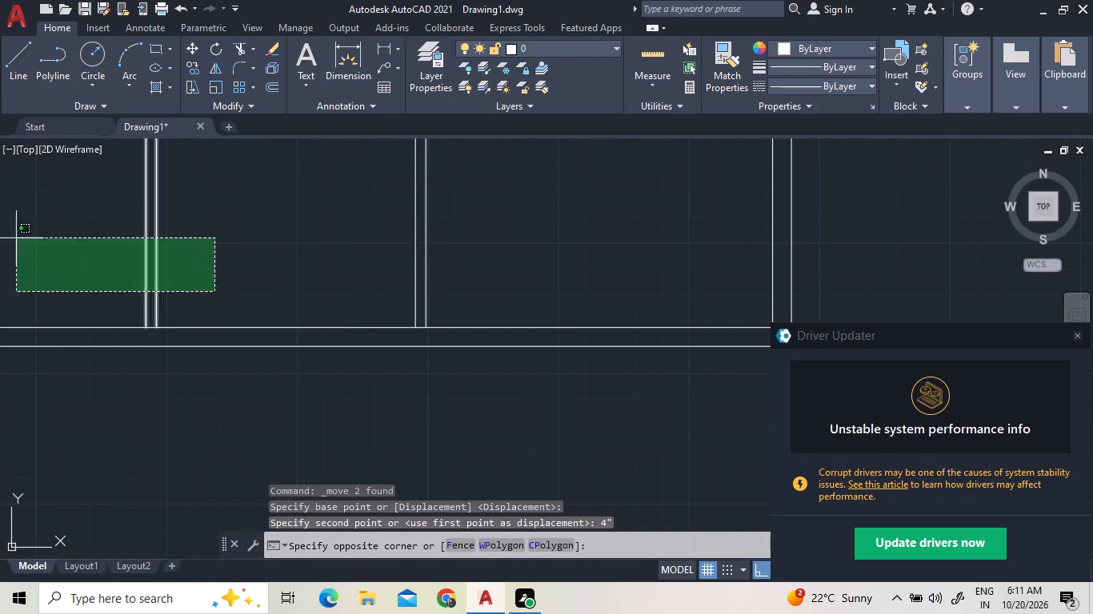
click(16, 238)
right_click(25, 236)
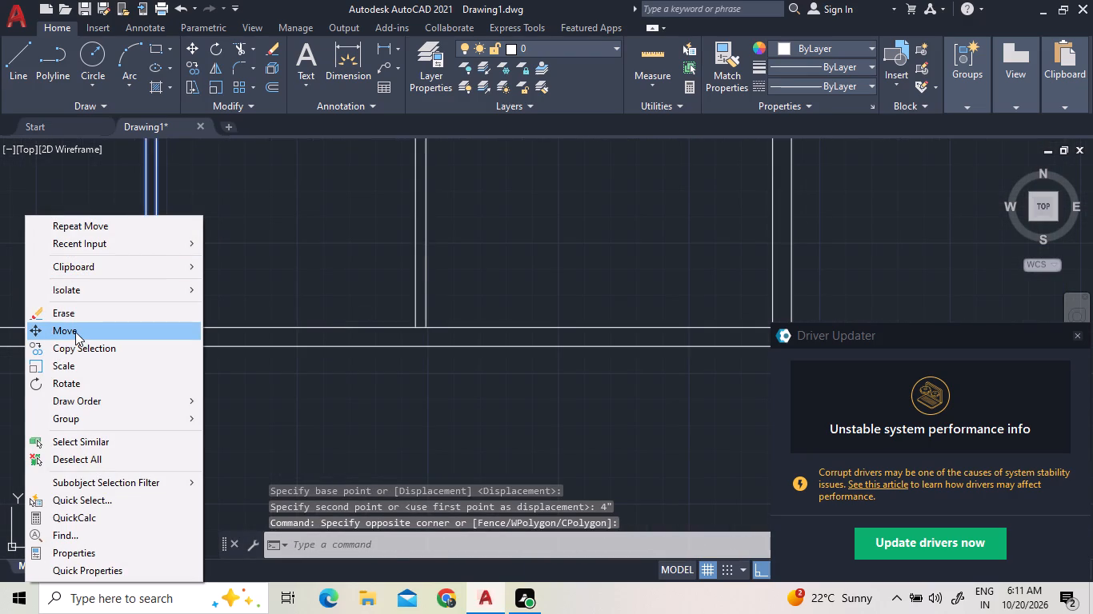
click(75, 332)
scroll(75, 341, up, 4)
click(402, 285)
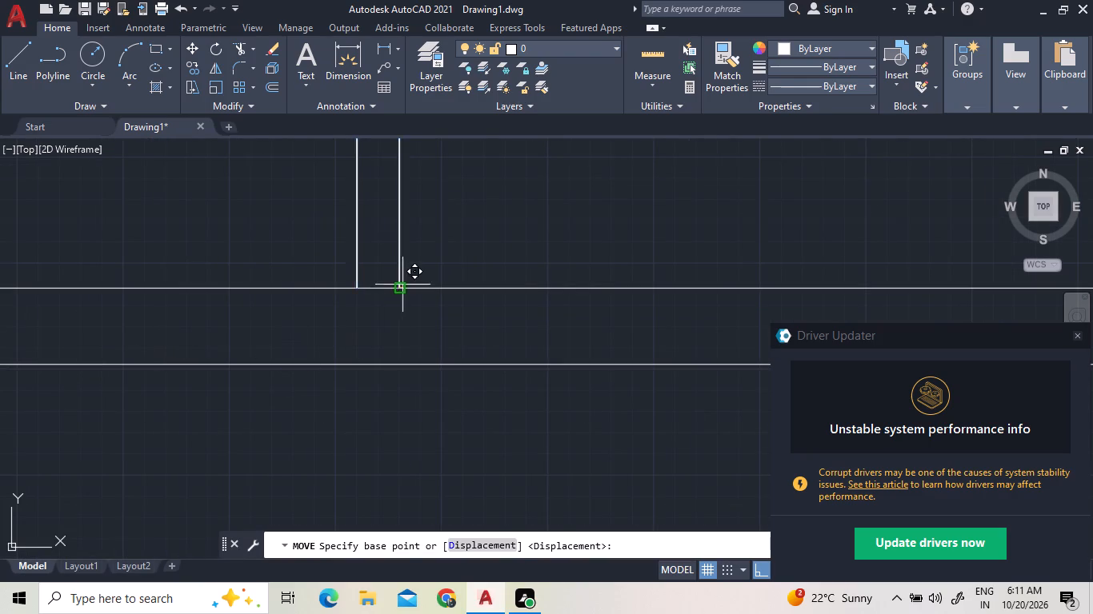
text(4")
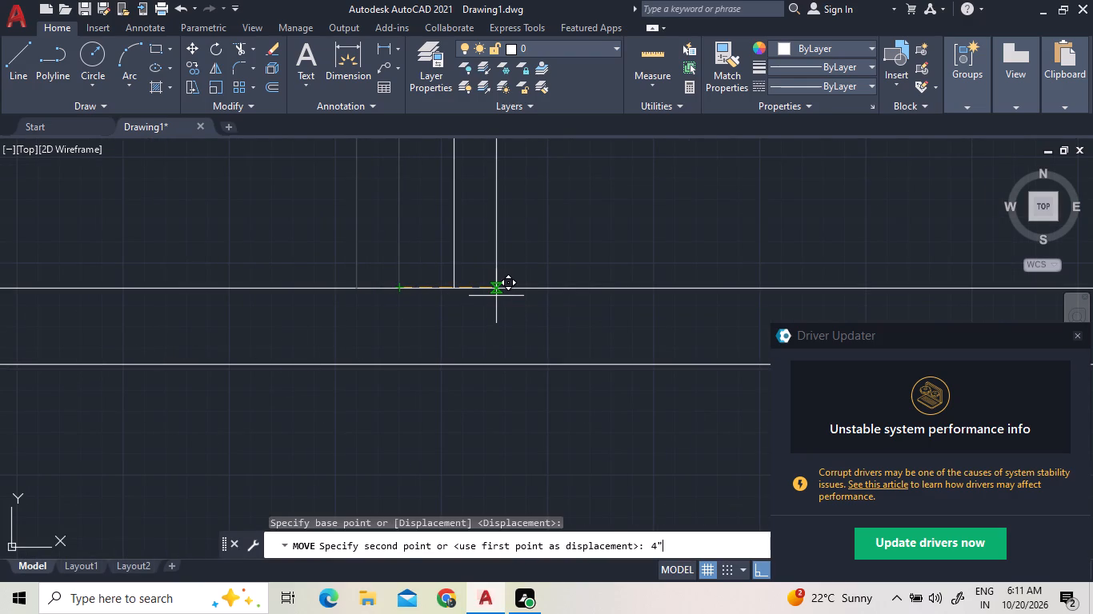
key(Return)
Measure the widths of the middle and right rooms between the partitions and the outer walls.
scroll(450, 297, down, 6)
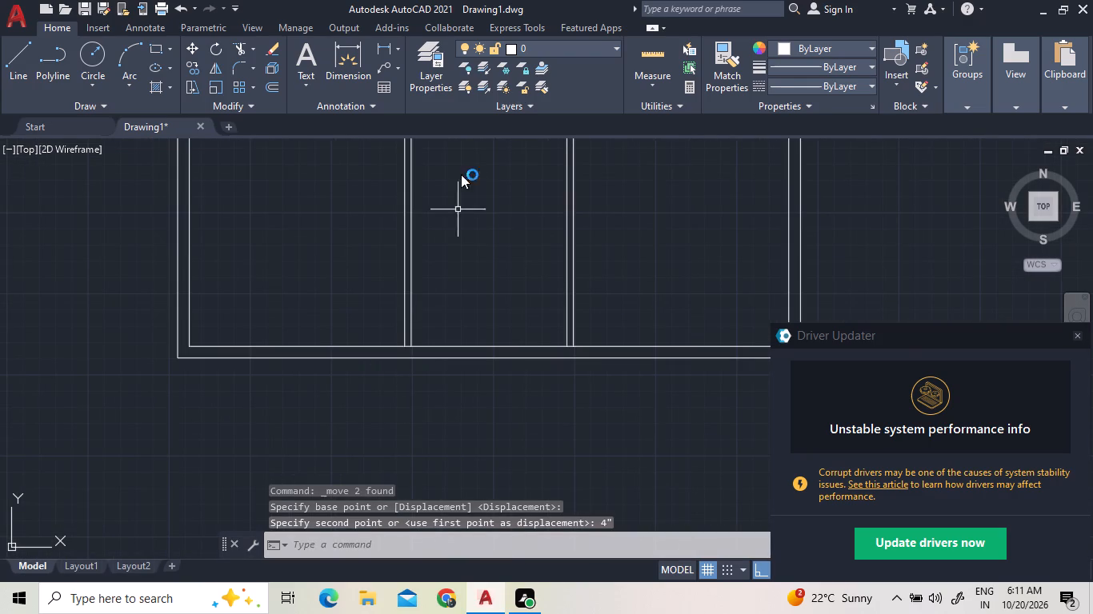
click(651, 52)
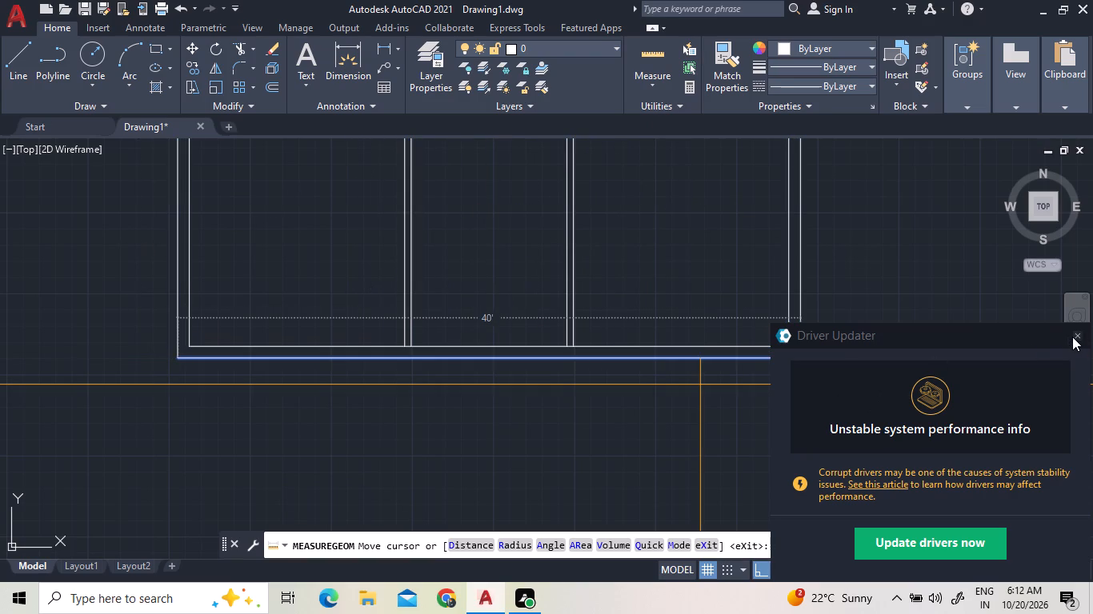
scroll(670, 393, down, 3)
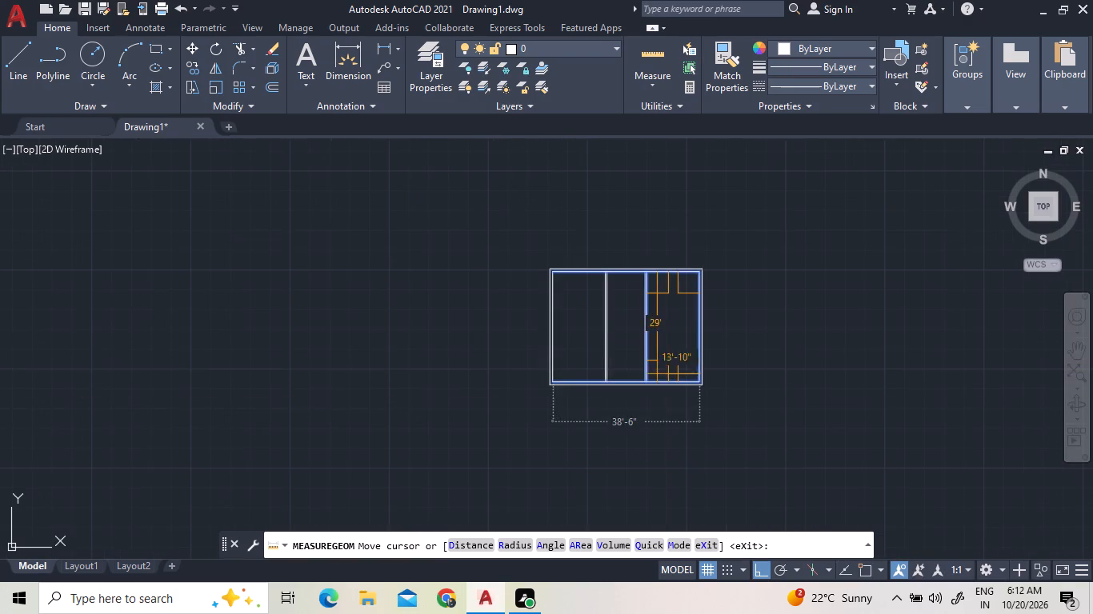
scroll(639, 250, up, 4)
scroll(639, 250, down, 3)
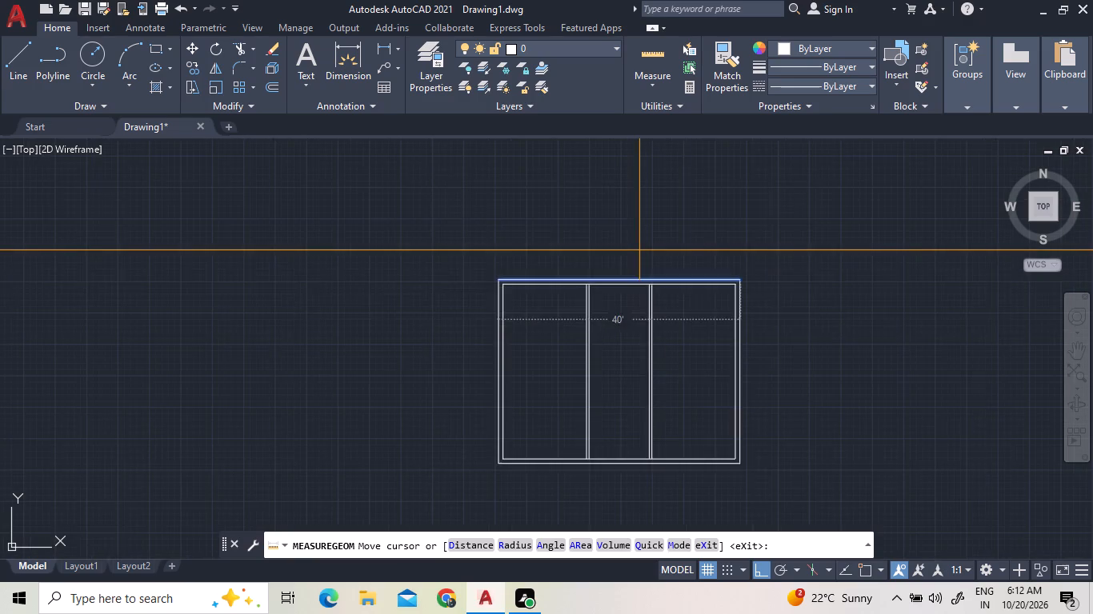
scroll(738, 354, up, 2)
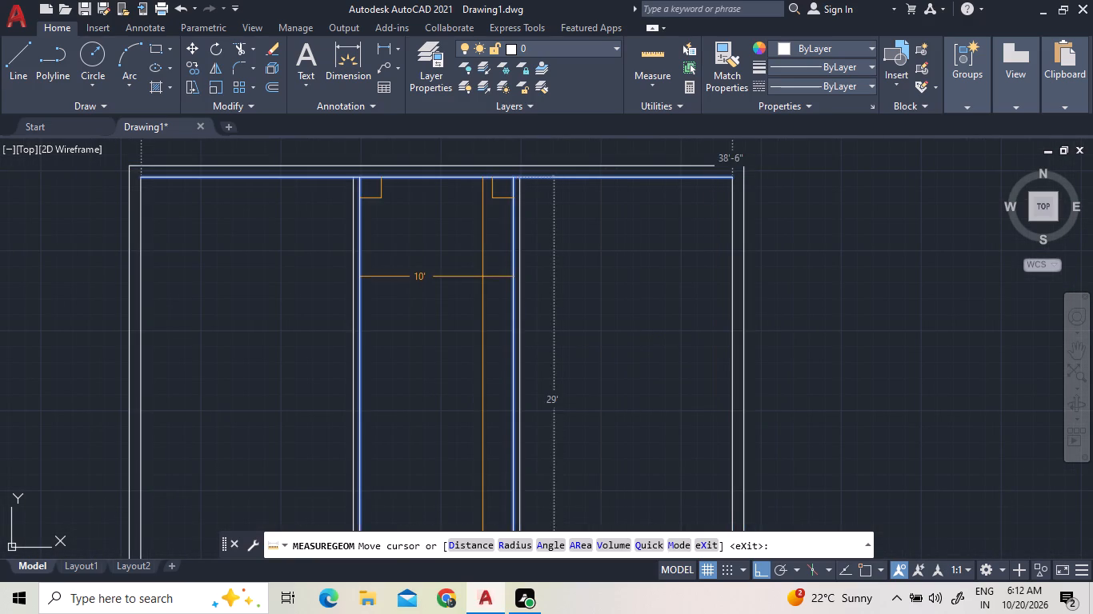
key(Escape)
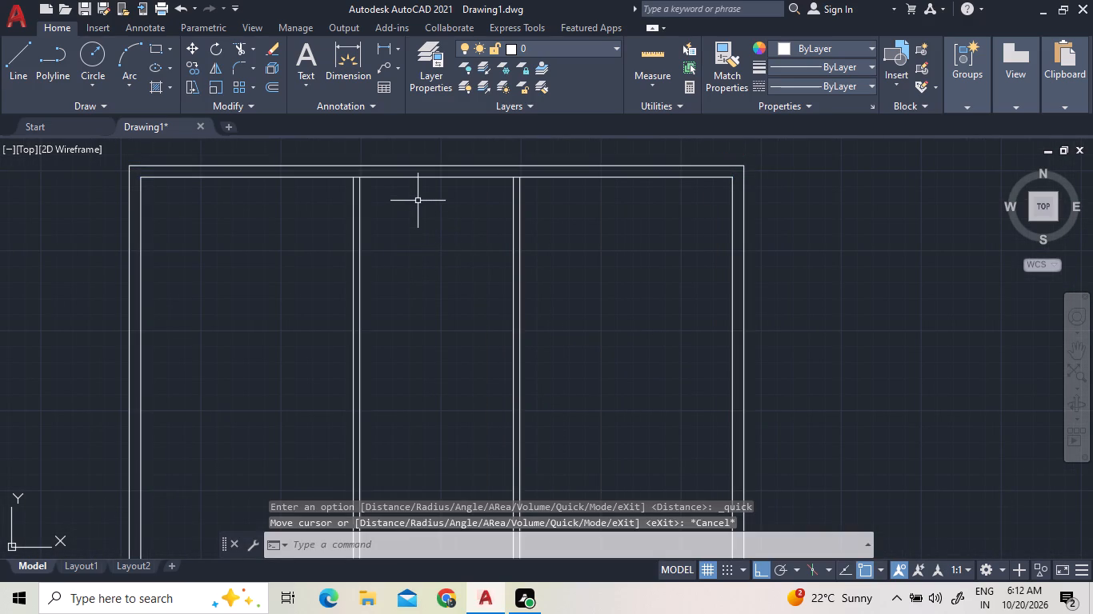
Trim the top wall's inner line between the paired lines of both vertical partitions to open the junctions.
scroll(374, 149, up, 3)
scroll(356, 179, down, 3)
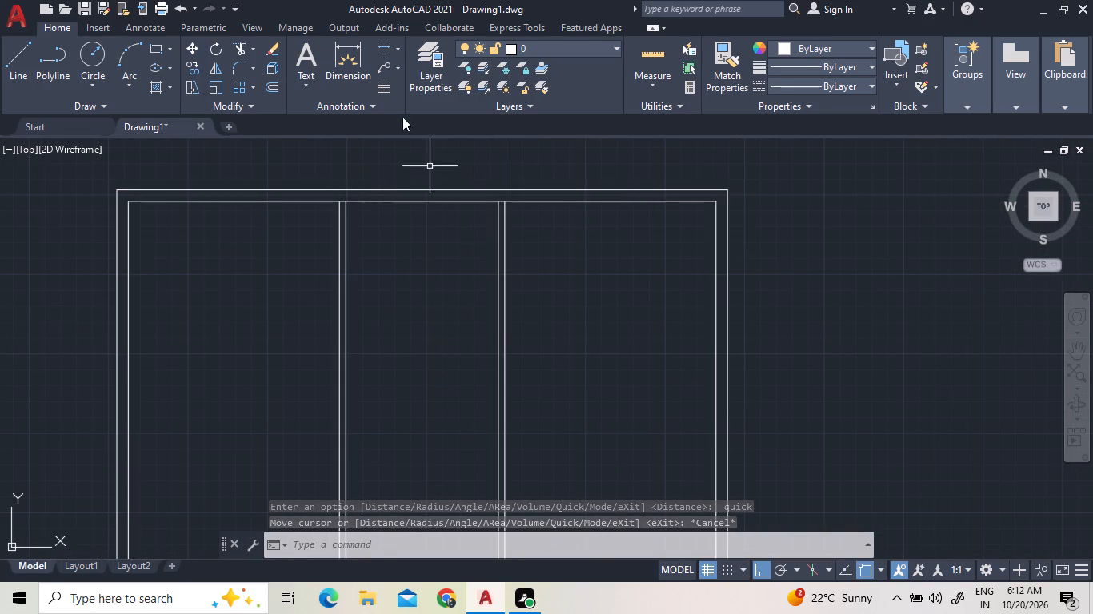
click(236, 51)
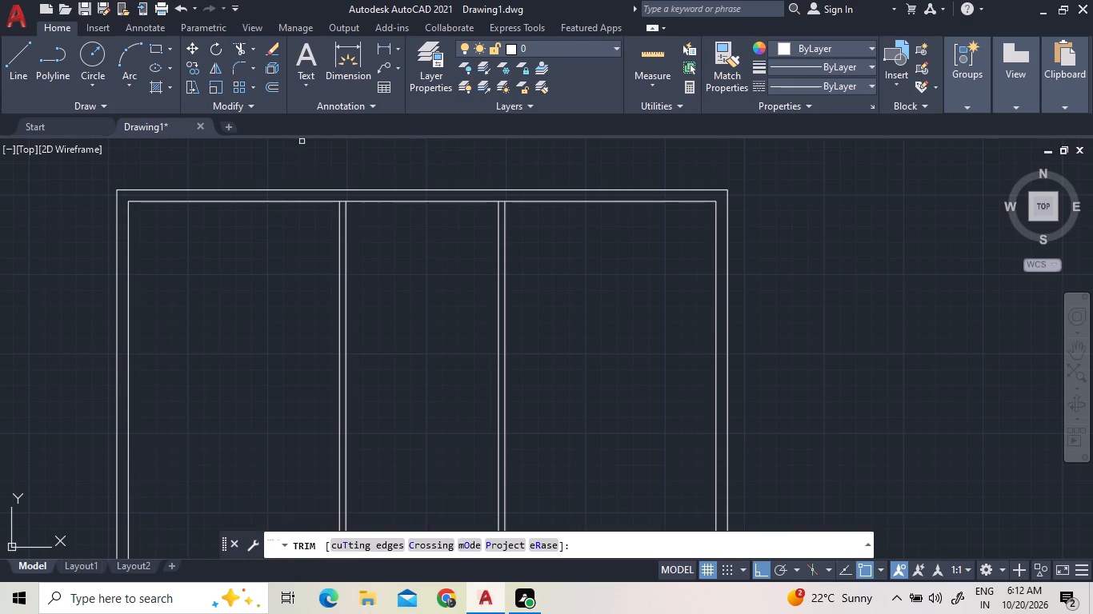
scroll(331, 203, up, 3)
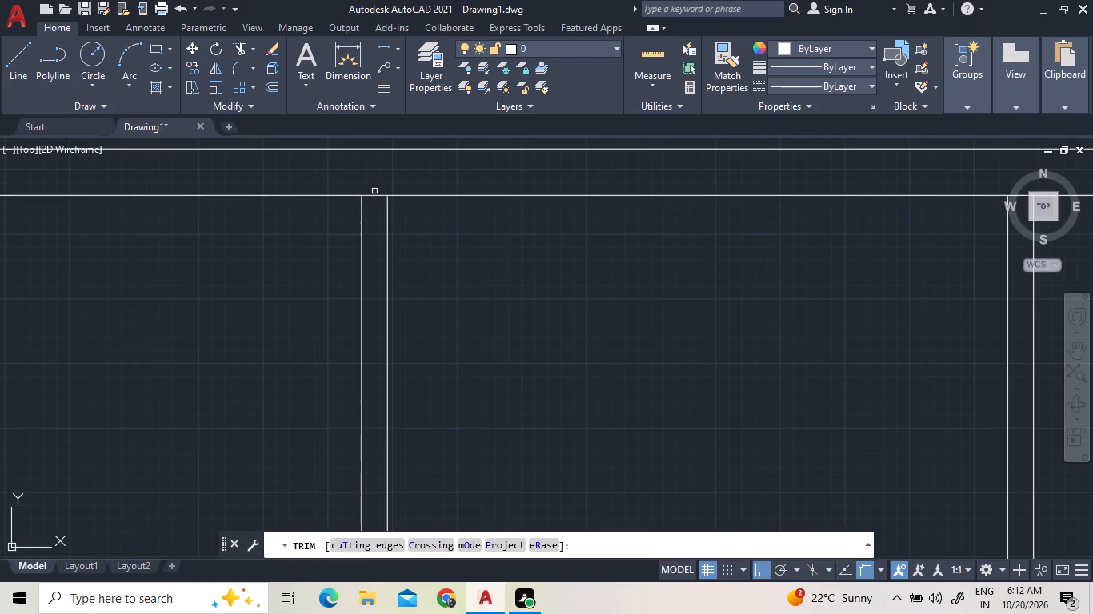
click(377, 193)
scroll(350, 215, down, 3)
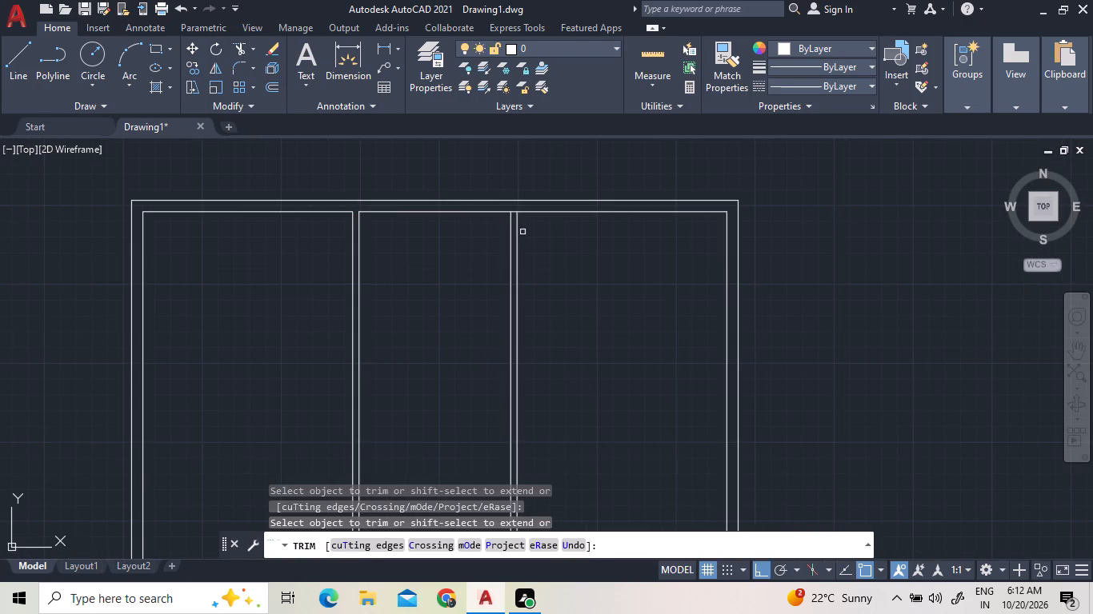
scroll(519, 209, up, 3)
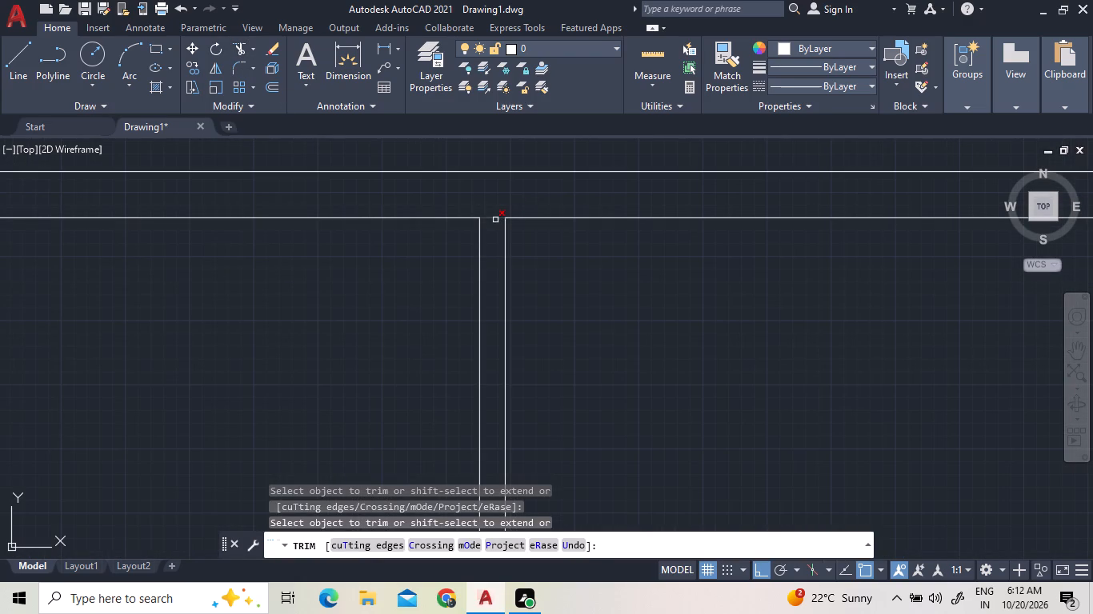
click(495, 220)
Trim the bottom wall's inner line between the paired lines of both vertical partitions to open the junctions.
scroll(564, 220, down, 4)
scroll(578, 518, up, 4)
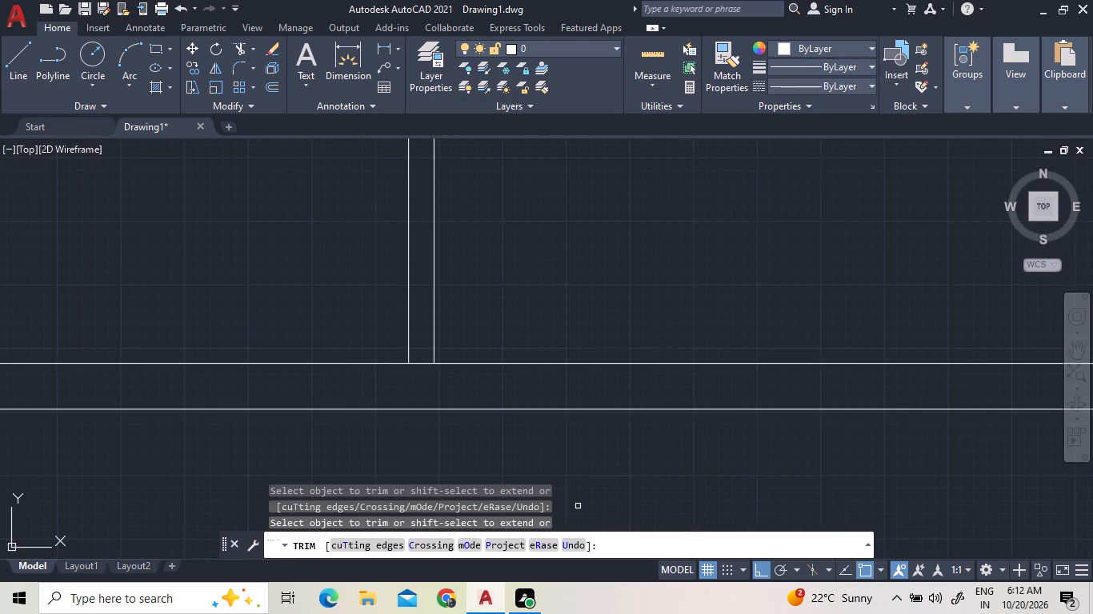
scroll(405, 342, up, 2)
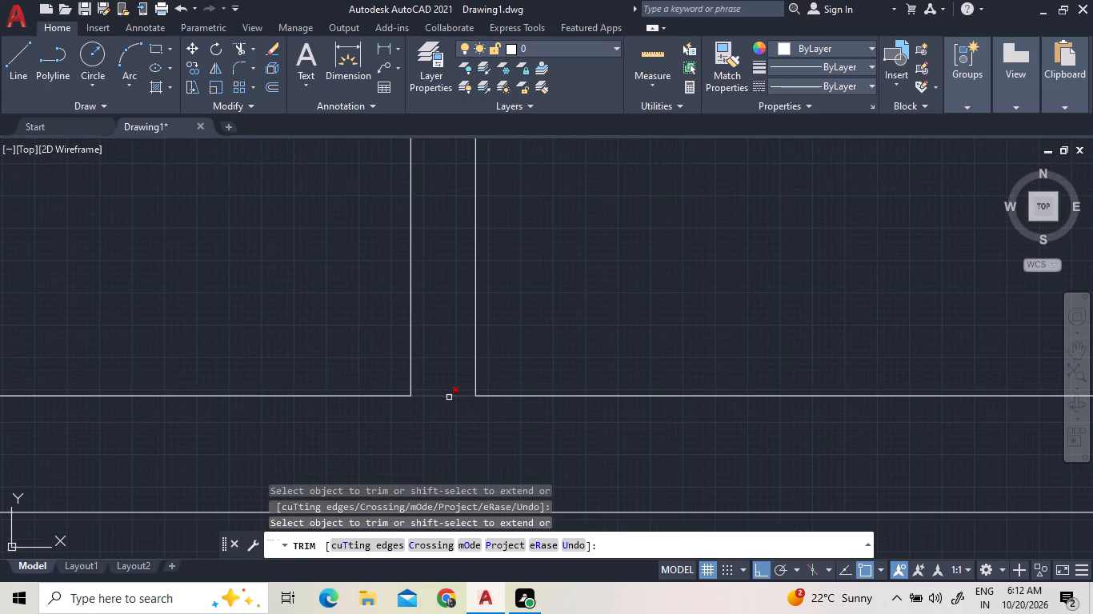
click(449, 397)
scroll(559, 353, down, 4)
scroll(290, 369, up, 4)
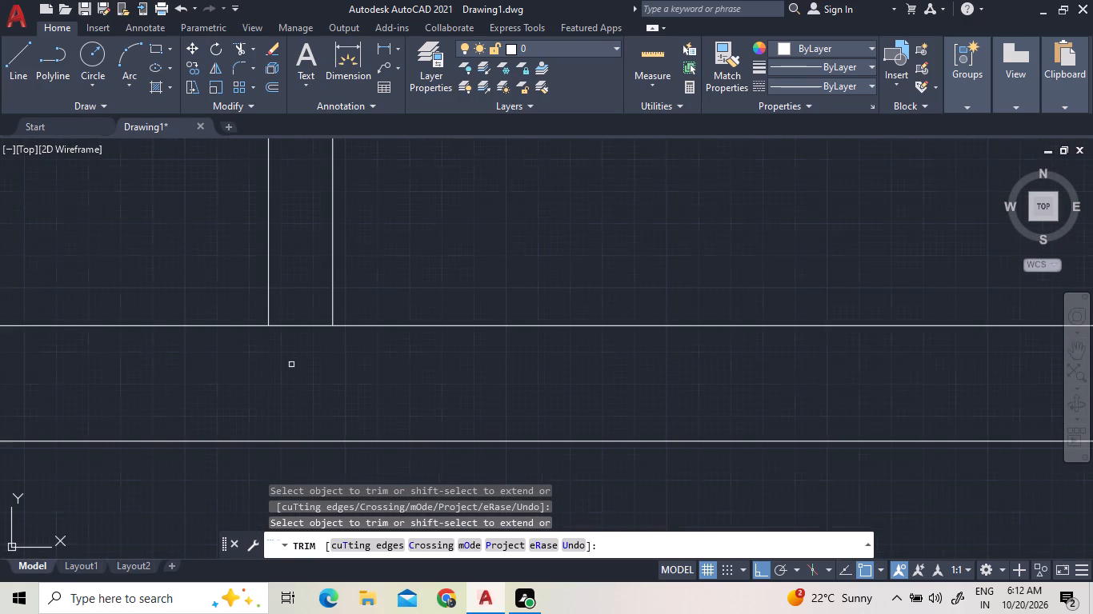
click(306, 325)
scroll(418, 357, down, 5)
scroll(499, 403, down, 1)
scroll(625, 323, down, 3)
scroll(692, 267, up, 3)
right_click(692, 267)
click(705, 281)
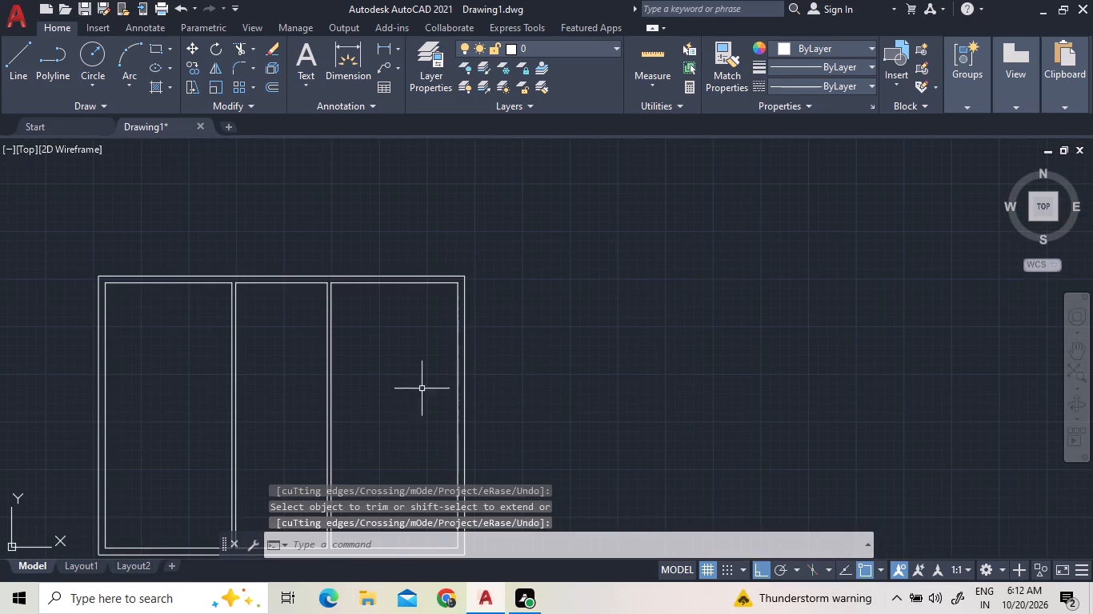
Measure the left room's width, length and enclosed area.
scroll(422, 389, down, 2)
scroll(408, 475, up, 2)
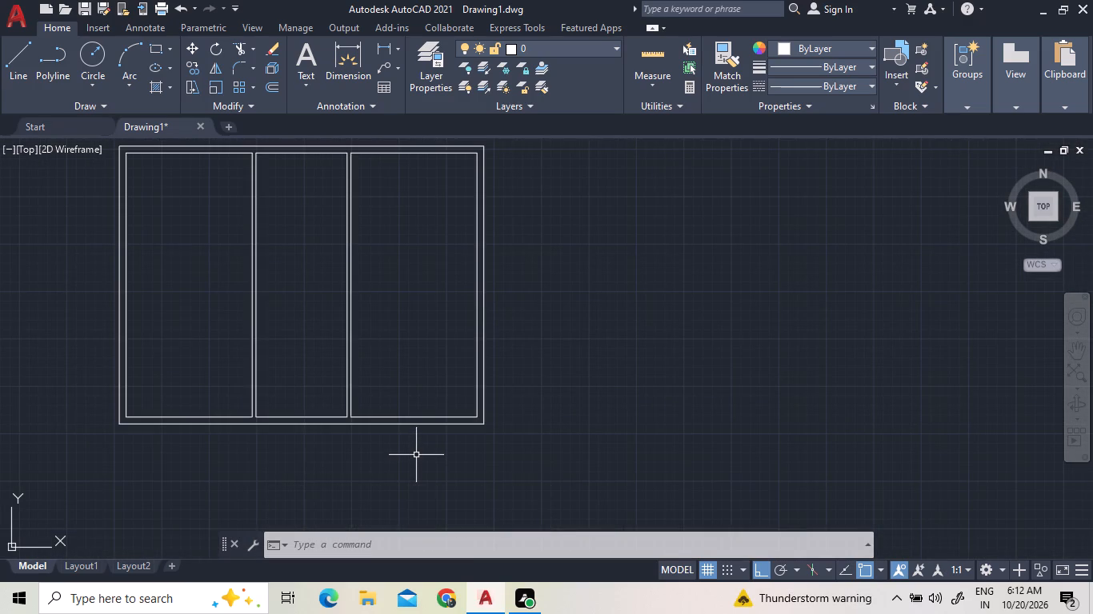
click(647, 52)
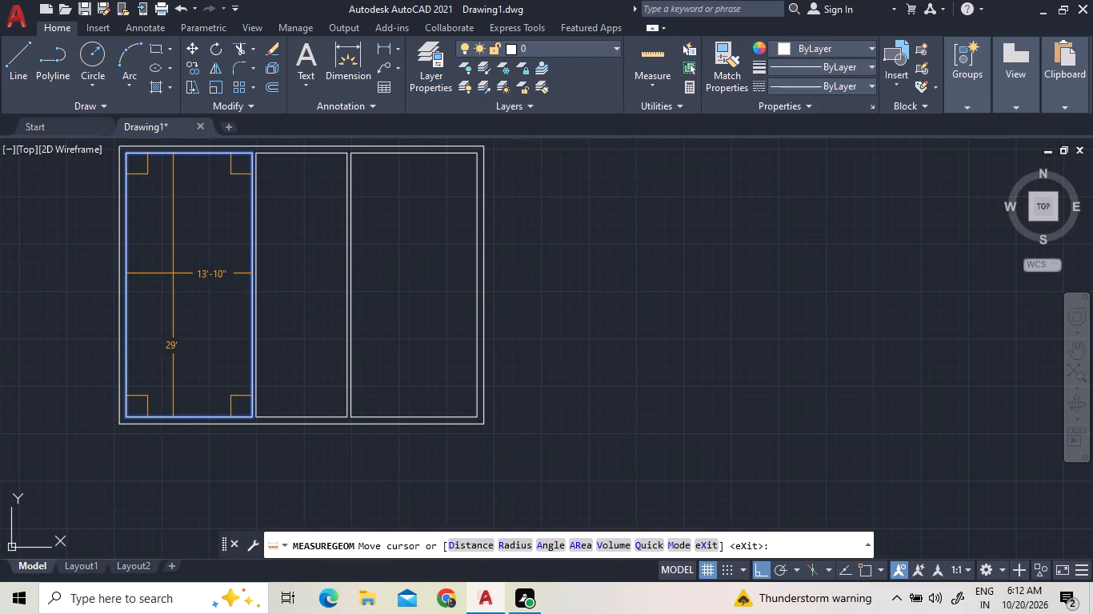
click(217, 317)
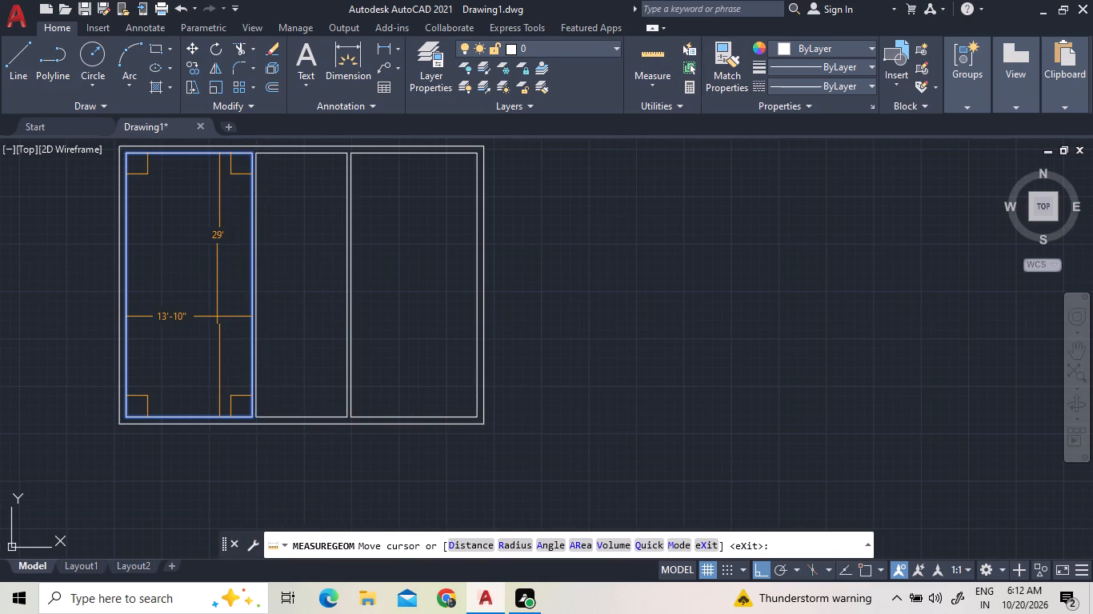
right_click(216, 315)
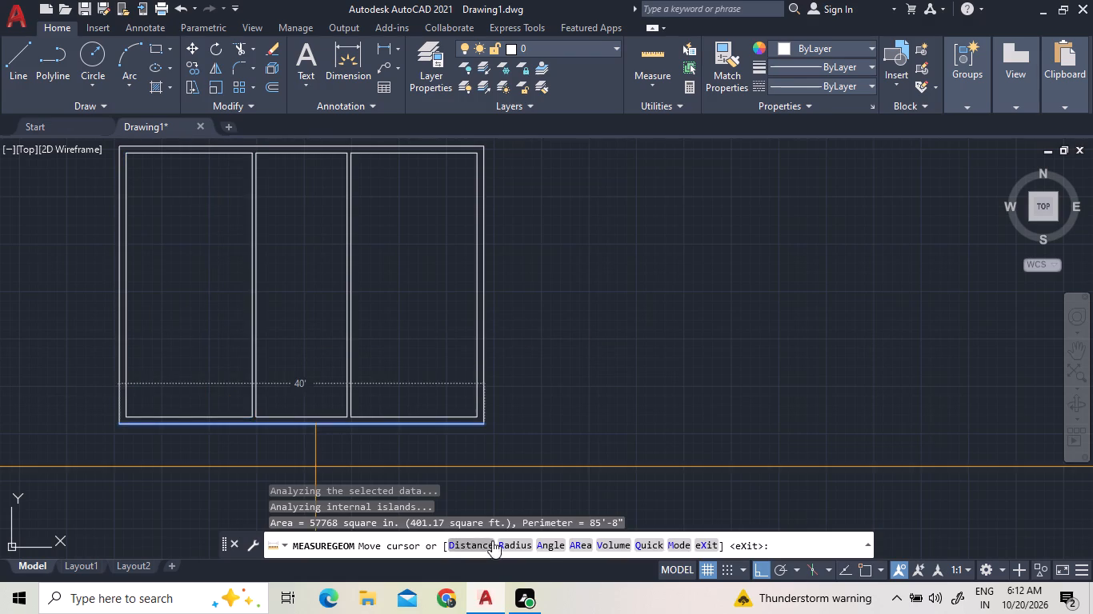
Calculate half of the left room's 29' length (29/2) with QuickCalc and apply the value.
right_click(222, 320)
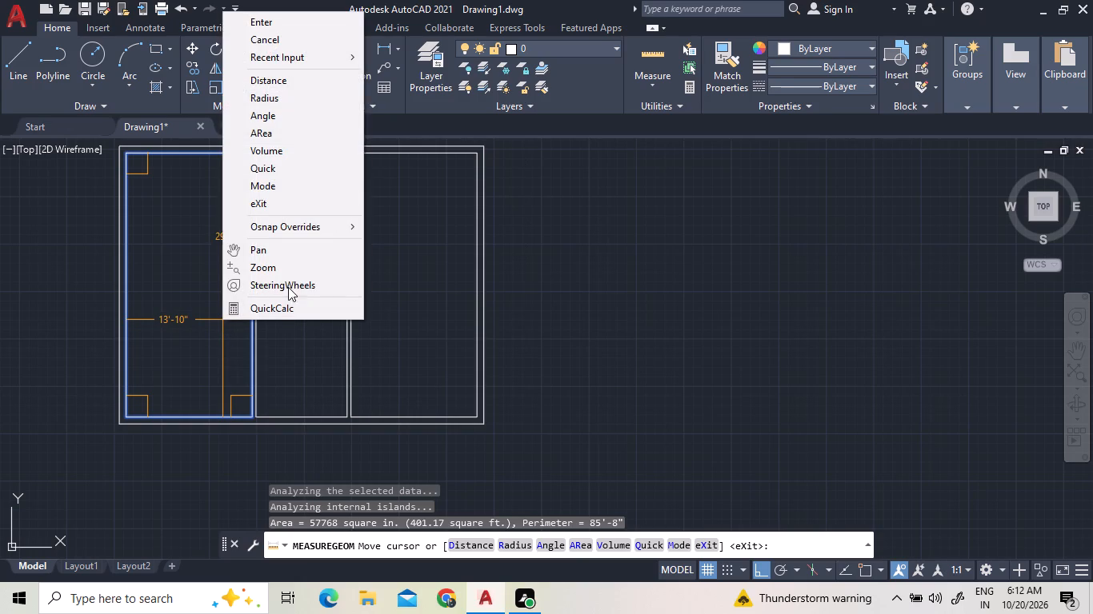
click(297, 305)
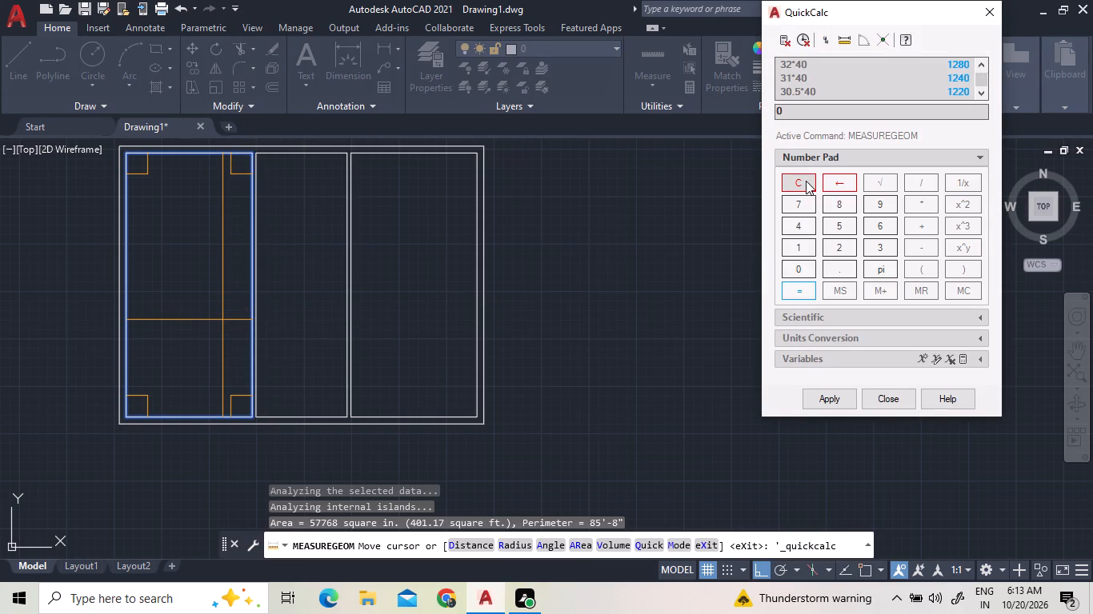
triple_click(806, 181)
click(843, 248)
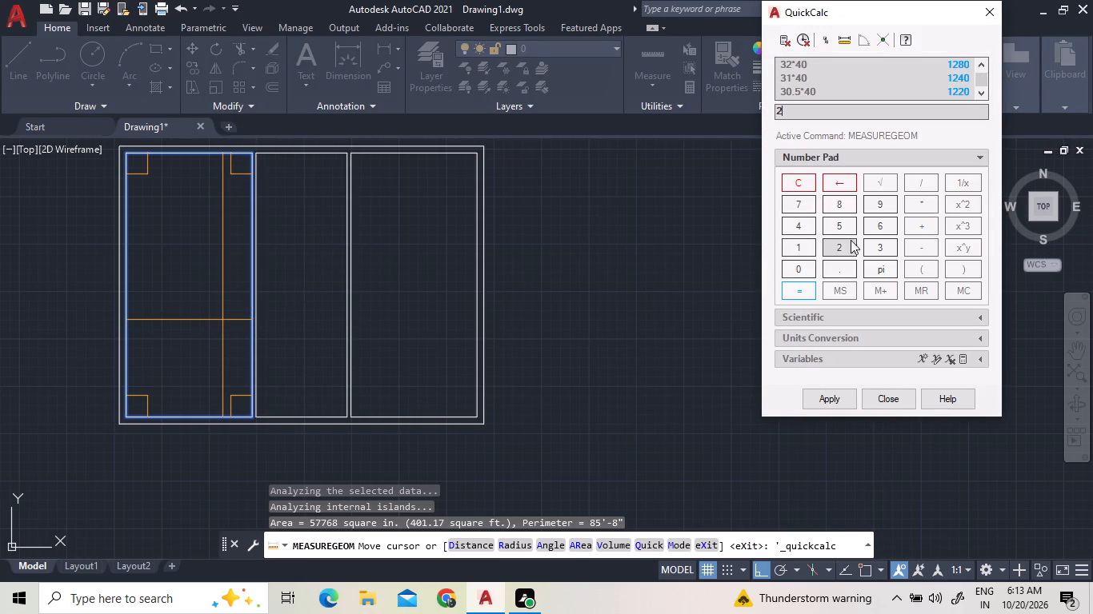
click(874, 211)
click(919, 186)
click(832, 265)
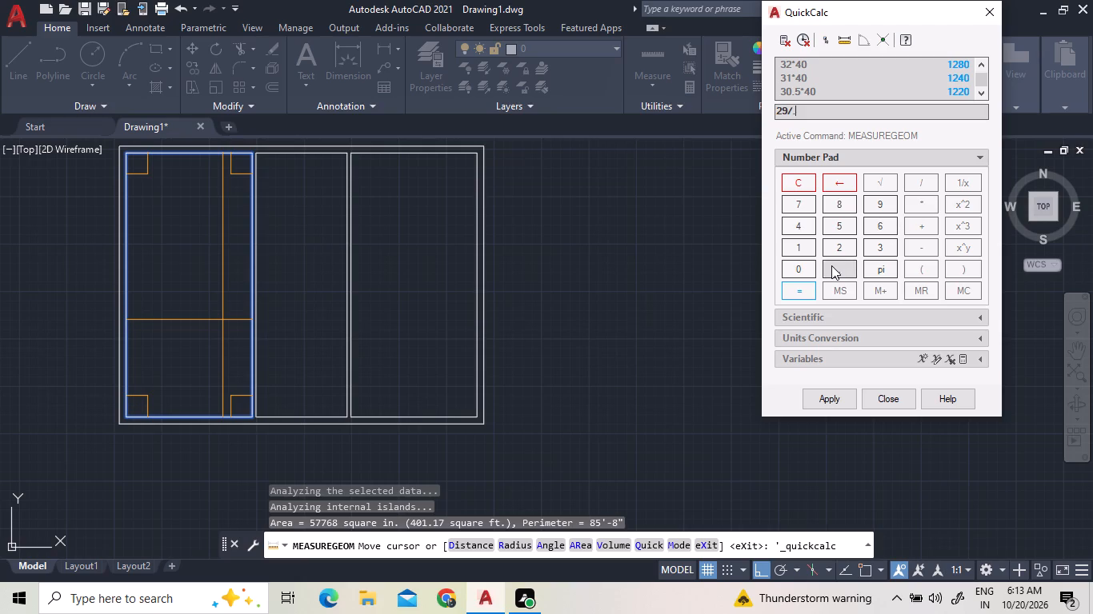
click(839, 249)
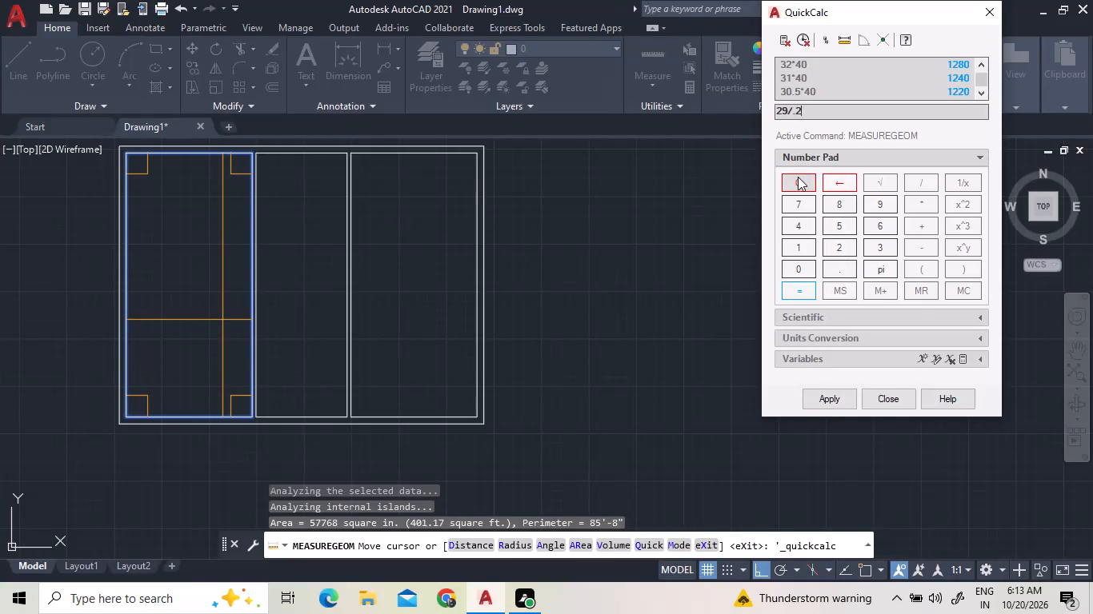
click(798, 177)
click(830, 245)
click(877, 205)
click(918, 185)
click(850, 249)
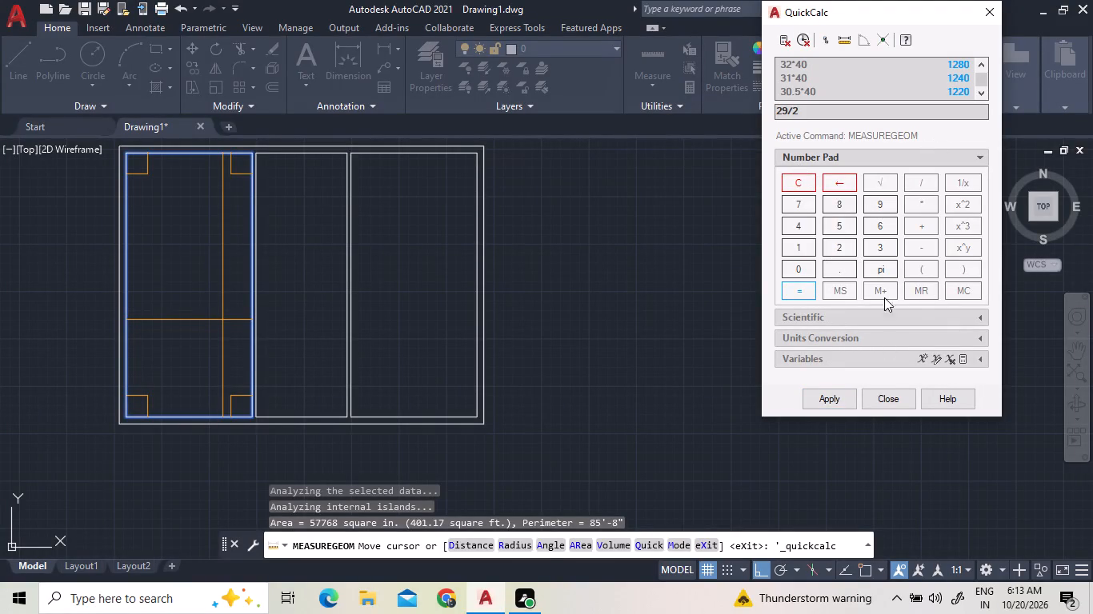
click(843, 400)
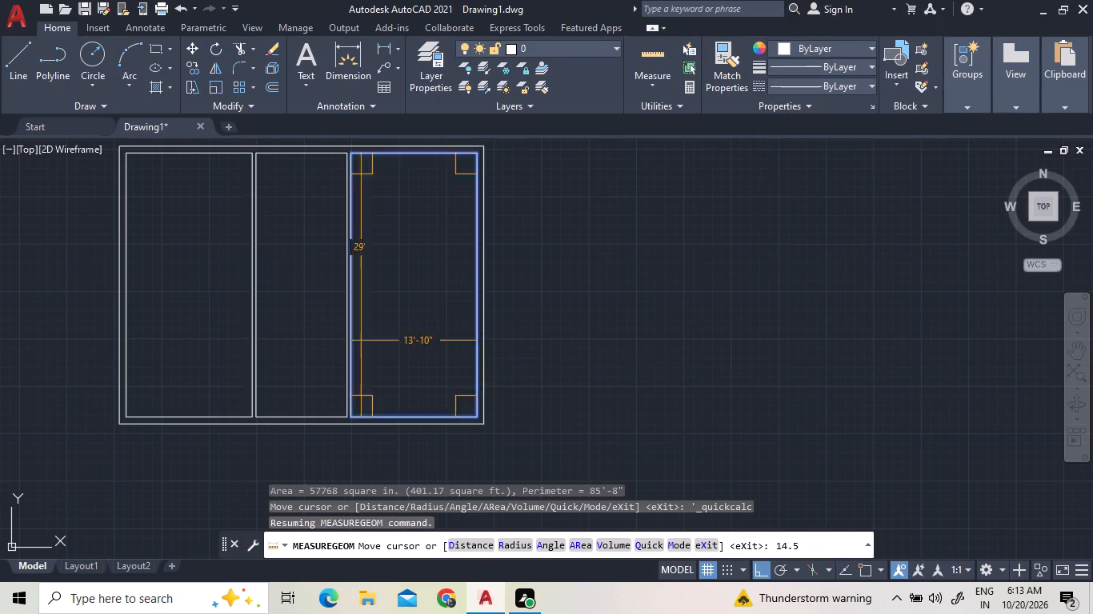
Offset the left room's top and bottom inner wall lines 14' into the room.
click(276, 85)
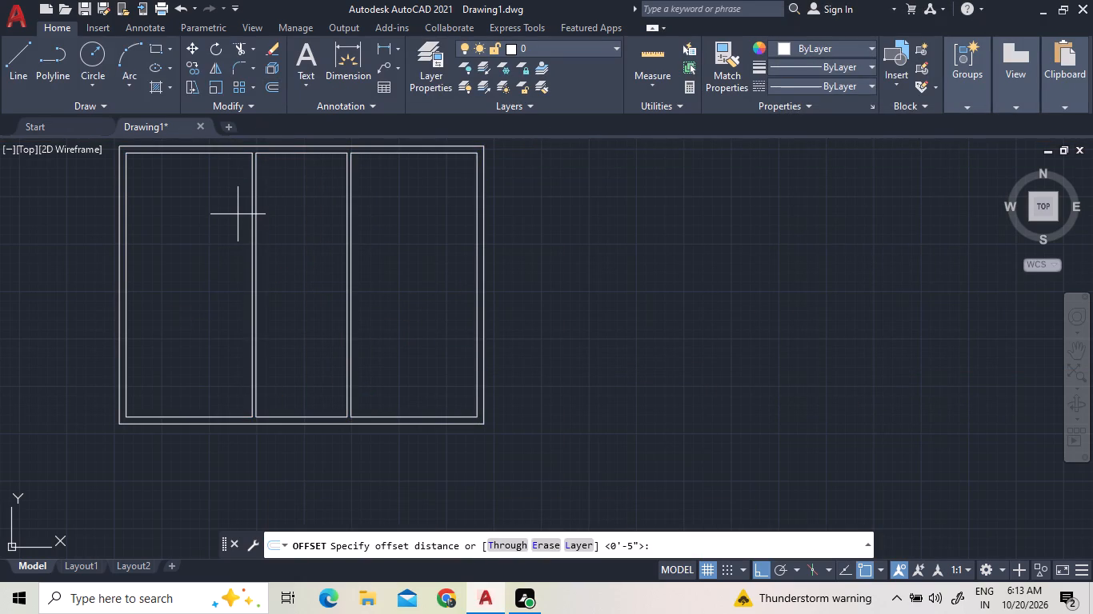
text(14')
key(Return)
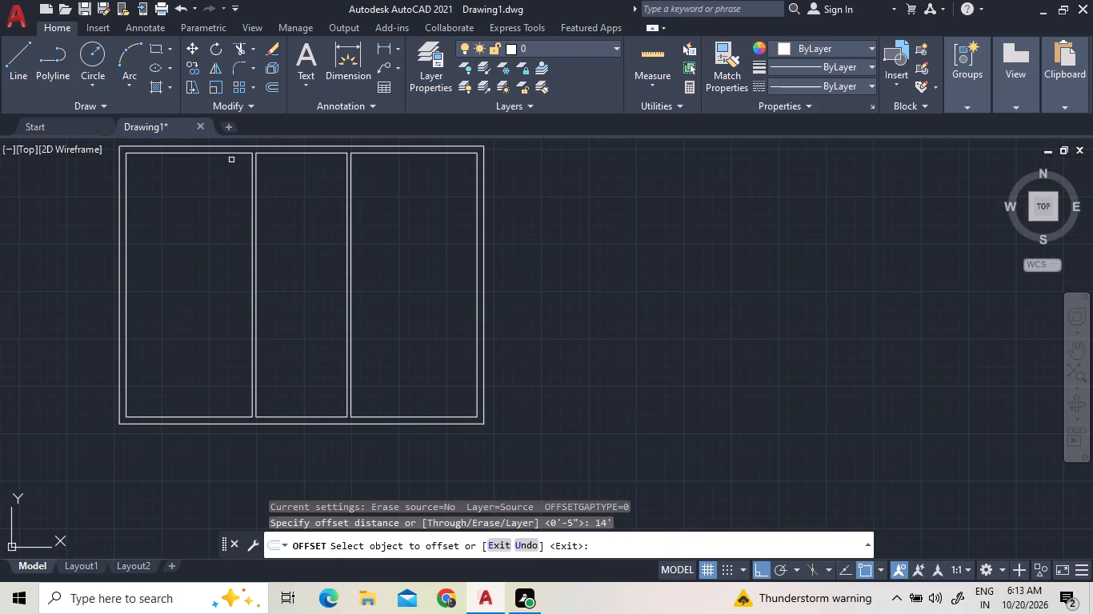
click(231, 153)
click(228, 225)
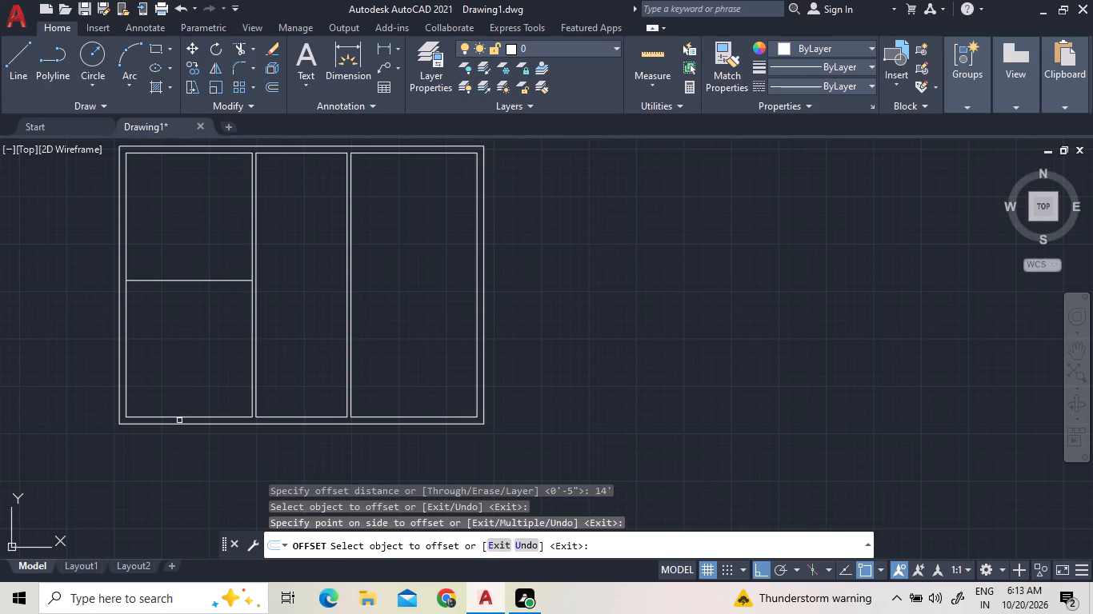
click(180, 417)
click(200, 321)
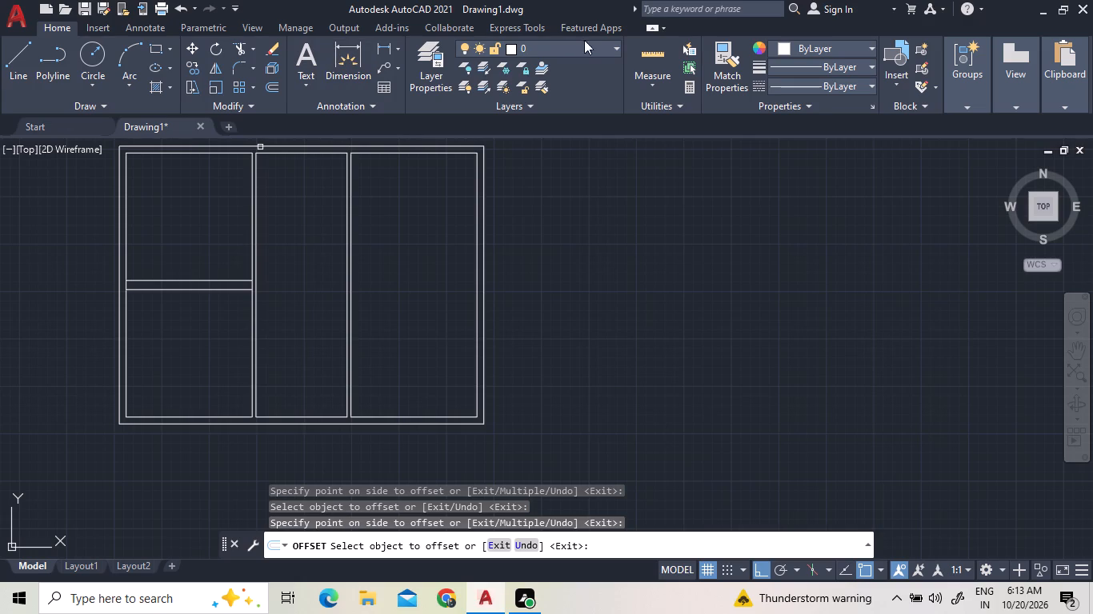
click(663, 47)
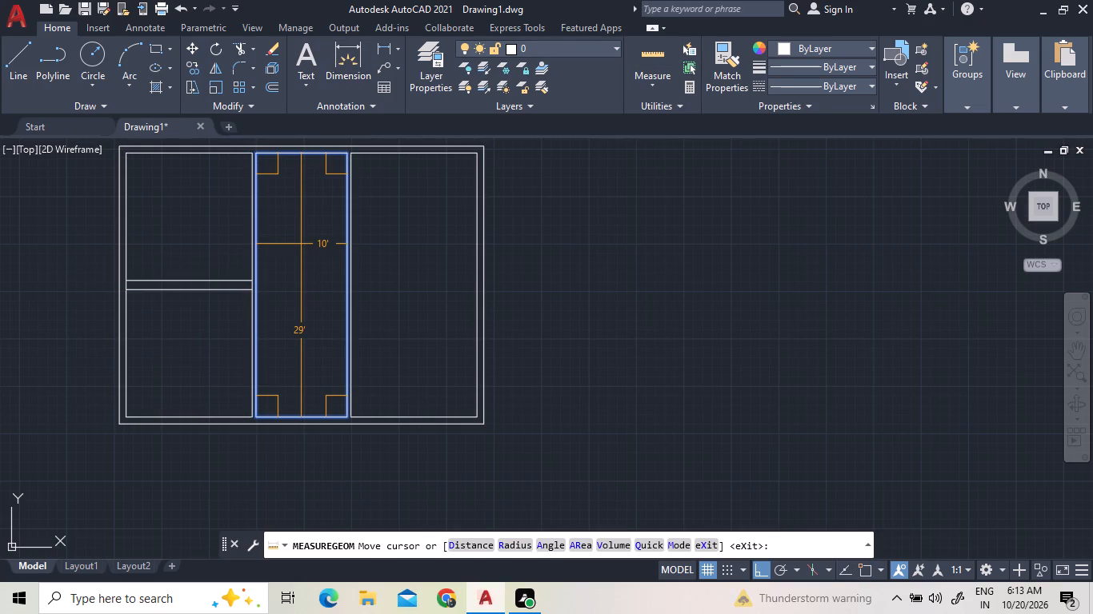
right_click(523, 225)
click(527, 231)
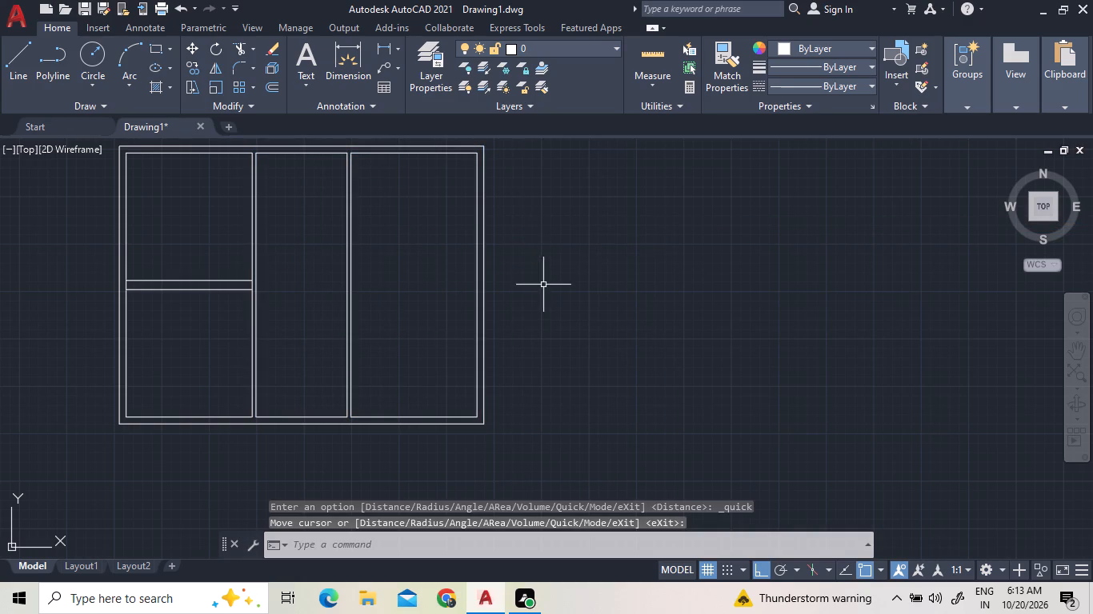
Offset the right room's top inner wall line 8' downward into the room.
scroll(543, 285, down, 1)
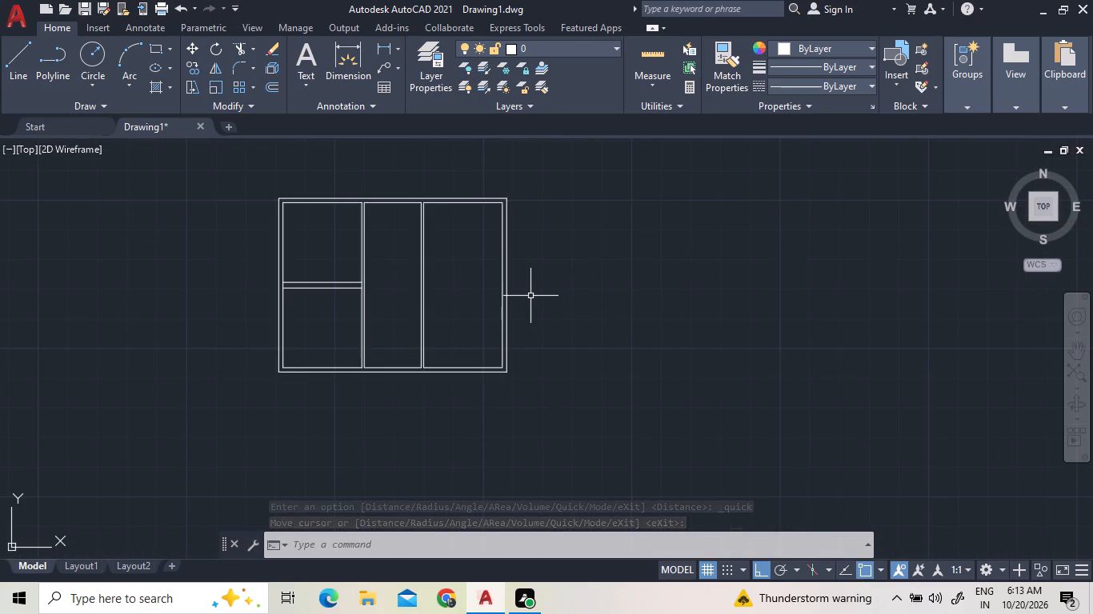
scroll(530, 296, up, 1)
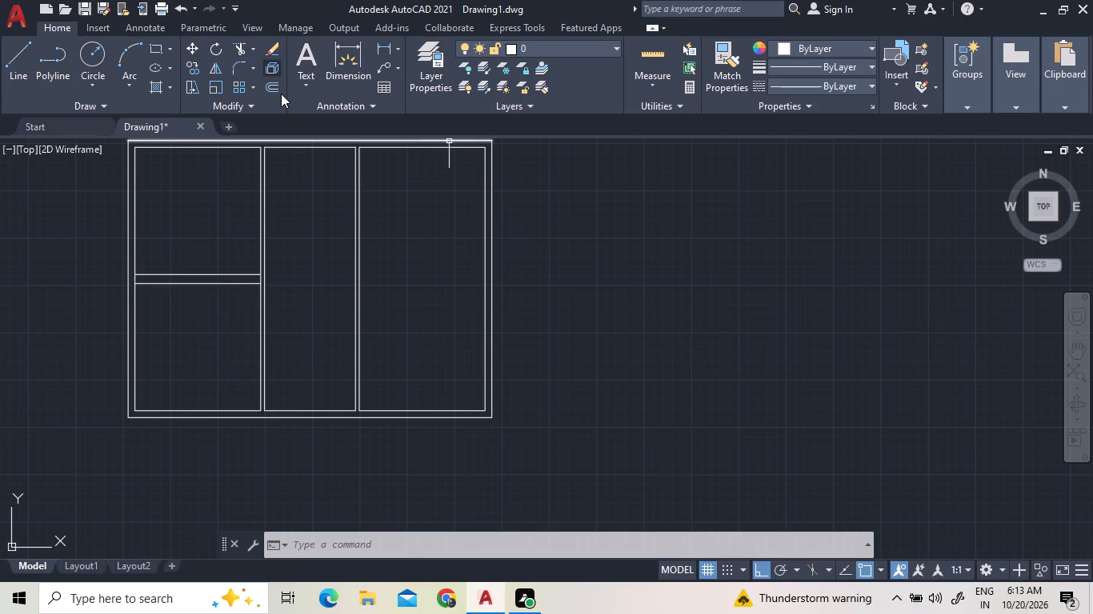
click(281, 94)
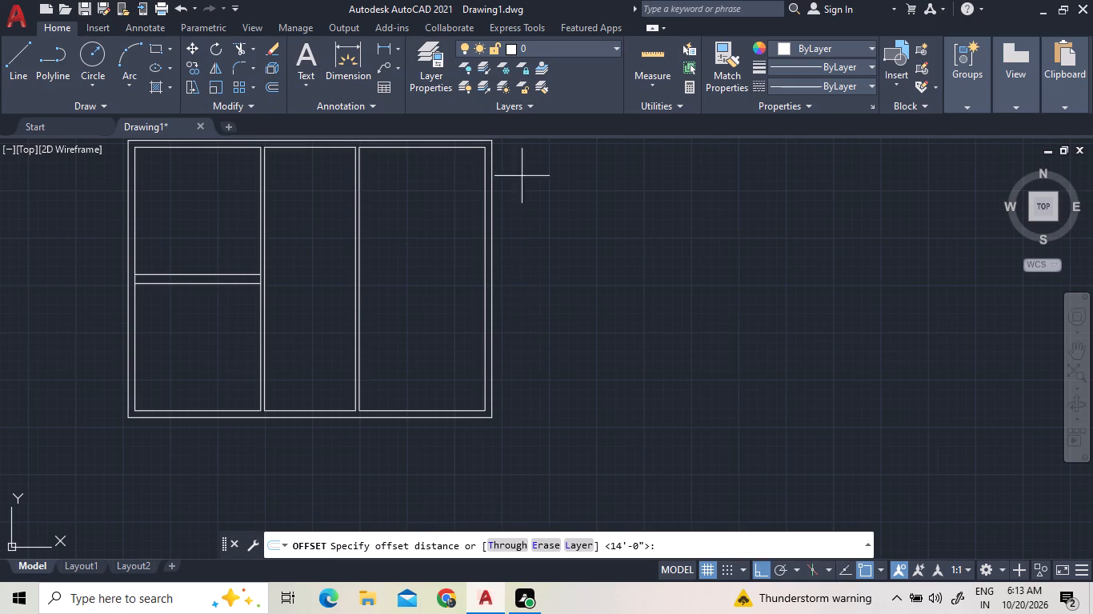
scroll(510, 207, down, 3)
scroll(518, 183, up, 3)
scroll(454, 288, up, 1)
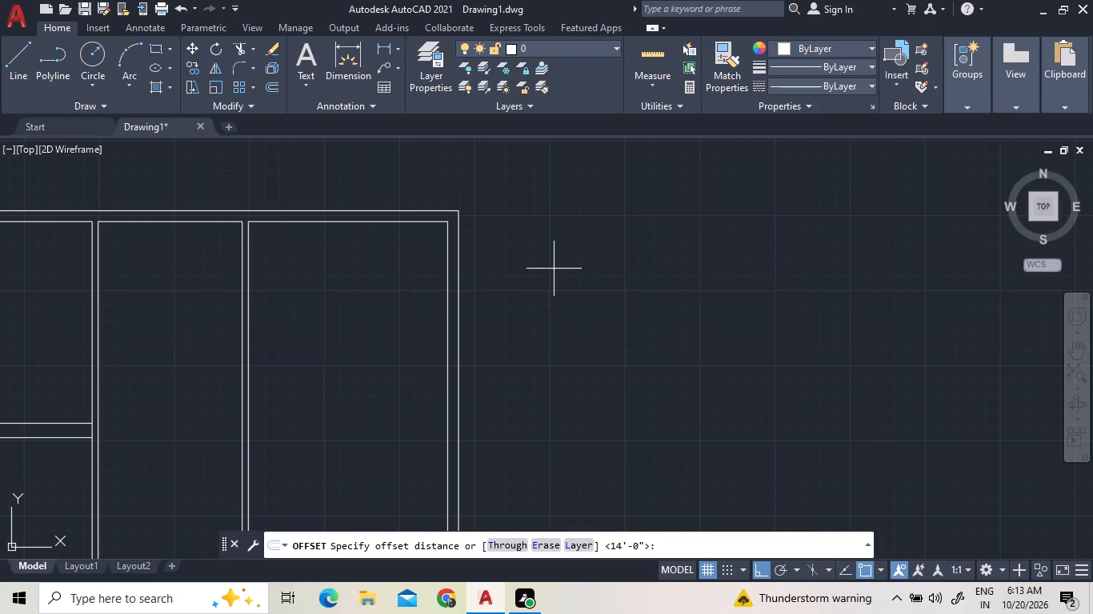
key(9)
key(BackSpace)
text(8')
key(Return)
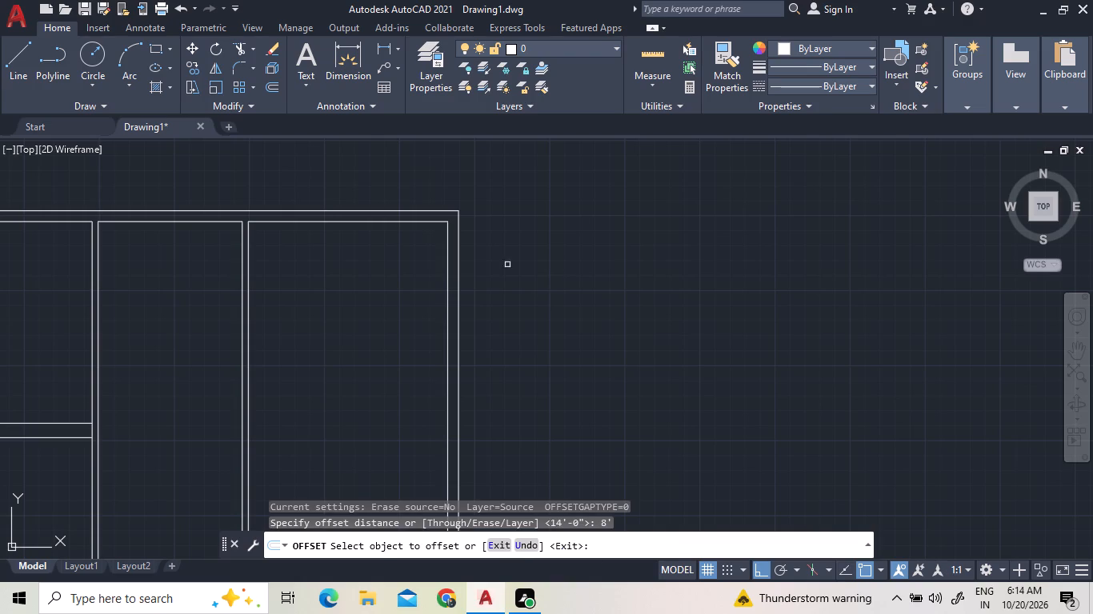
click(396, 221)
click(393, 287)
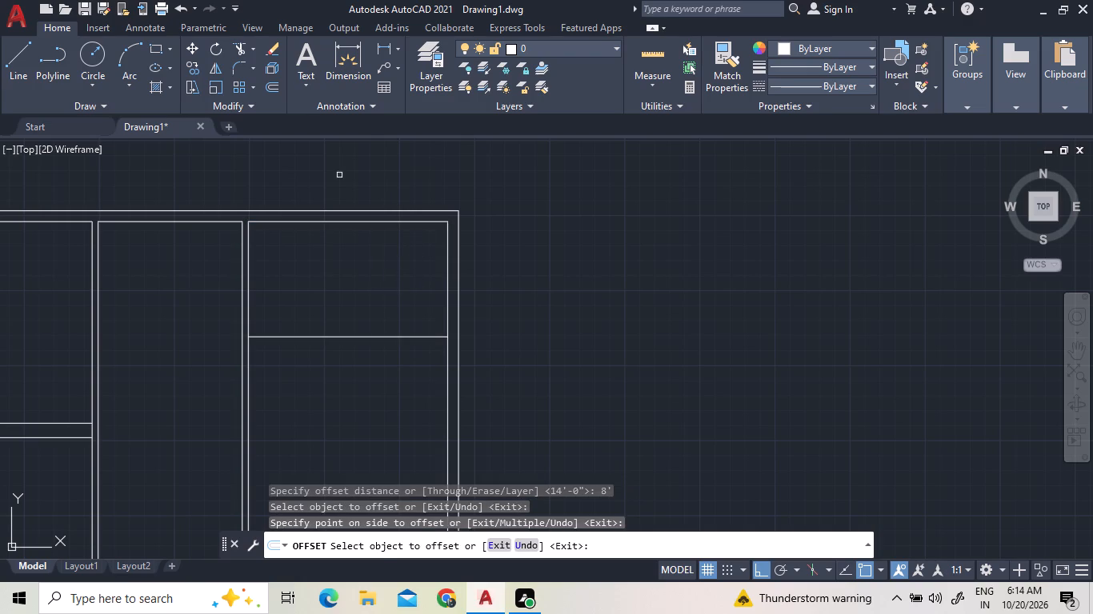
Offset the right room's new horizontal line 5" downward to form the partition.
click(274, 95)
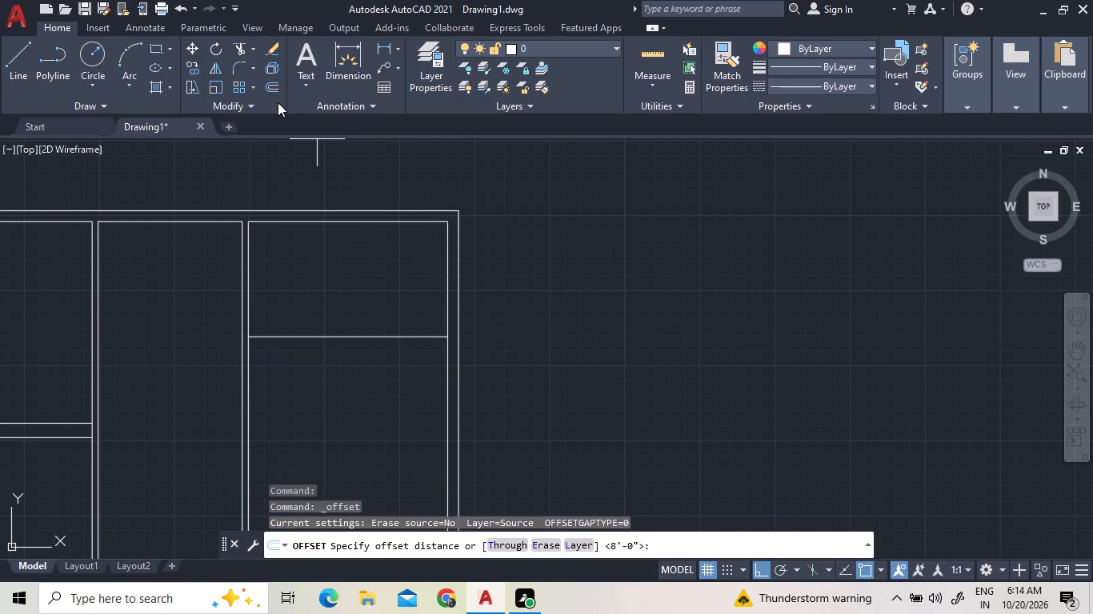
text(5")
key(Return)
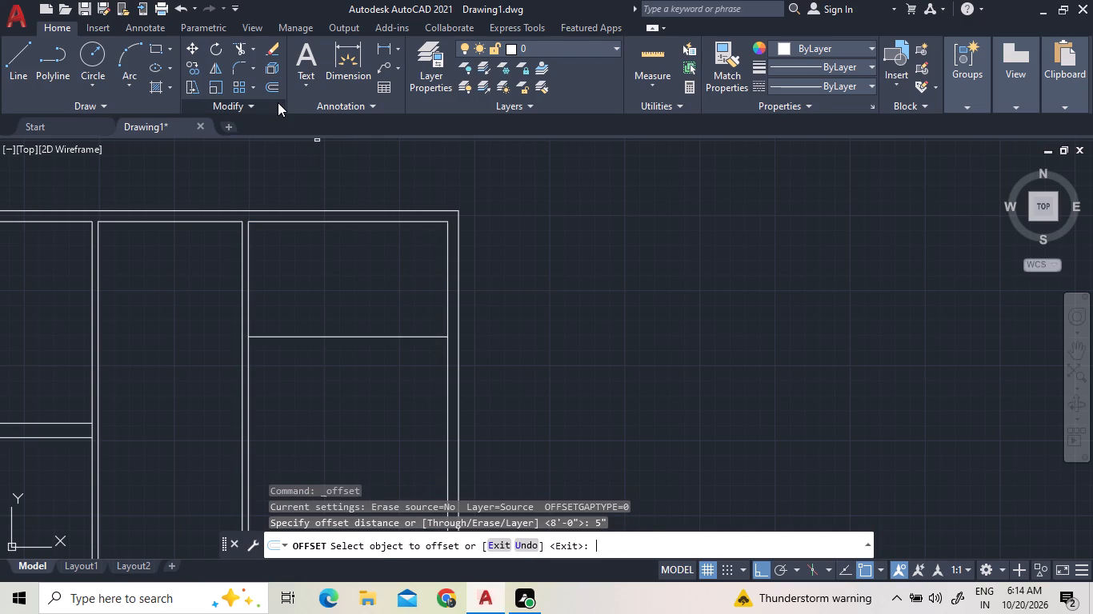
click(300, 341)
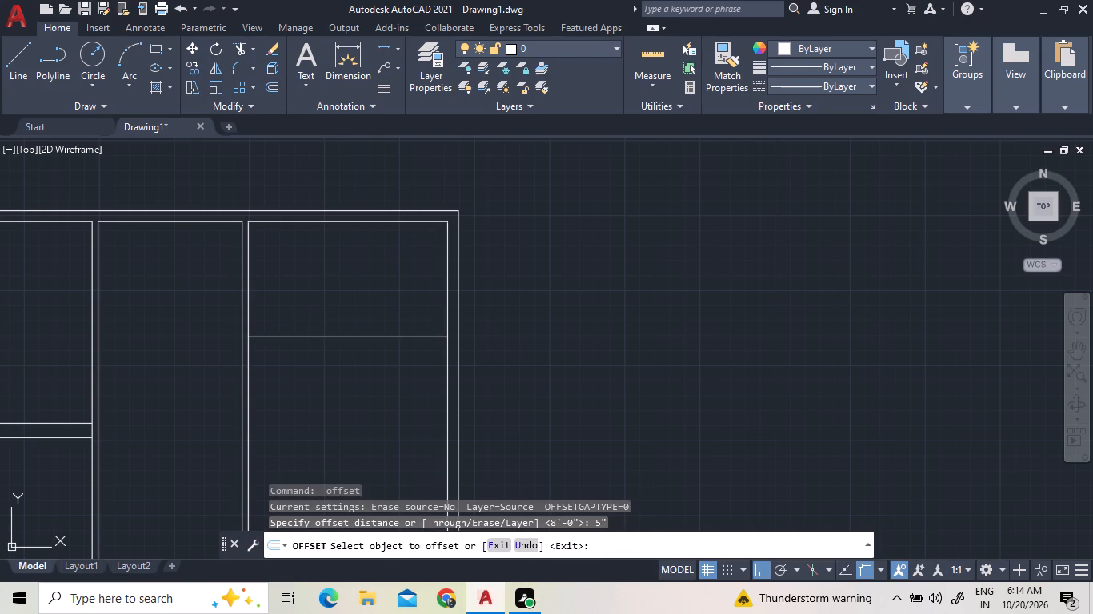
click(300, 337)
click(289, 374)
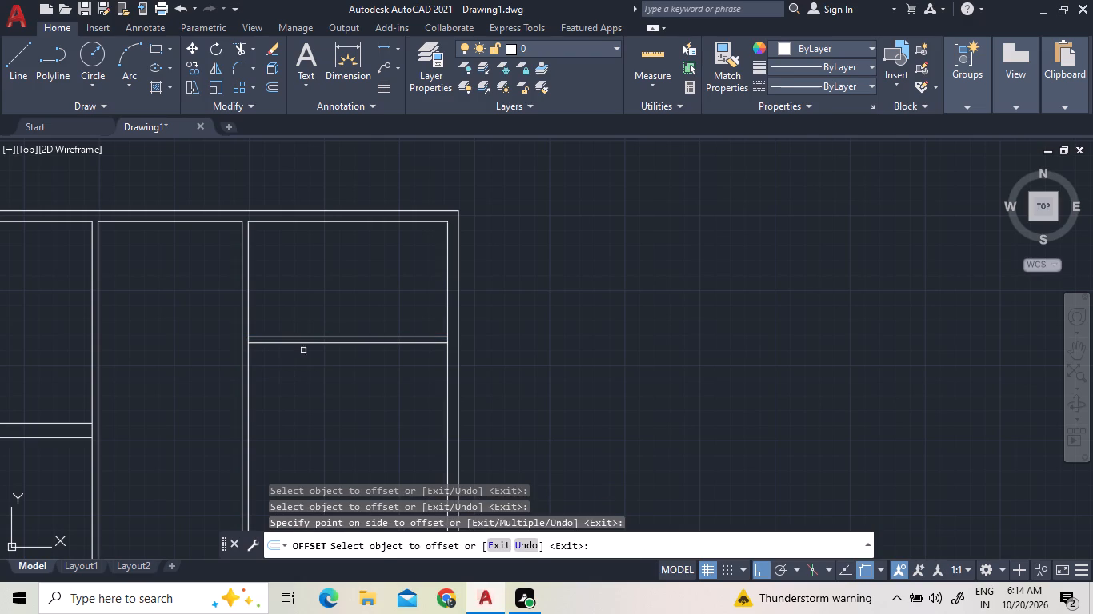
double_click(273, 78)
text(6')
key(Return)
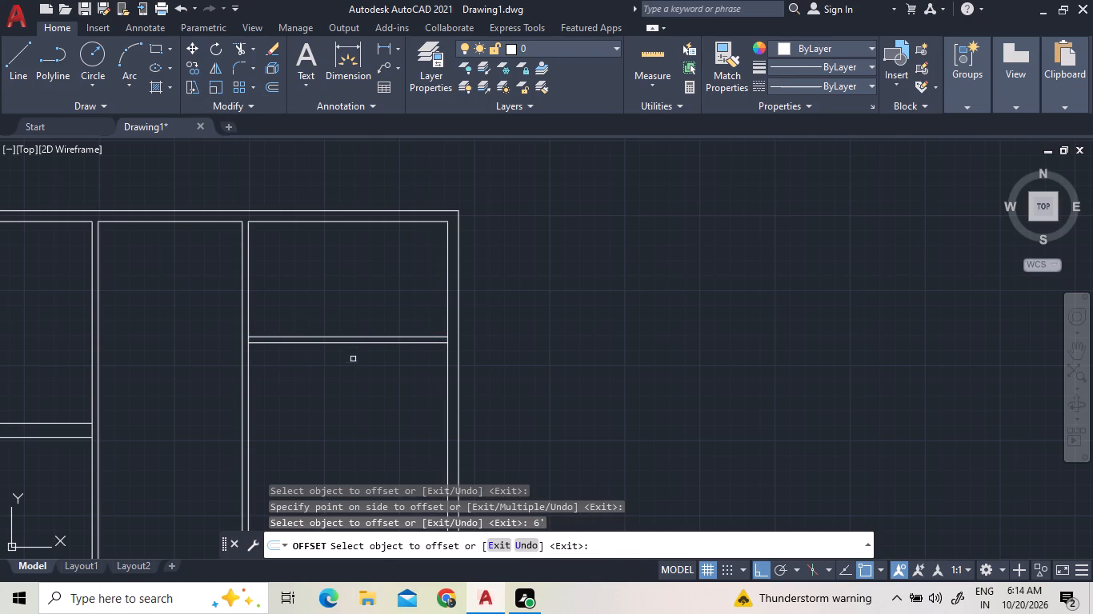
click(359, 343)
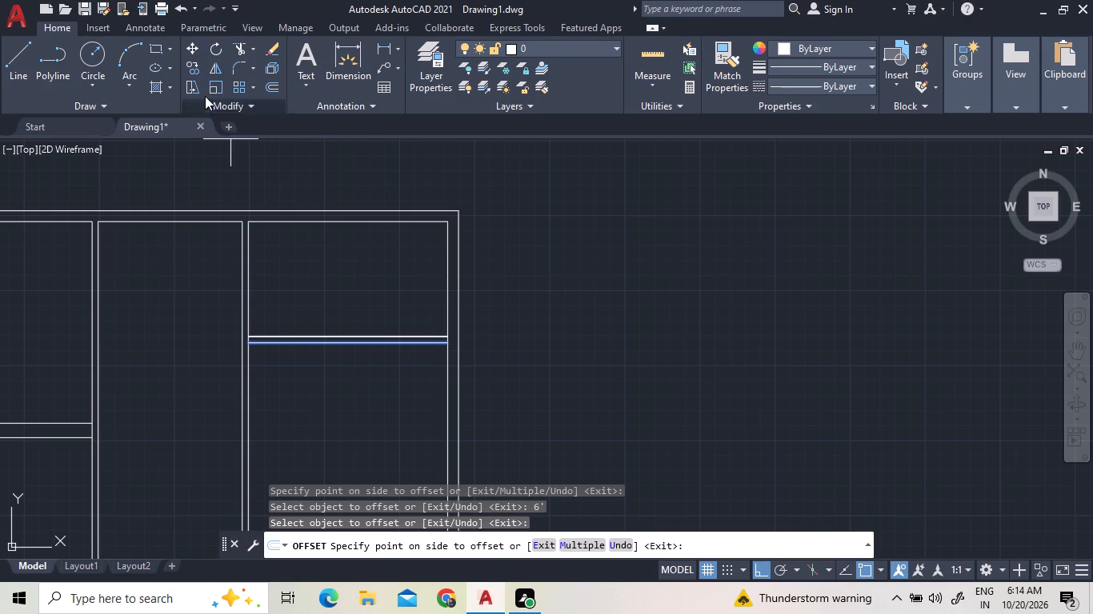
Offset the lower line of the right room's horizontal partition 6' downward.
triple_click(277, 82)
click(276, 82)
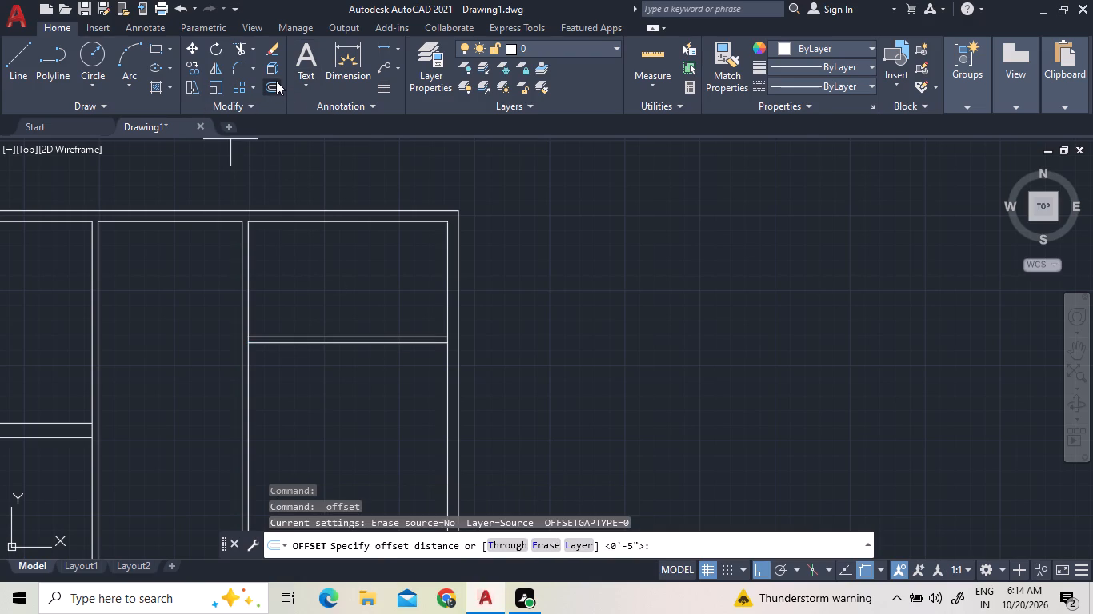
text(6')
key(Return)
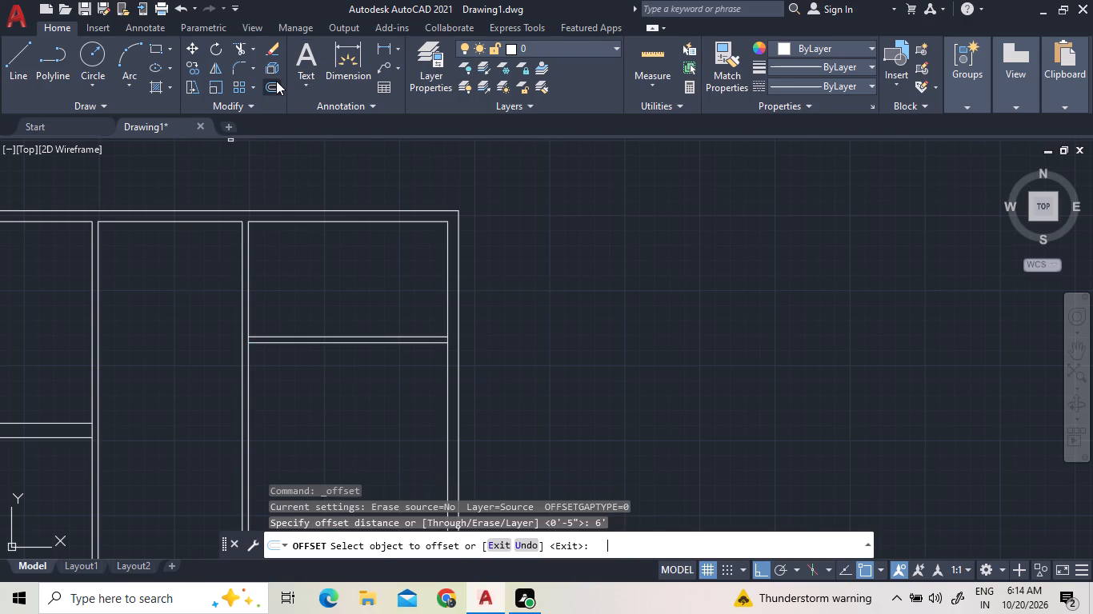
click(320, 341)
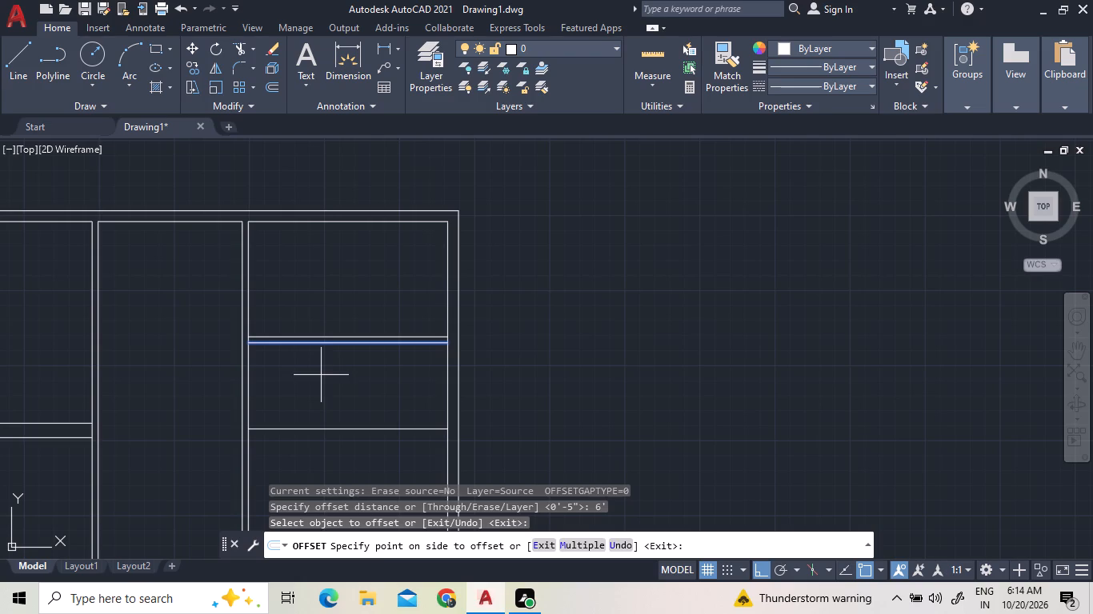
click(321, 375)
Offset the right room's lowest new horizontal line 5" downward to form a second partition.
click(276, 89)
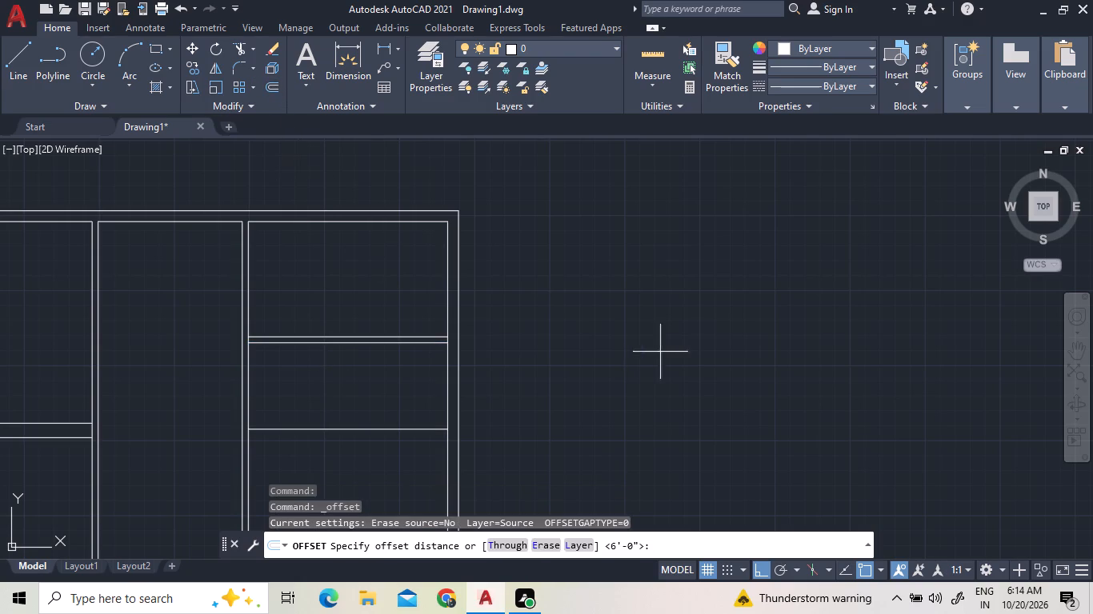
text(5")
key(Return)
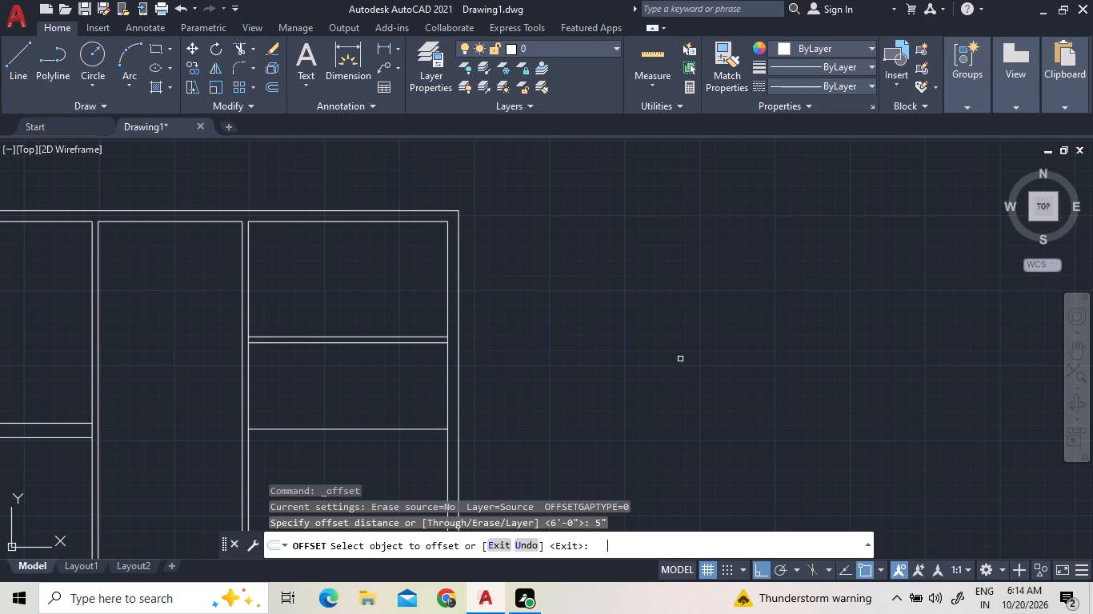
click(414, 430)
click(407, 457)
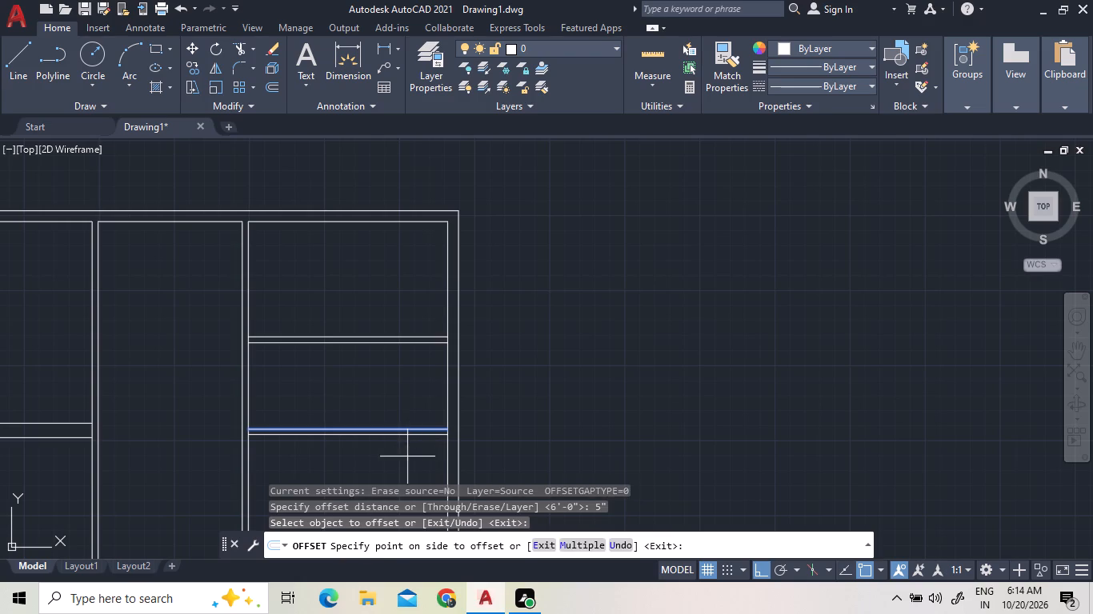
scroll(449, 370, down, 3)
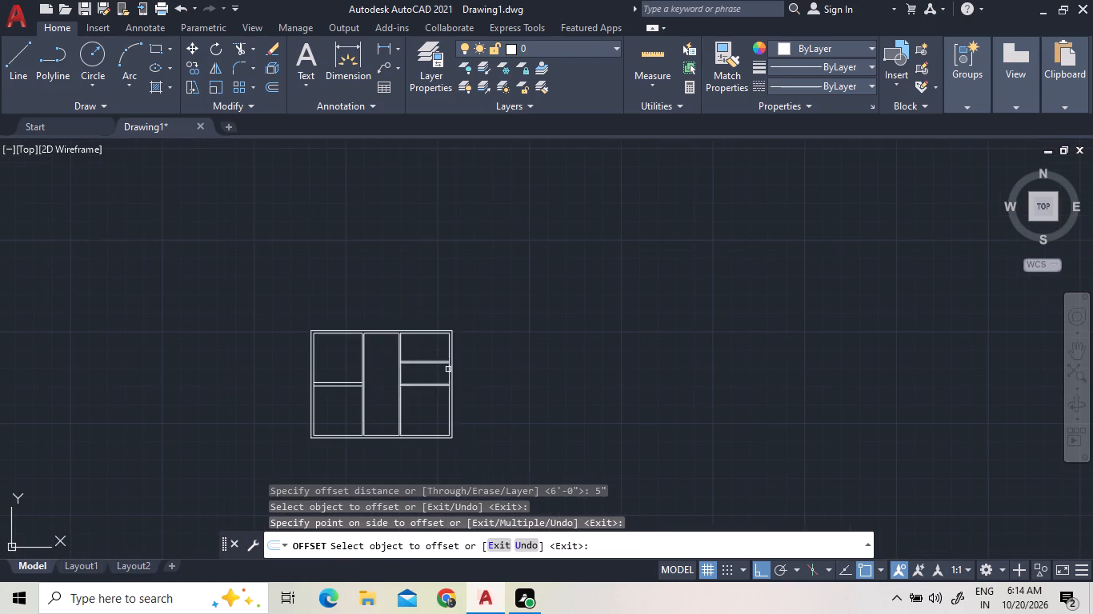
Measure the clear dimensions of the middle room in the right-hand column.
scroll(426, 413, up, 2)
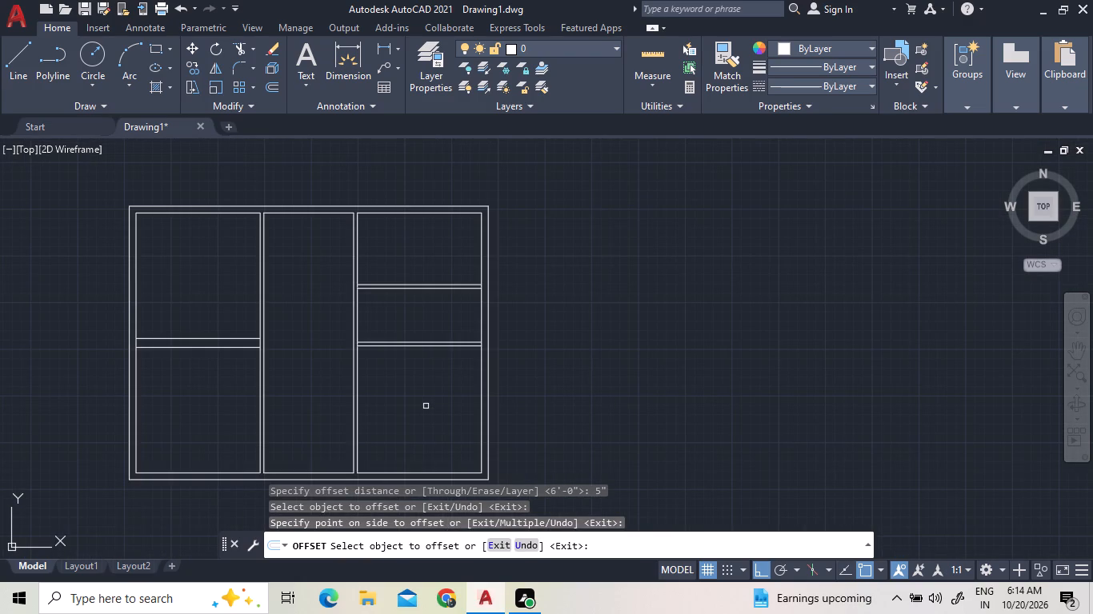
right_click(640, 300)
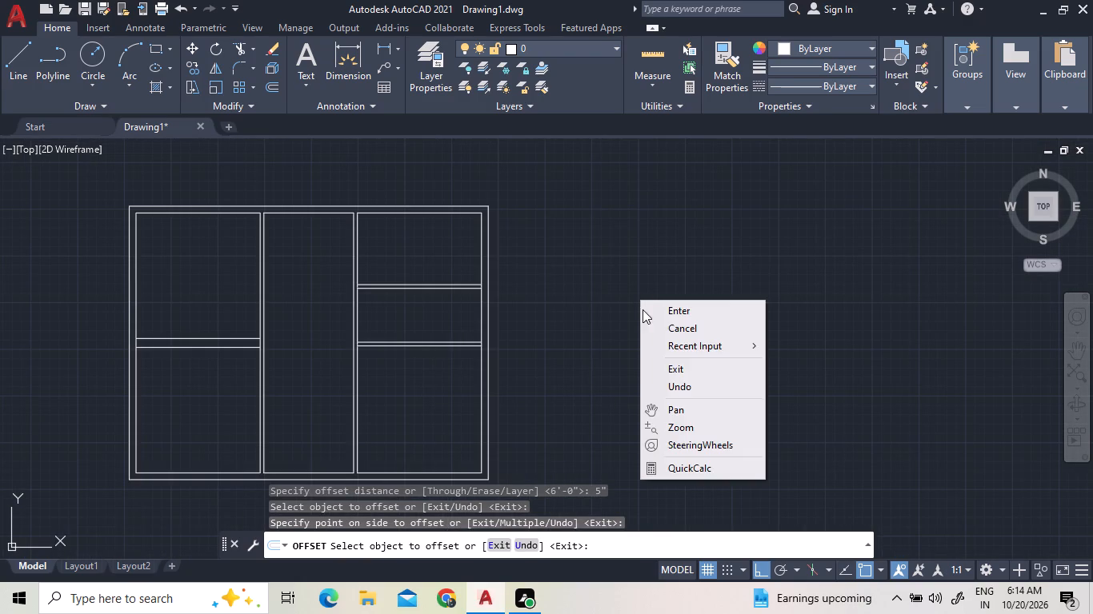
click(652, 306)
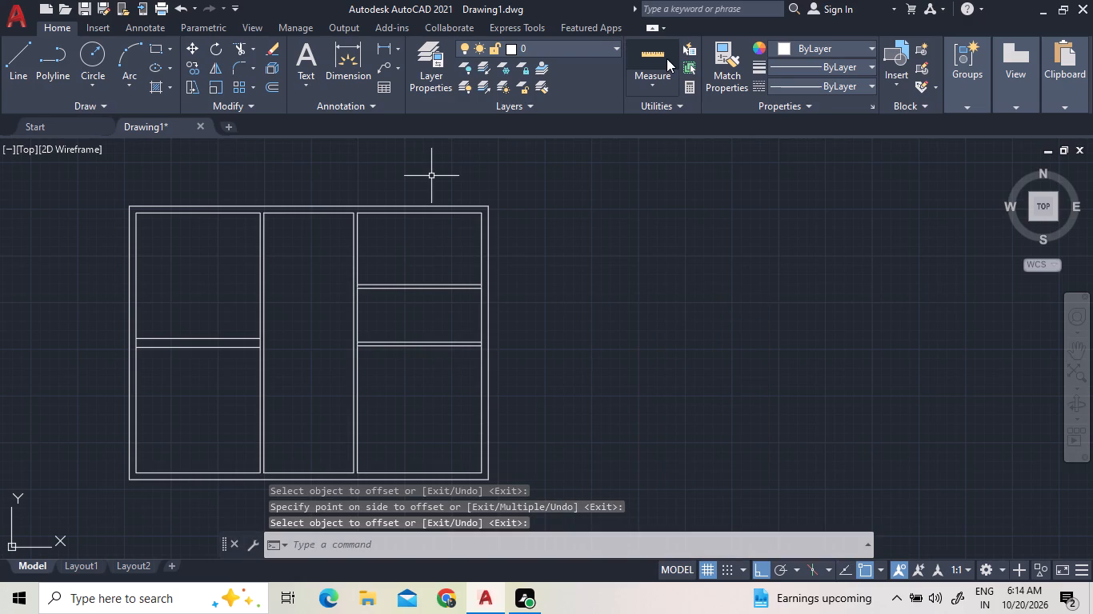
click(667, 58)
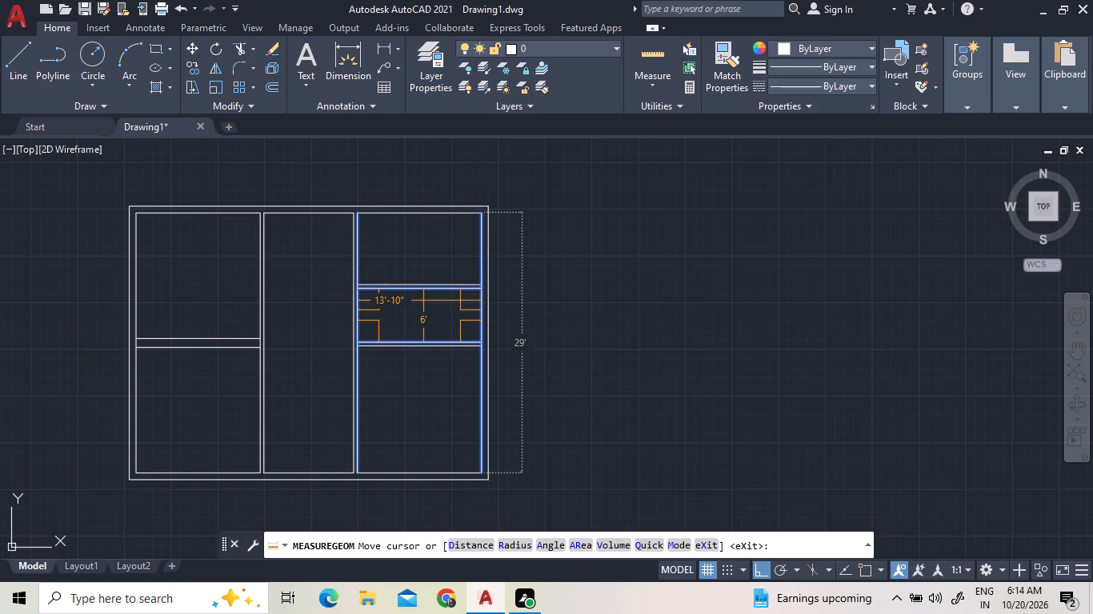
right_click(645, 358)
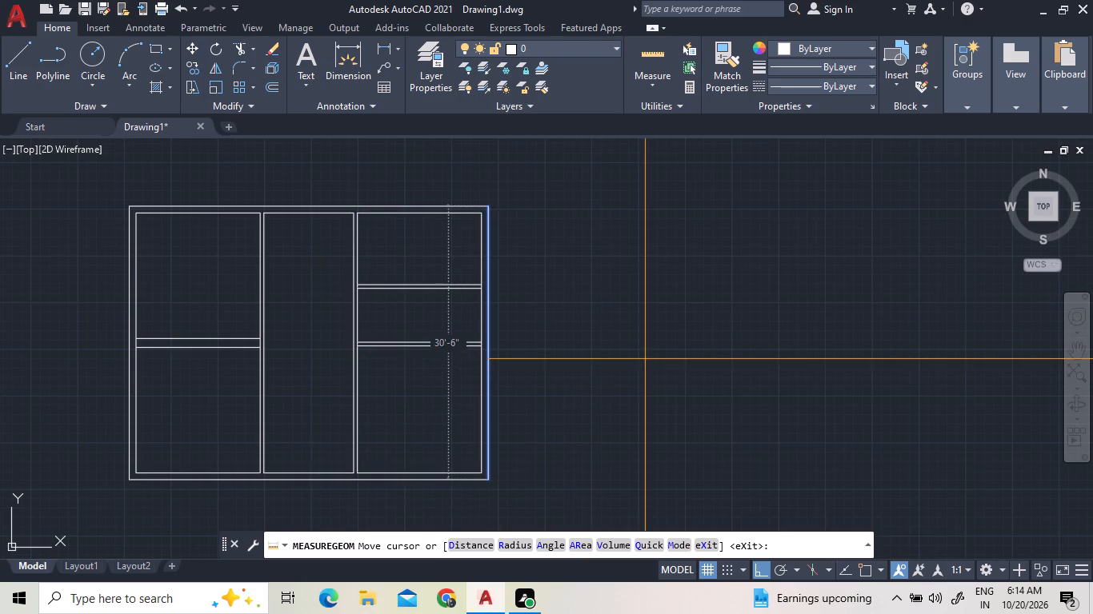
click(730, 70)
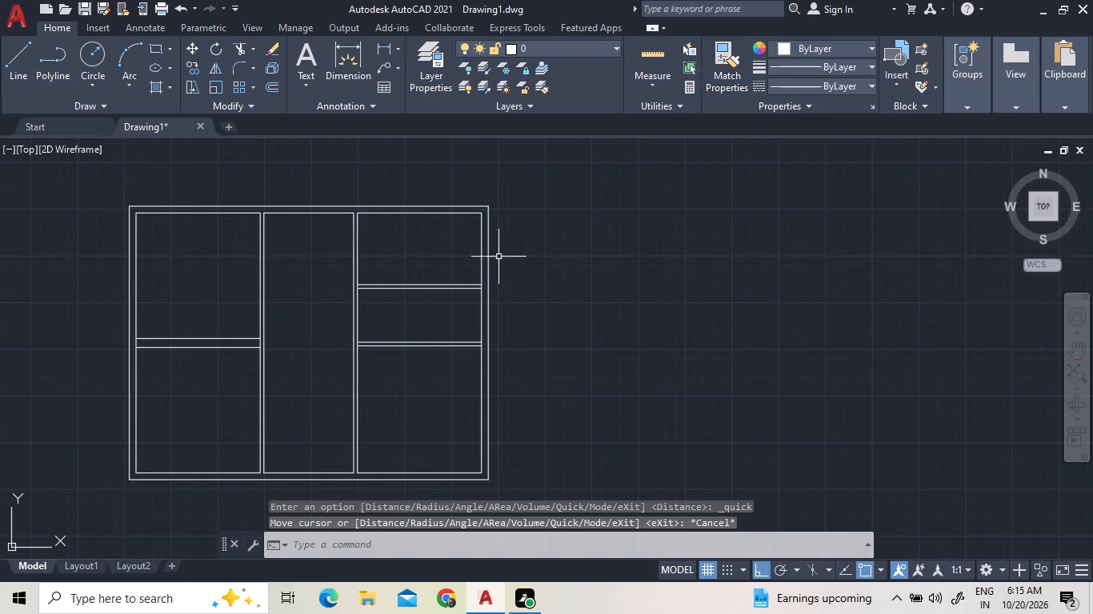
Move the upper horizontal partition of the right-hand rooms 1' downward.
click(444, 307)
click(434, 248)
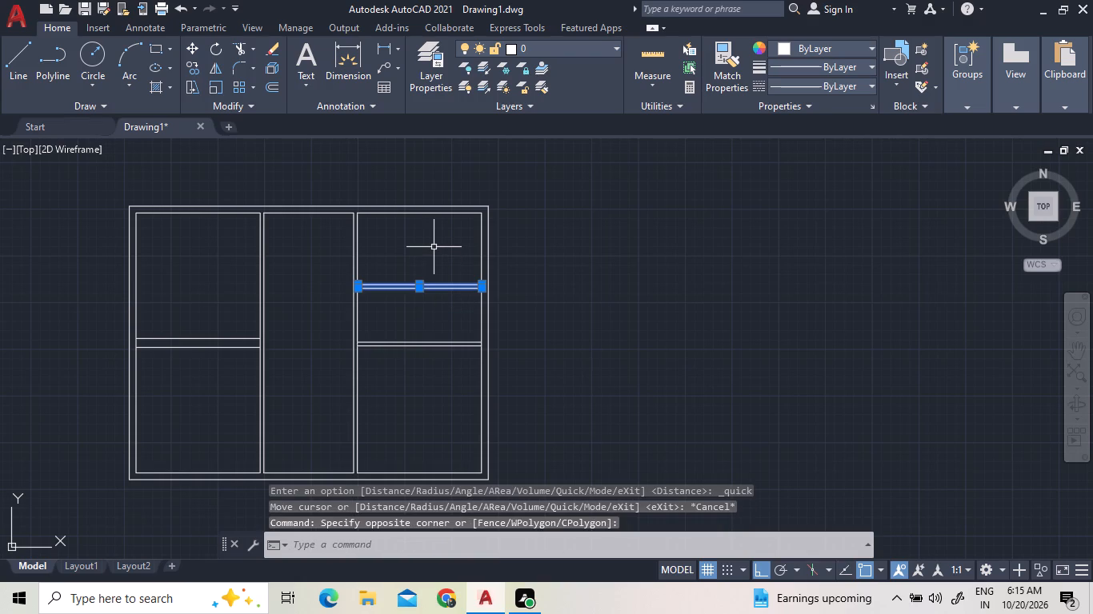
right_click(688, 337)
click(732, 334)
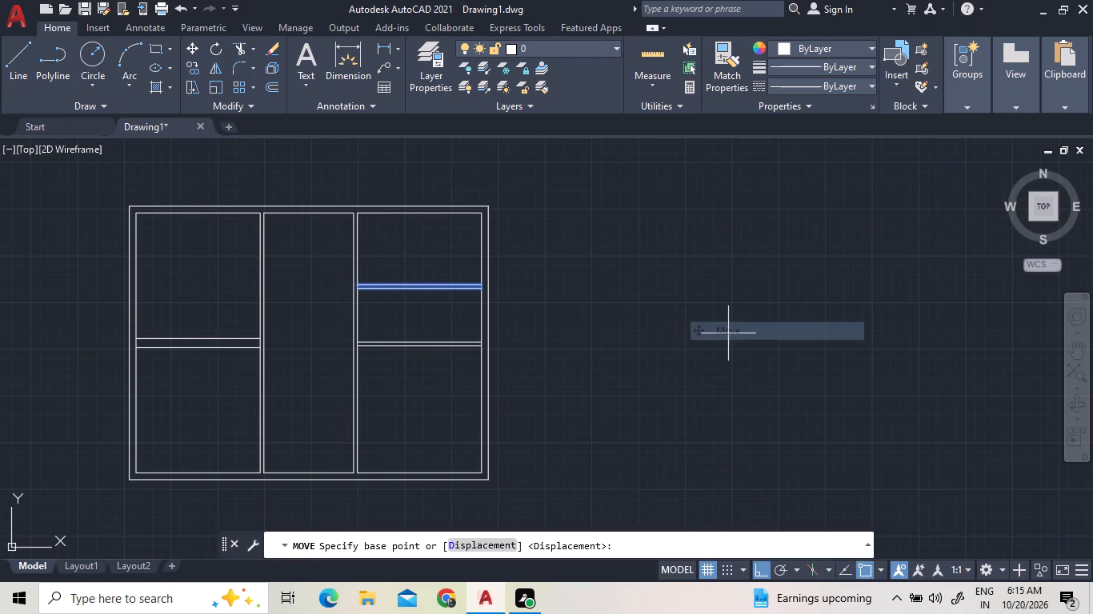
scroll(491, 293, up, 4)
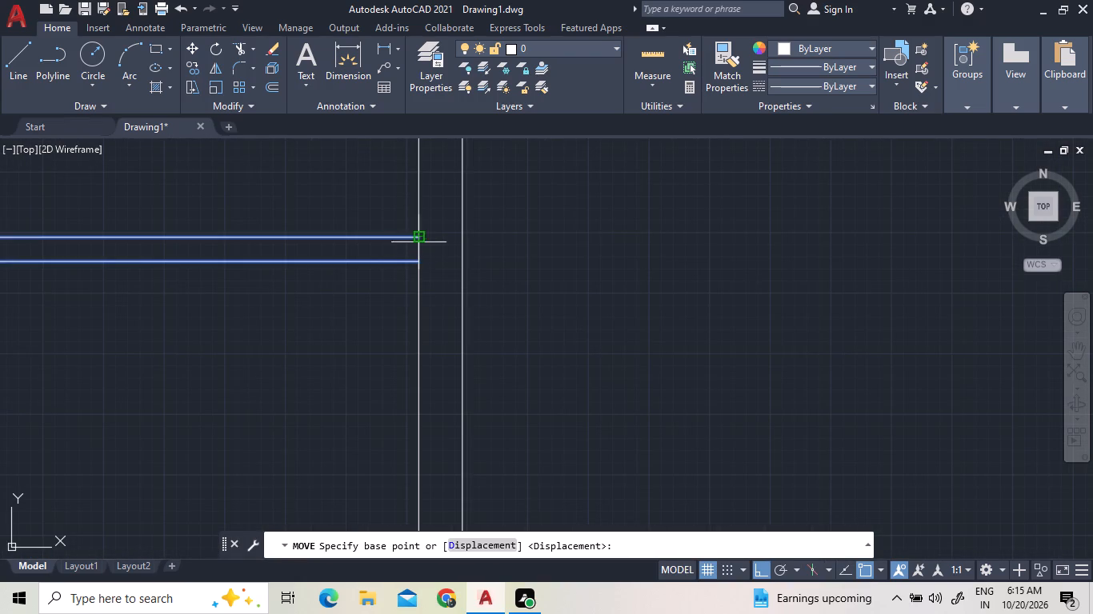
click(420, 237)
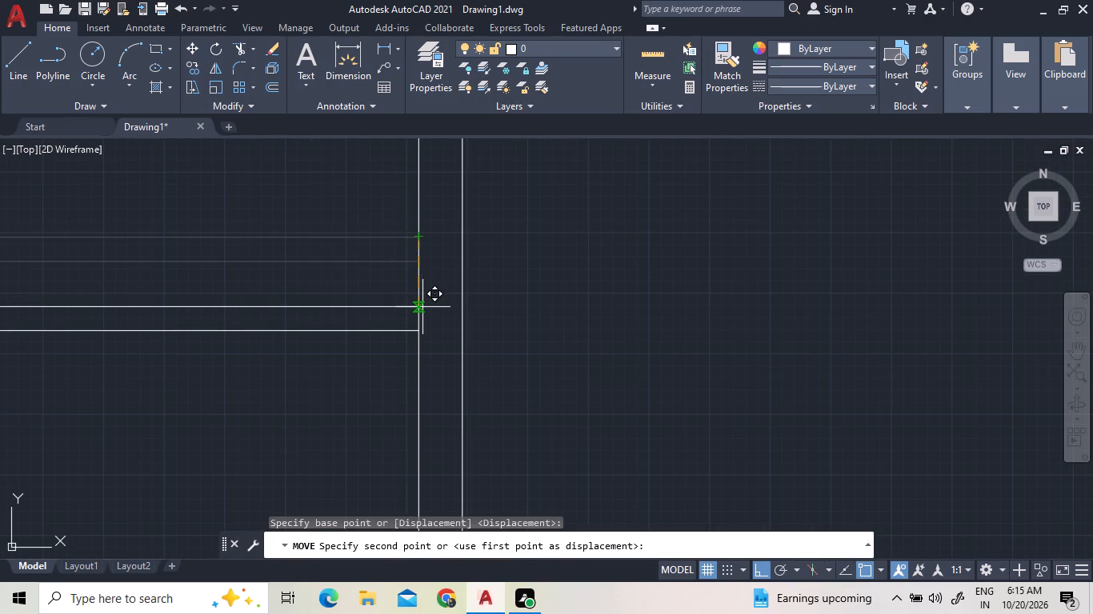
text(1')
key(Return)
scroll(439, 309, down, 3)
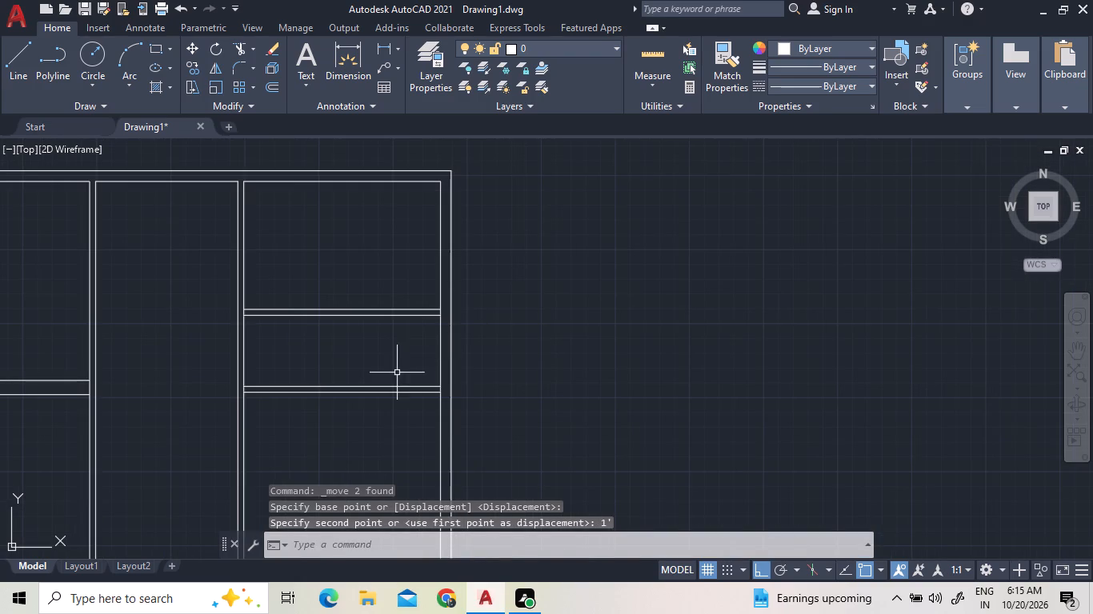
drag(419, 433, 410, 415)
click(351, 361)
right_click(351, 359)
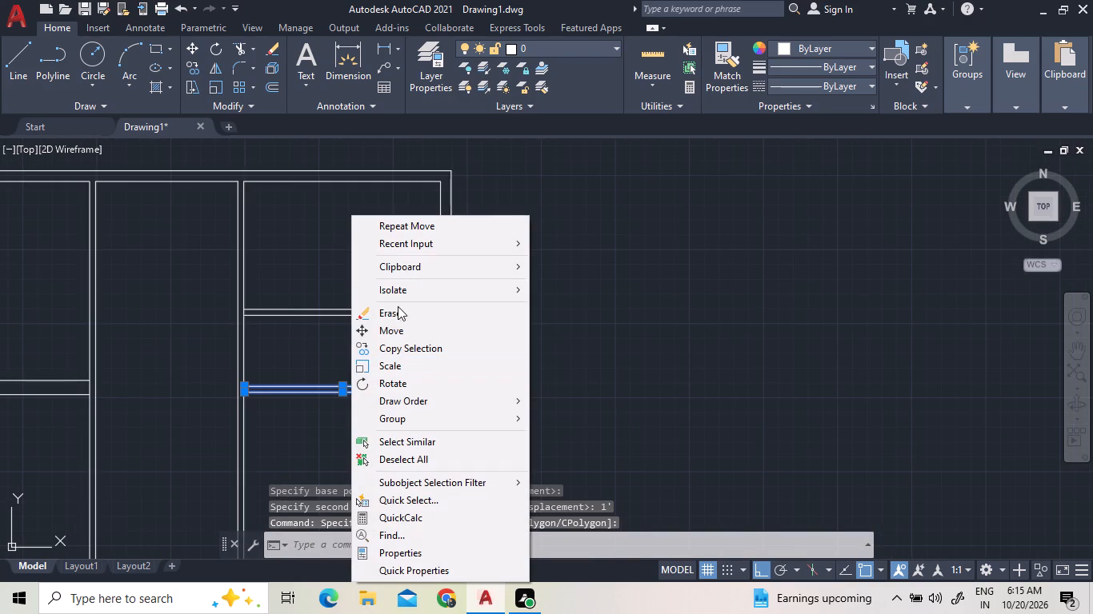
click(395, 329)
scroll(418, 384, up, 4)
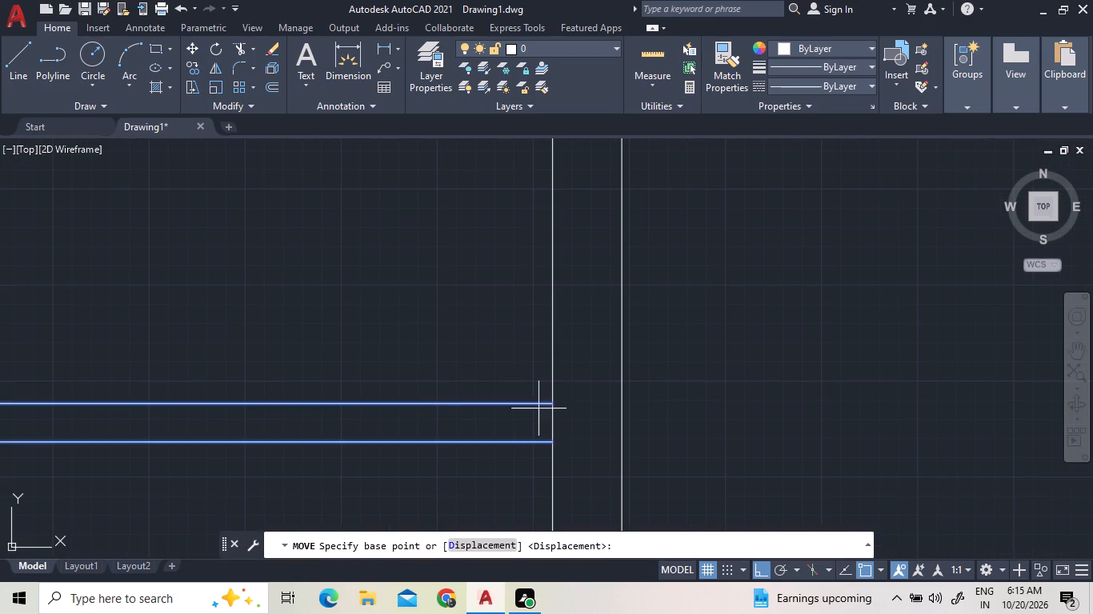
Measure the clear dimensions of the middle and bottom rooms in the right-hand column.
click(653, 54)
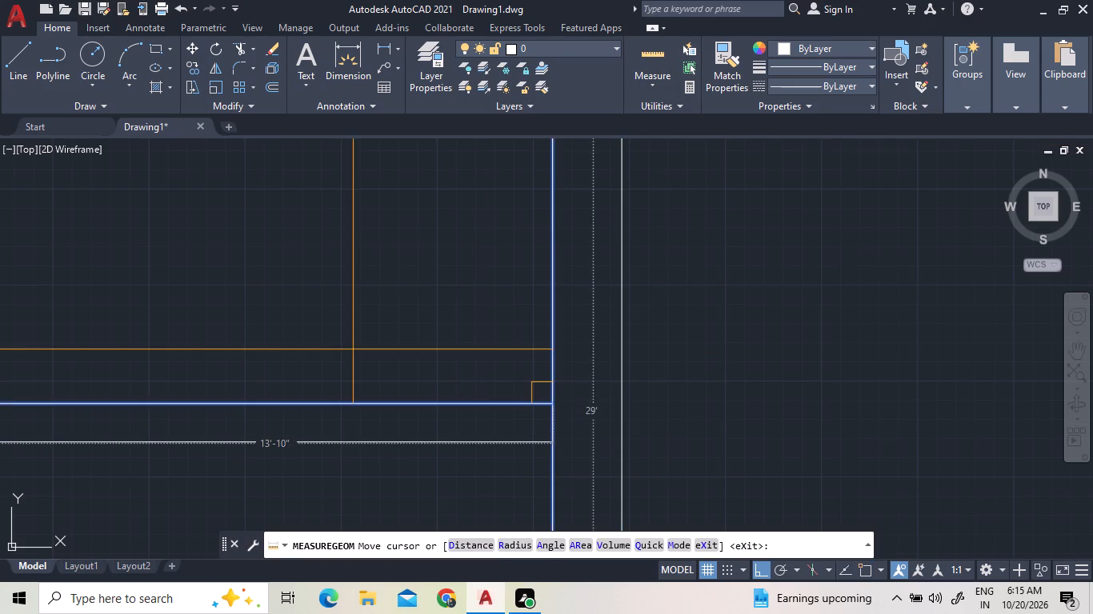
scroll(352, 373, down, 4)
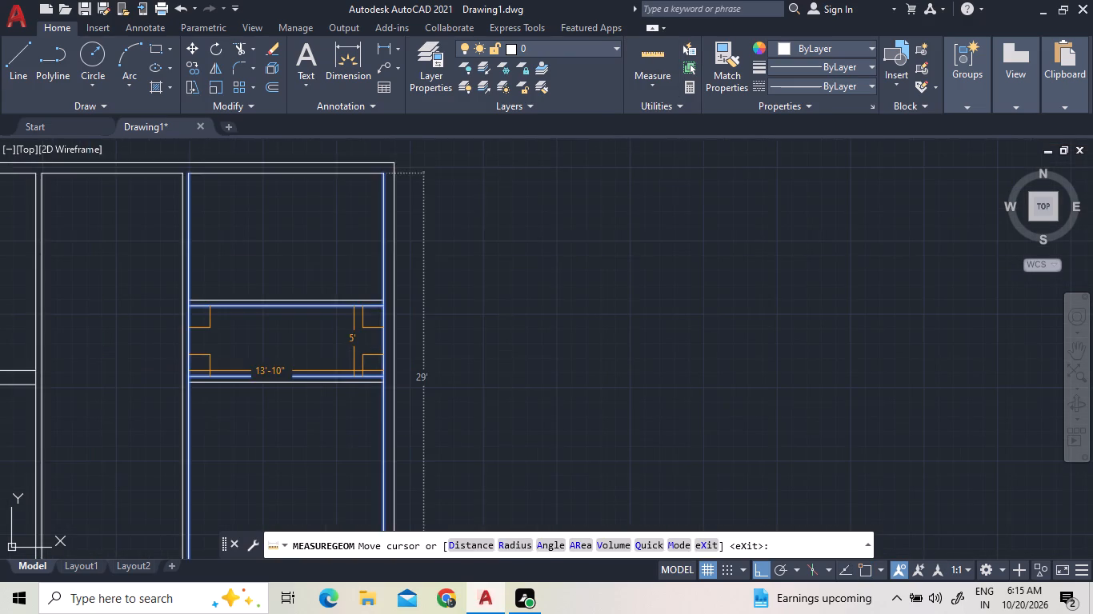
scroll(354, 370, down, 2)
scroll(330, 435, up, 2)
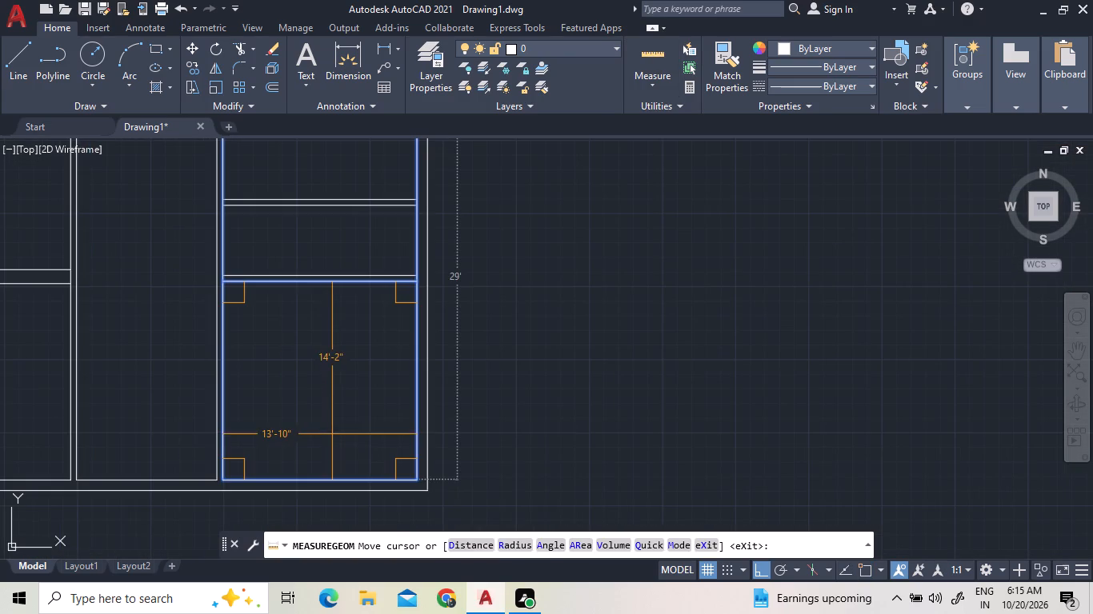
right_click(567, 249)
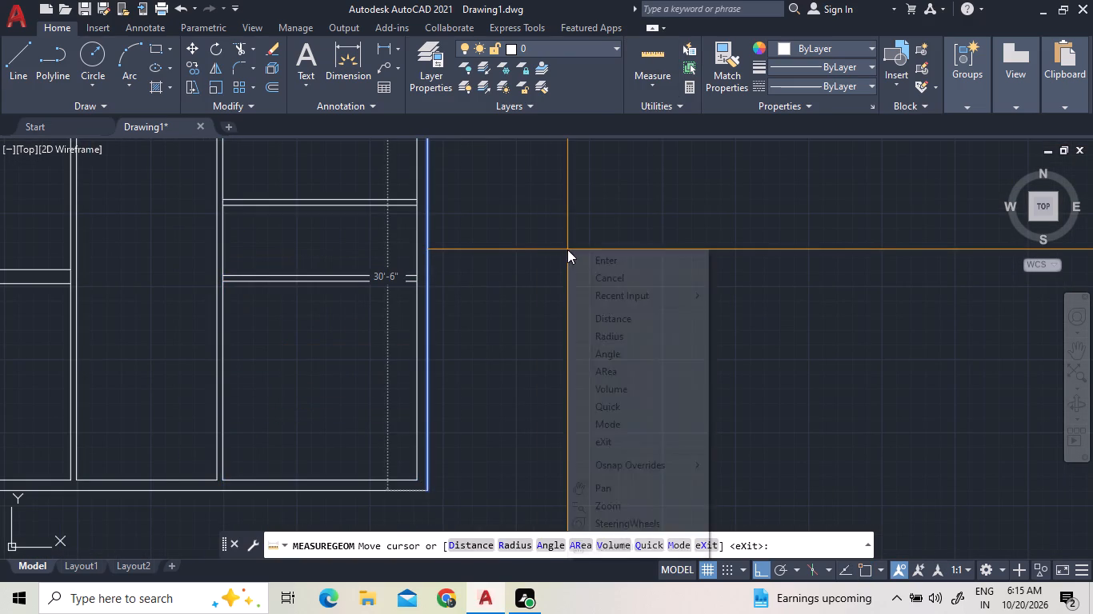
click(577, 255)
Move the lower horizontal partition of the right-hand rooms 1' downward.
click(396, 307)
click(375, 261)
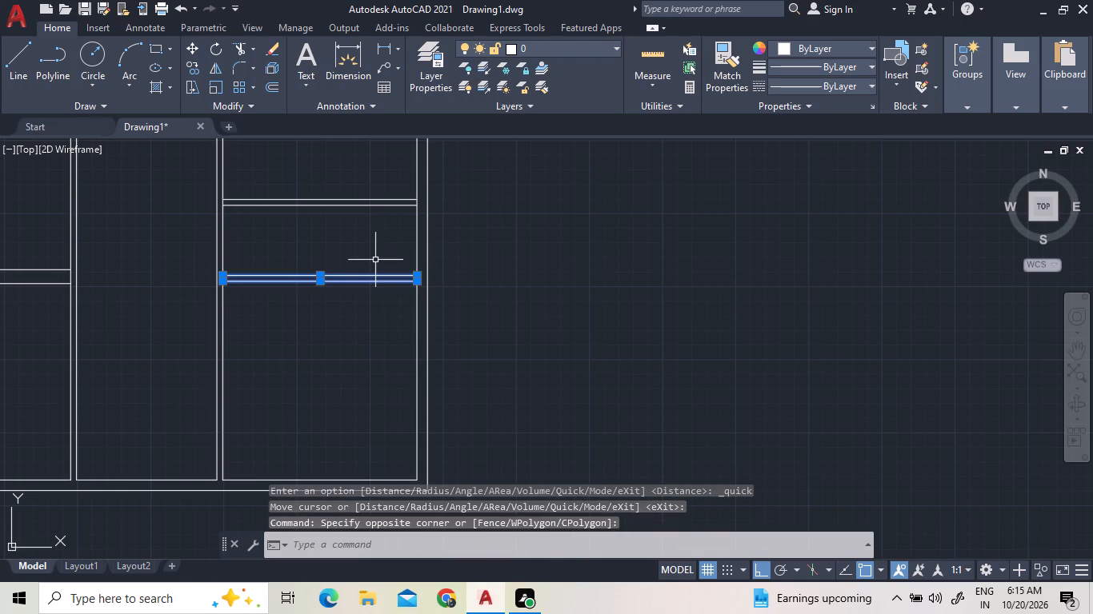
right_click(375, 260)
click(447, 325)
scroll(431, 319, up, 3)
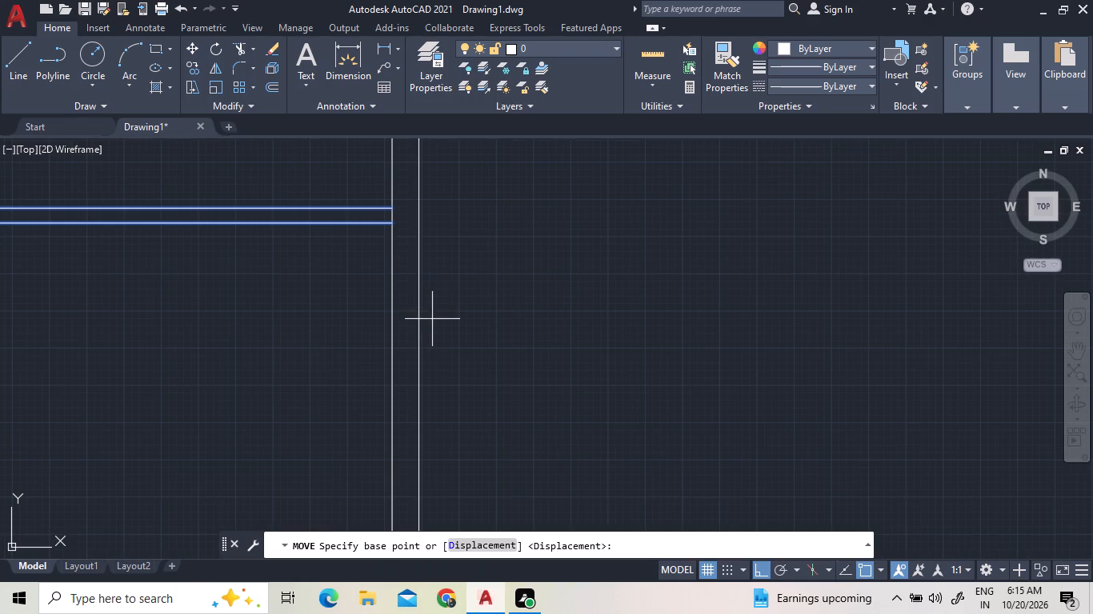
click(390, 205)
text(1')
key(Return)
scroll(388, 355, down, 1)
scroll(434, 504, down, 3)
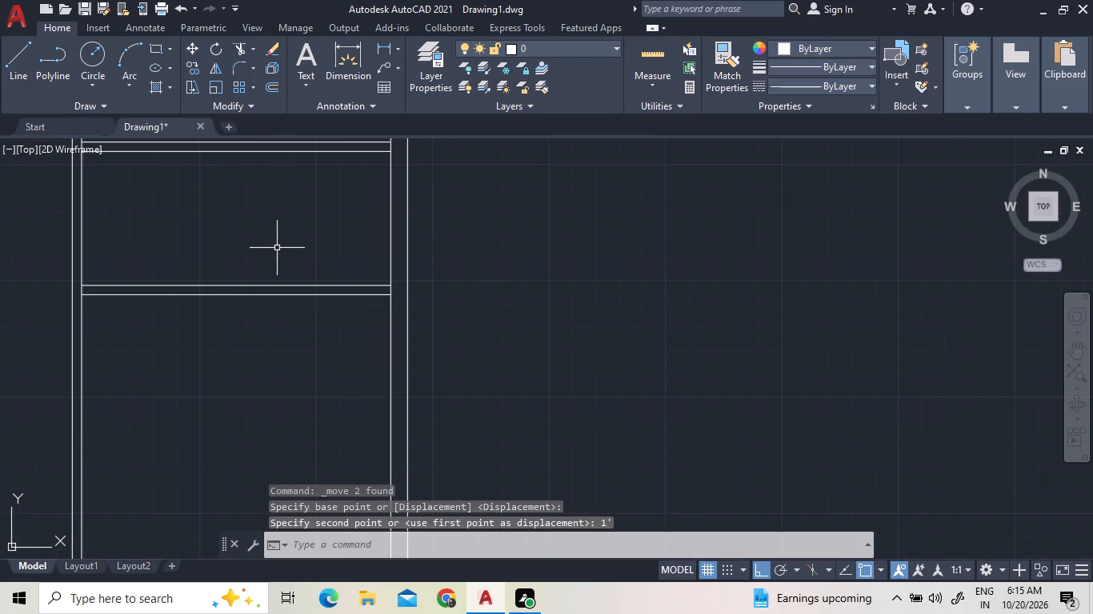
Examine the unit's overall room layout and the positions of its partitions.
scroll(277, 267, down, 2)
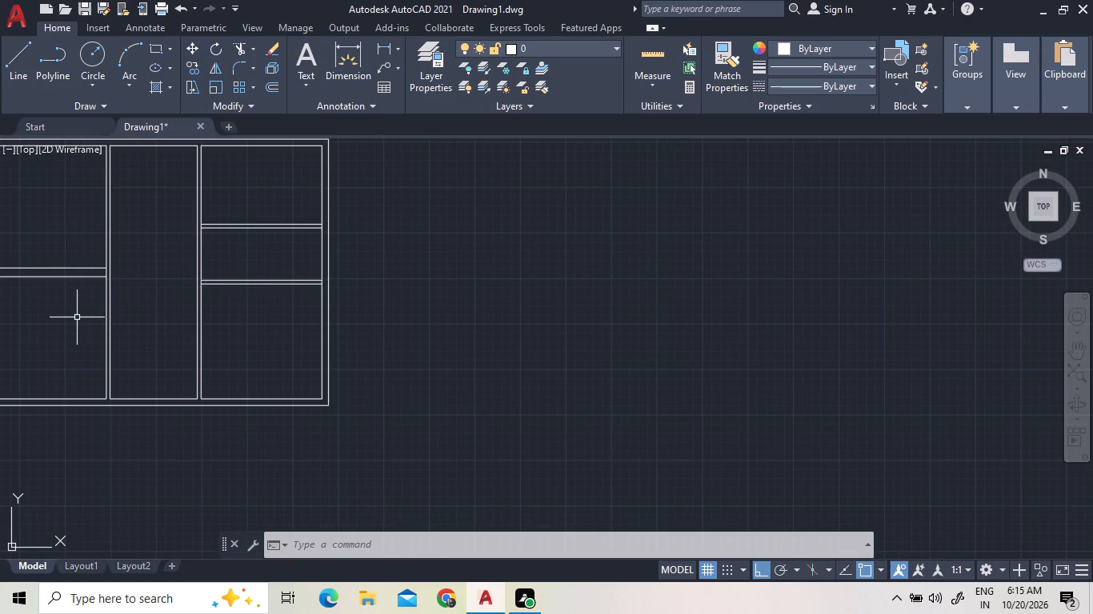
scroll(76, 316, down, 2)
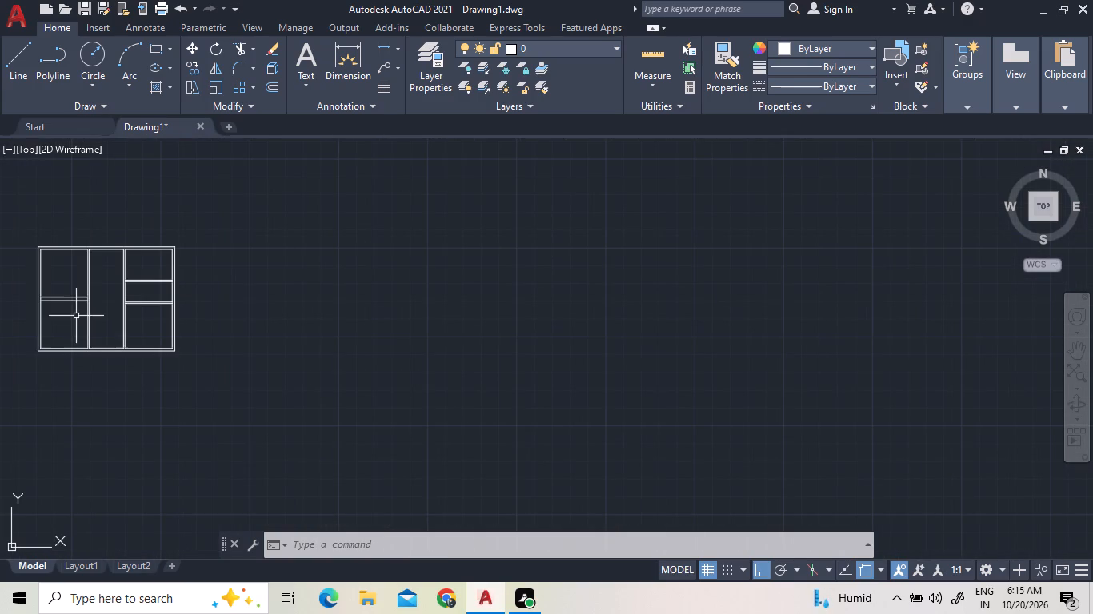
scroll(79, 301, up, 1)
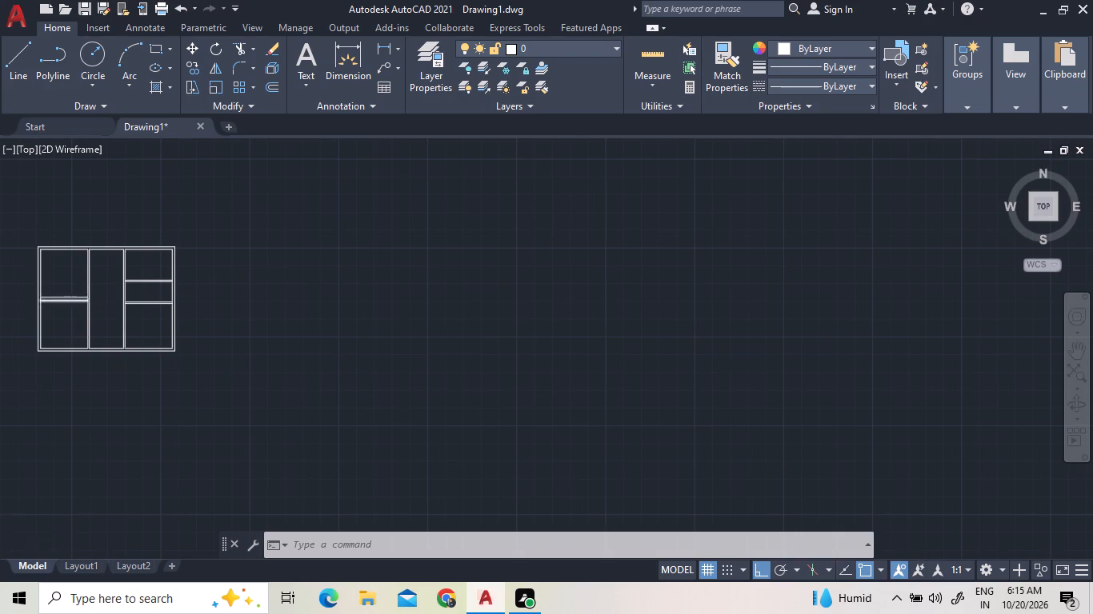
scroll(79, 301, up, 2)
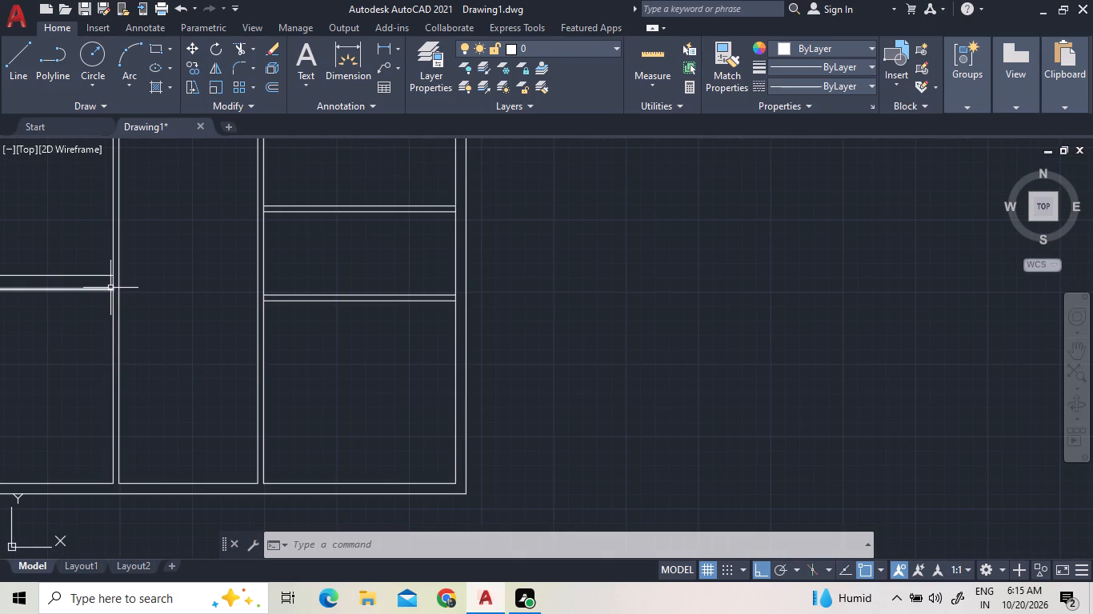
scroll(243, 374, down, 2)
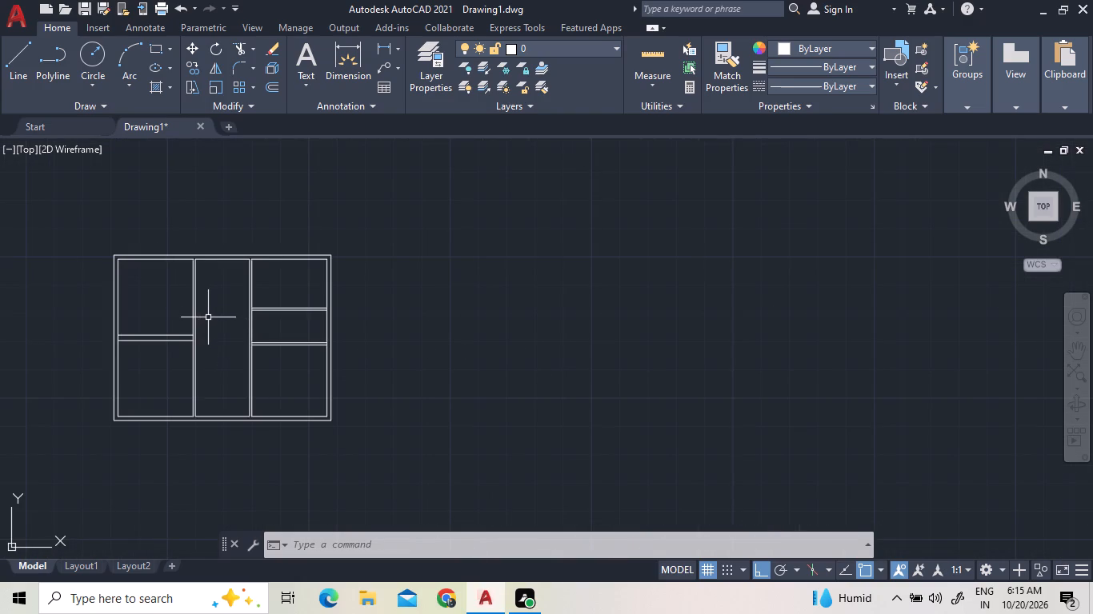
scroll(179, 255, up, 2)
scroll(182, 257, down, 1)
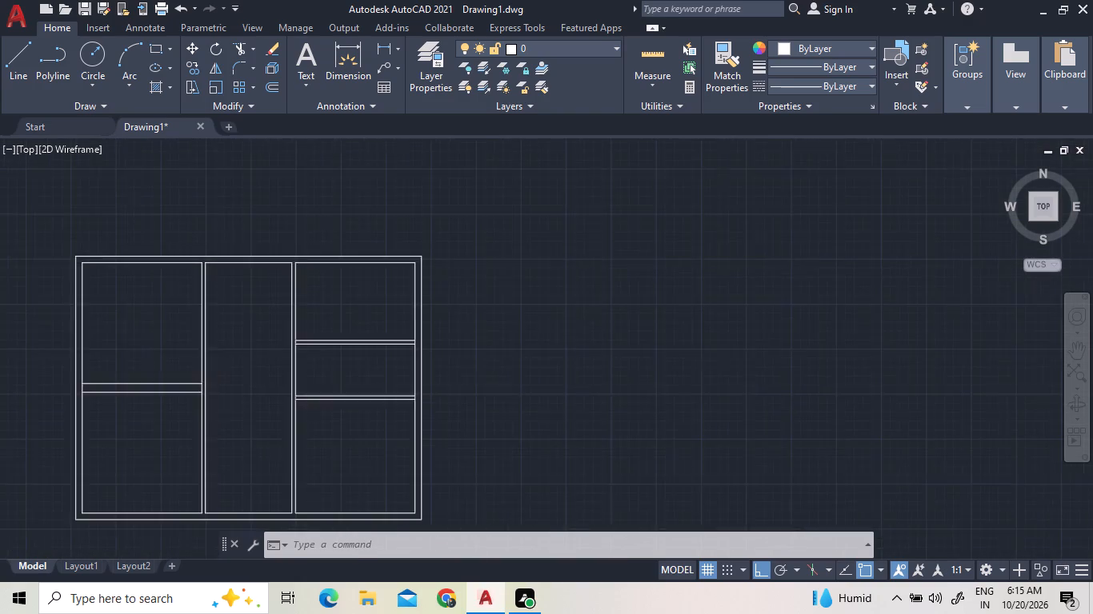
scroll(182, 257, down, 1)
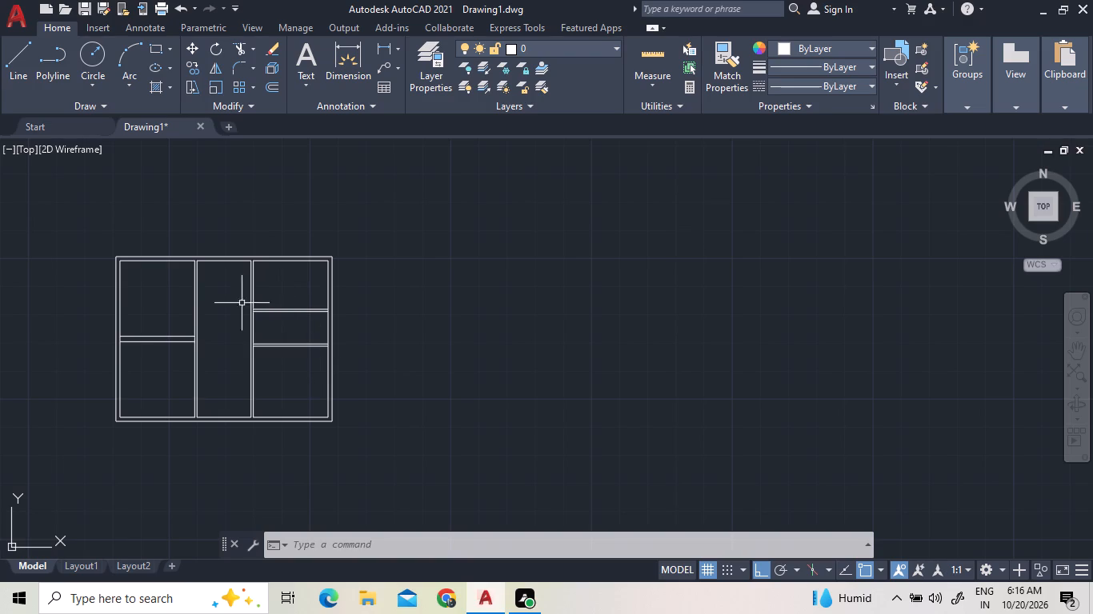
Trim the vertical wall line segments between the paired partition lines at both ends of the two right-hand horizontal partitions.
scroll(237, 311, up, 1)
scroll(326, 326, up, 1)
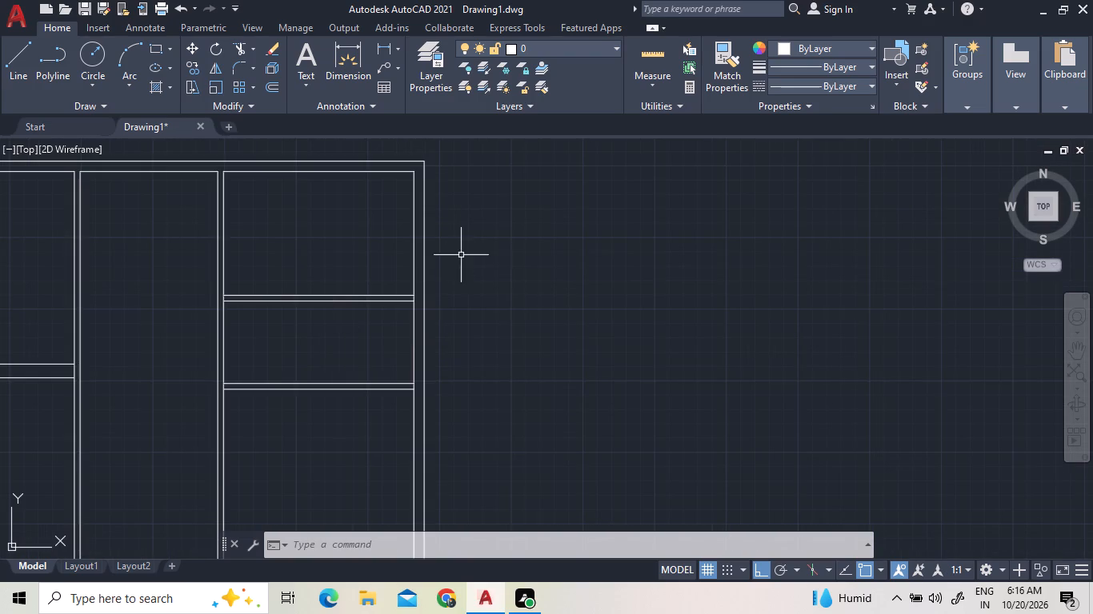
scroll(418, 328, up, 1)
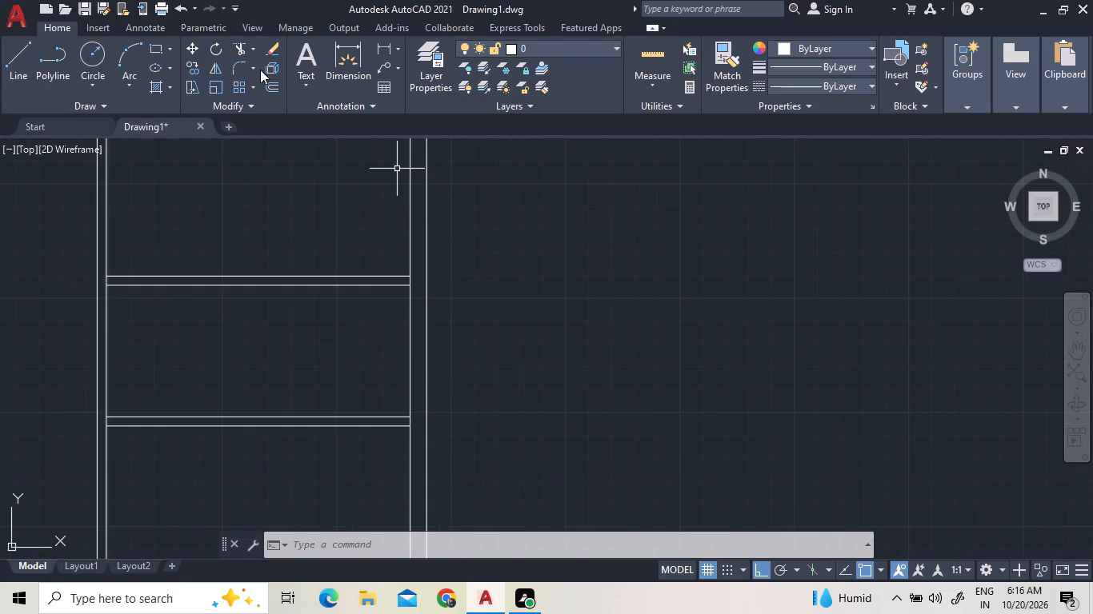
click(238, 49)
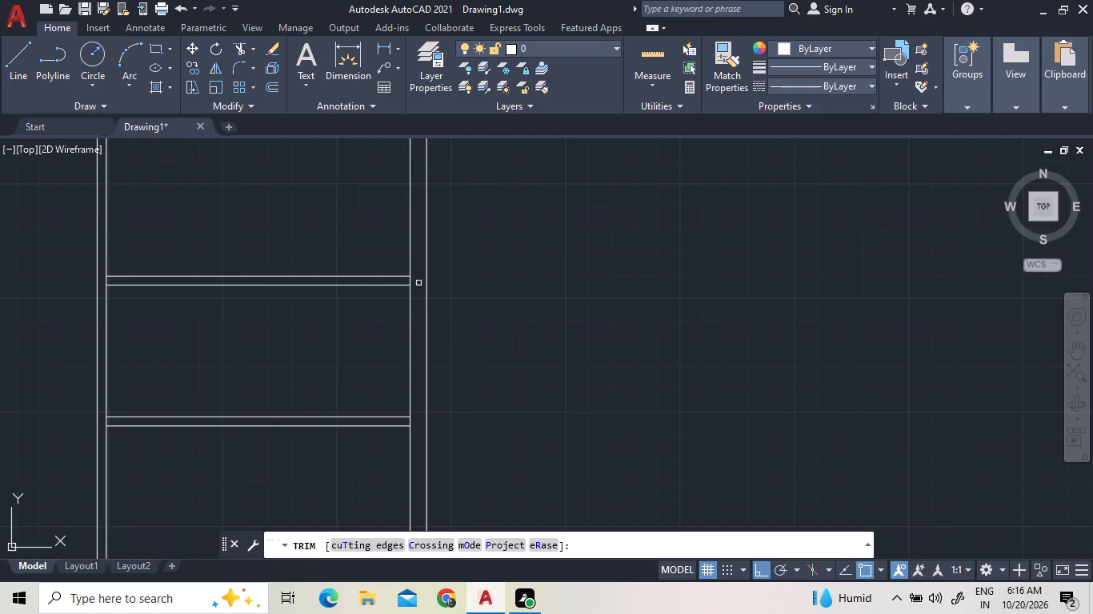
click(410, 280)
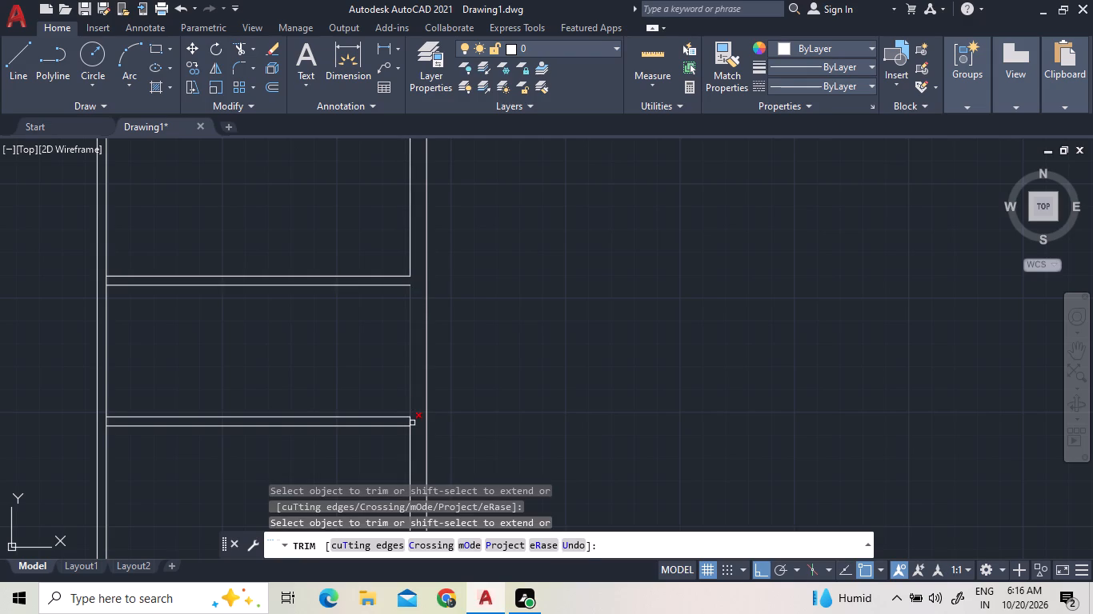
click(412, 423)
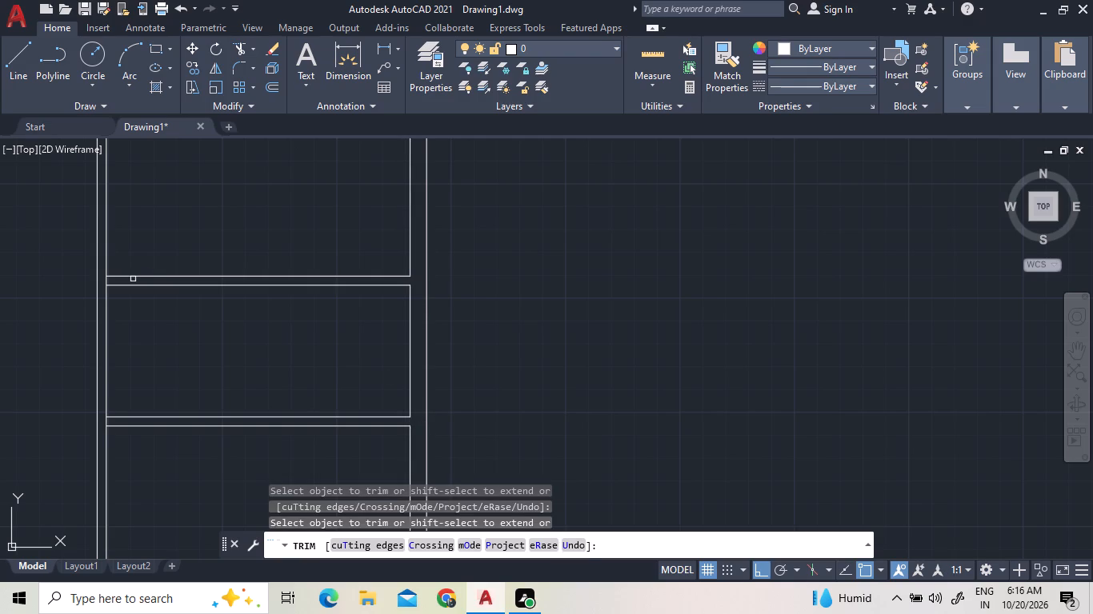
click(106, 281)
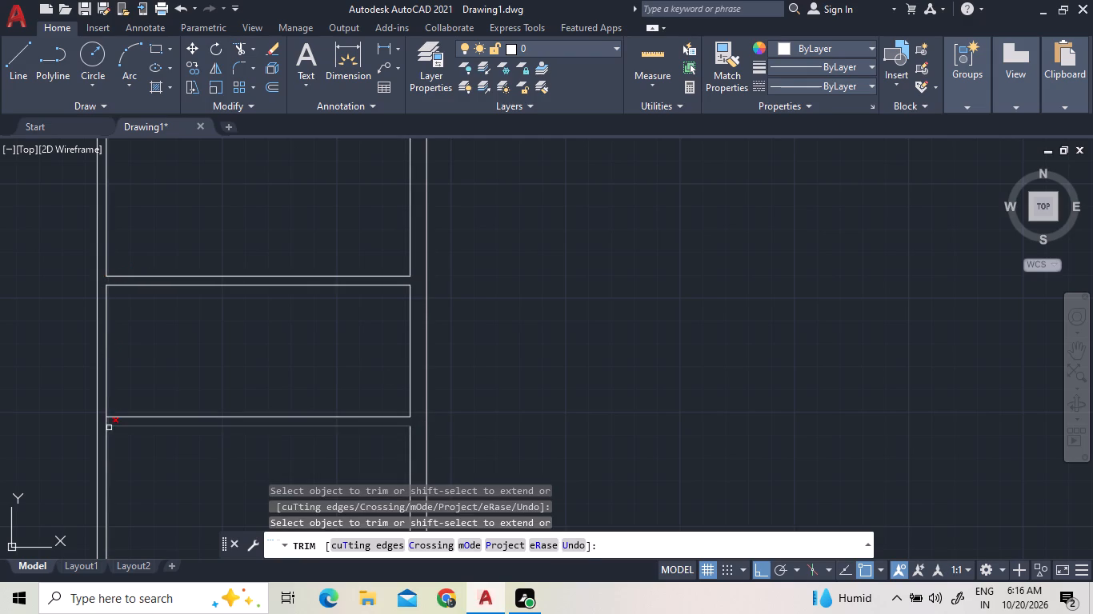
click(107, 422)
right_click(206, 349)
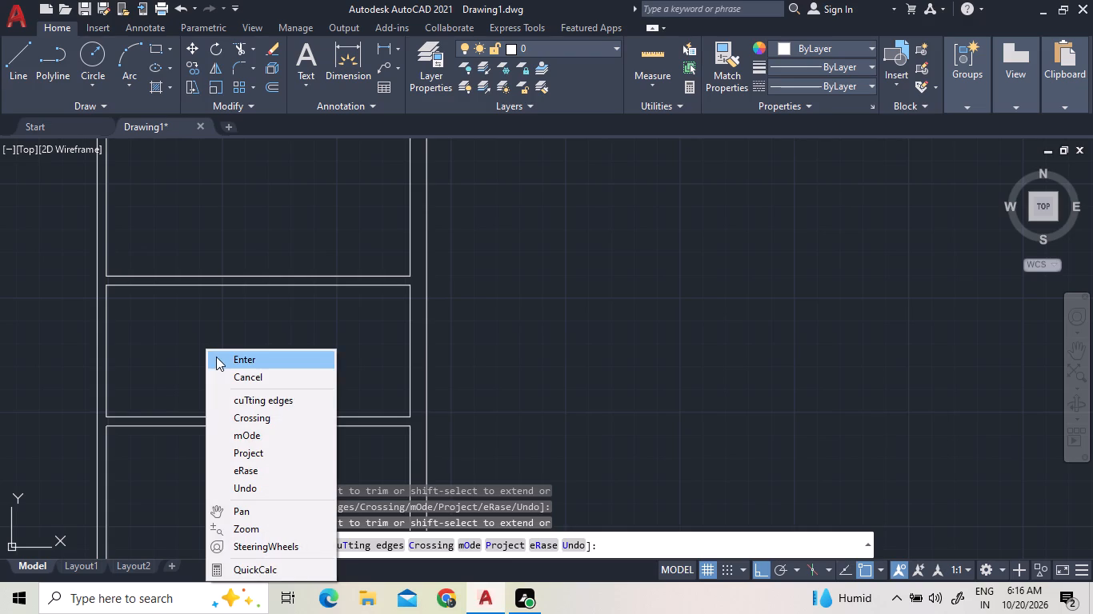
click(218, 357)
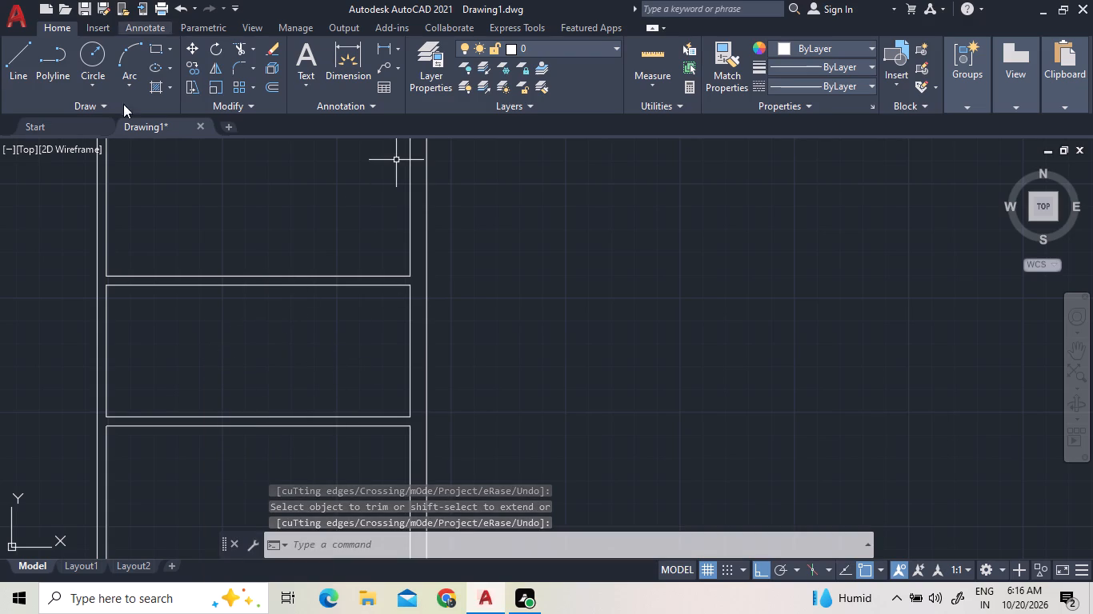
Offset the right inner wall line of the middle room in the right-hand column 8' to the left.
click(271, 90)
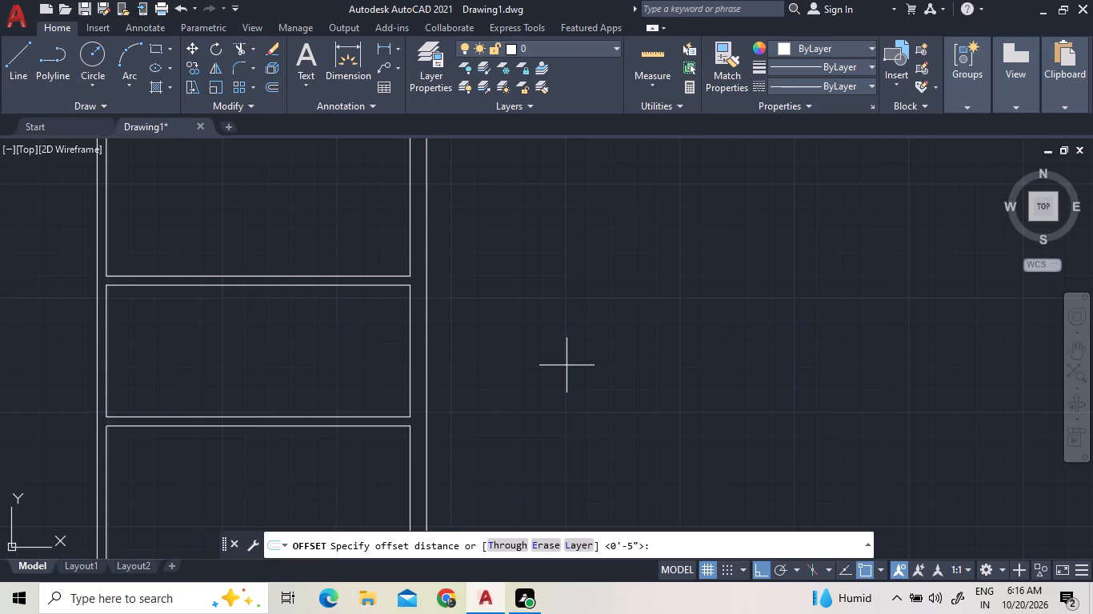
key(8)
key(apostrophe)
key(Return)
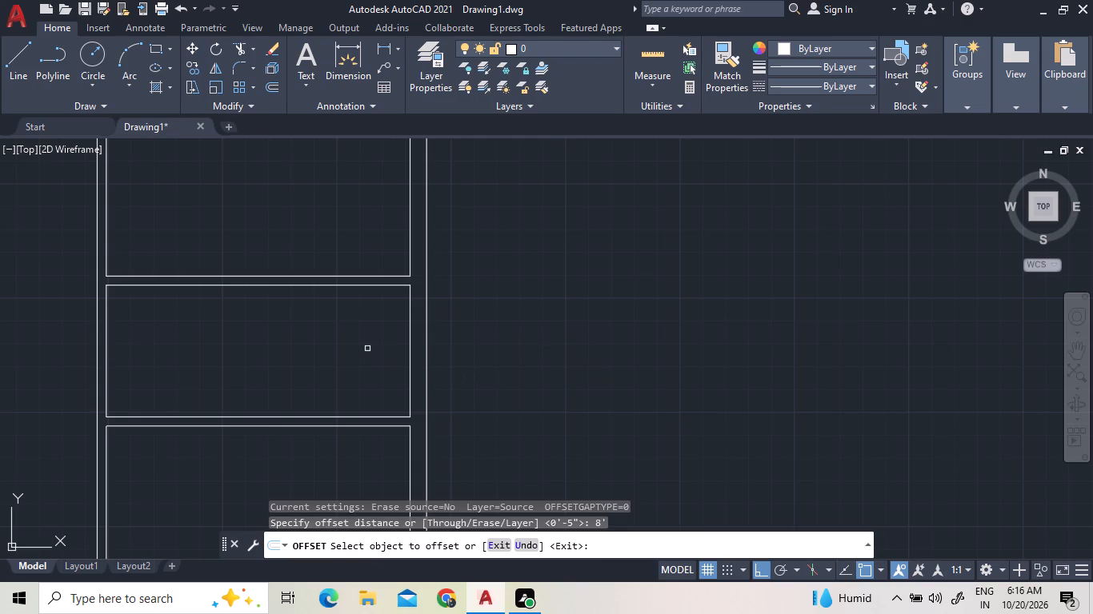
click(410, 362)
click(282, 353)
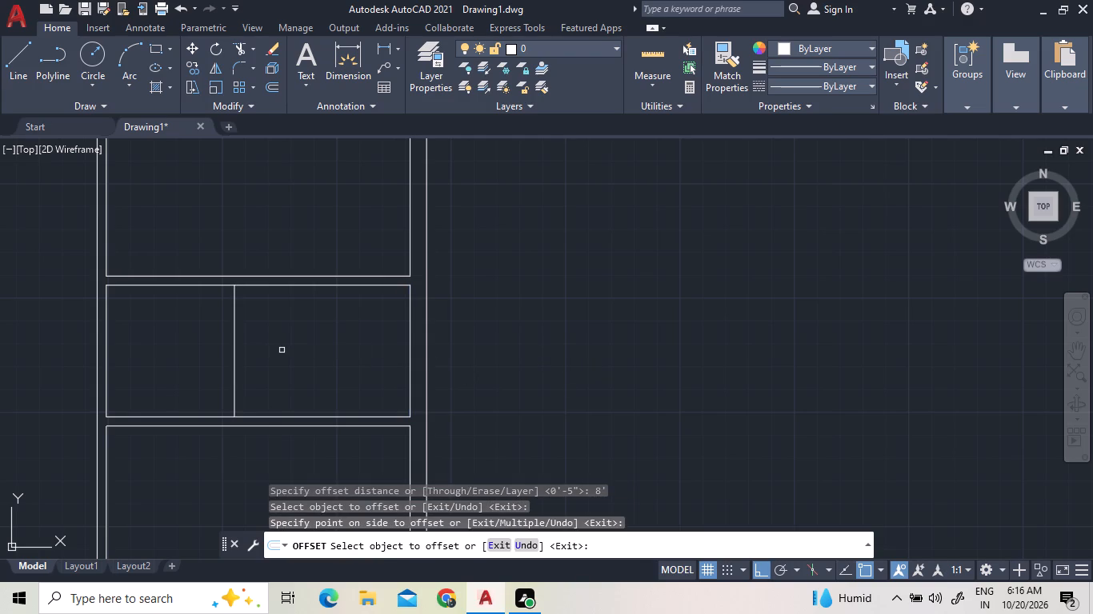
Offset the new vertical line 5" to the left to form a partition across the middle room.
click(274, 85)
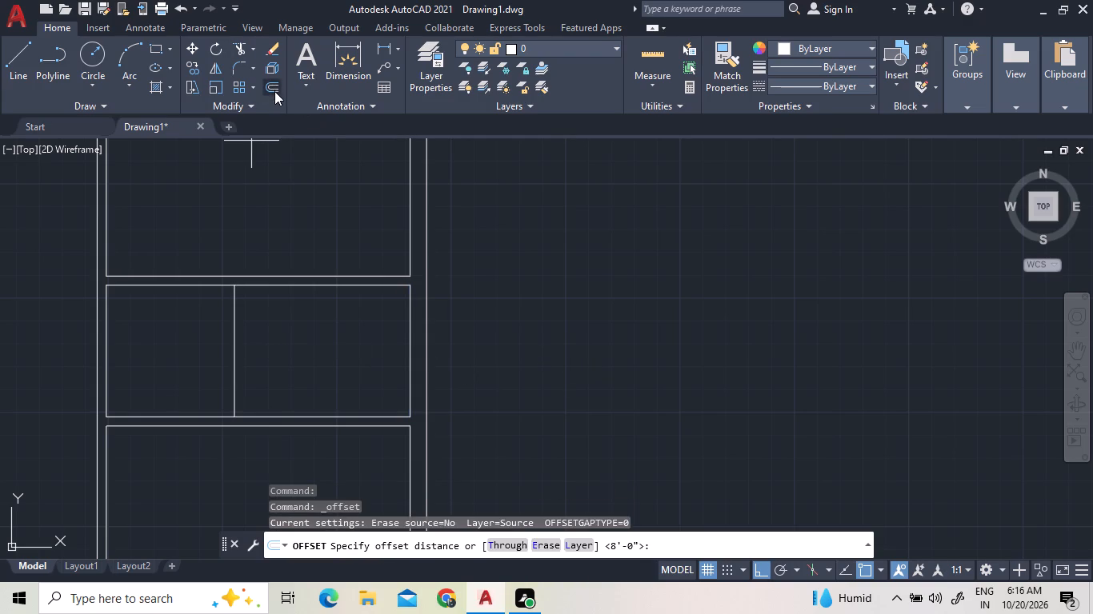
text(5")
key(Return)
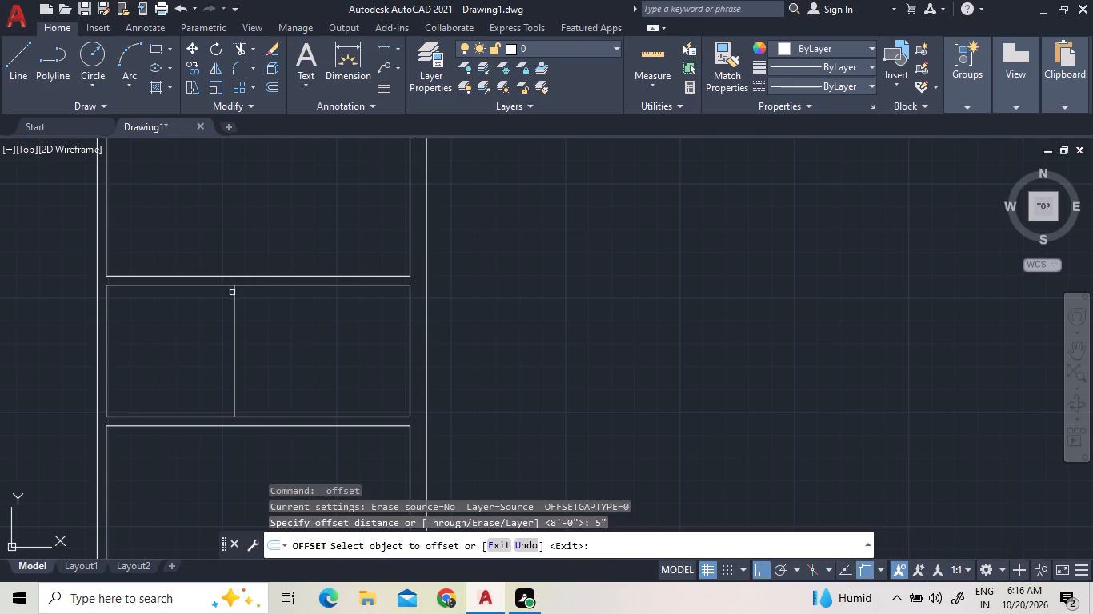
click(234, 303)
click(208, 303)
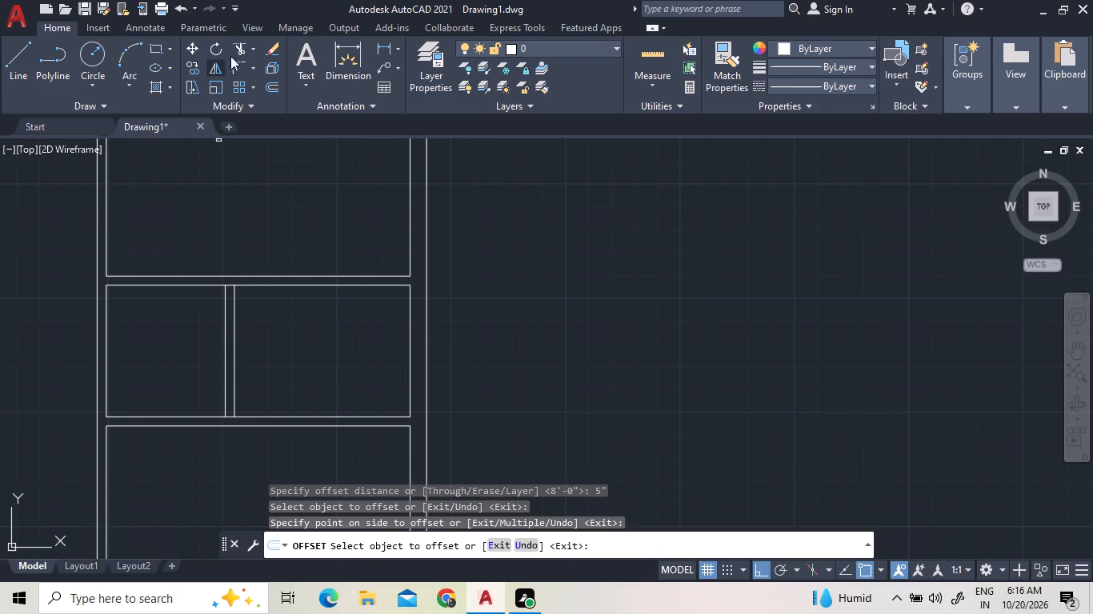
Trim the horizontal line segments between the paired vertical partition lines at the top and bottom of the middle room.
click(239, 53)
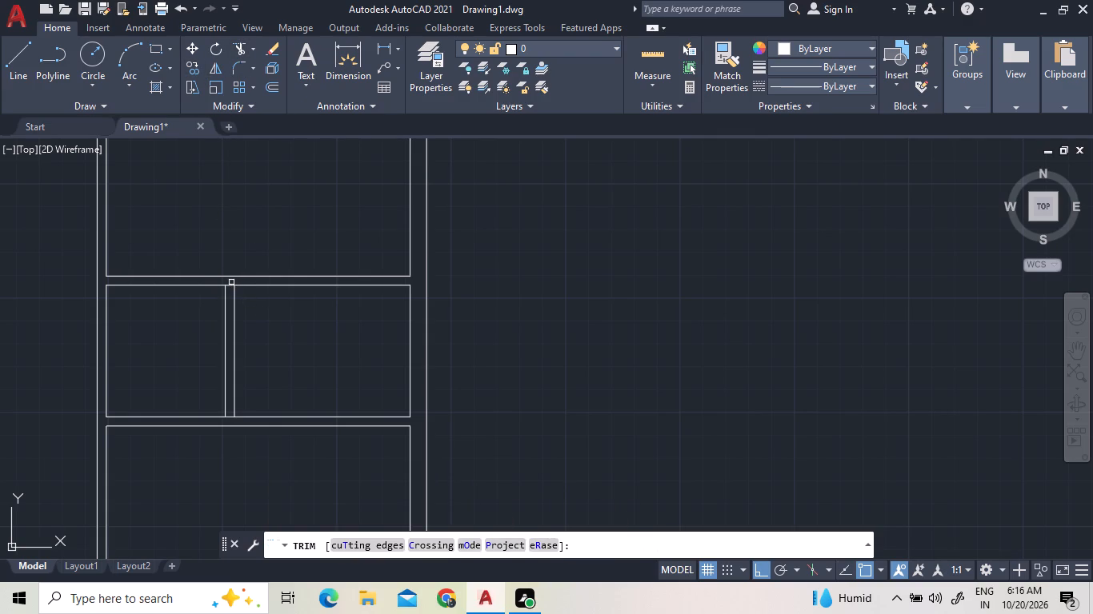
click(230, 285)
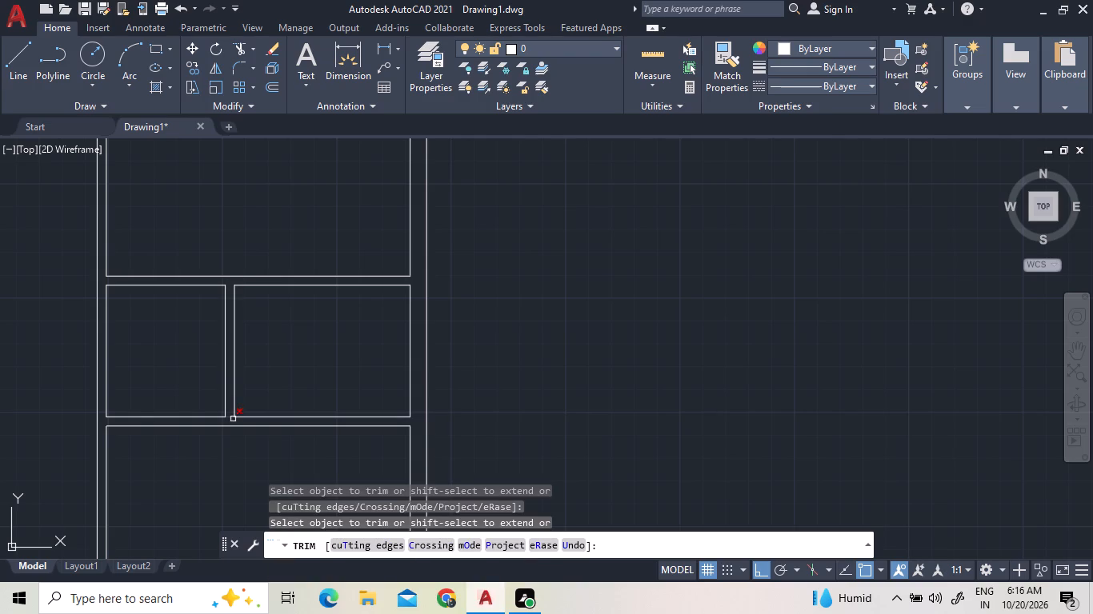
click(230, 419)
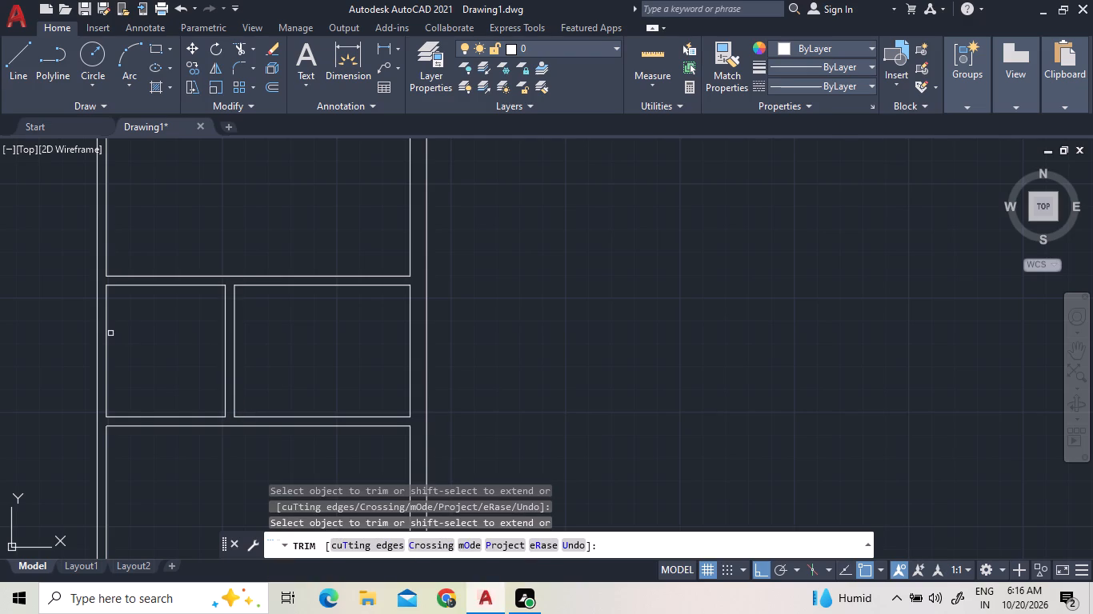
Trim away all four lines enclosing the middle room's left compartment, leaving only the outer vertical wall line on its left.
click(108, 333)
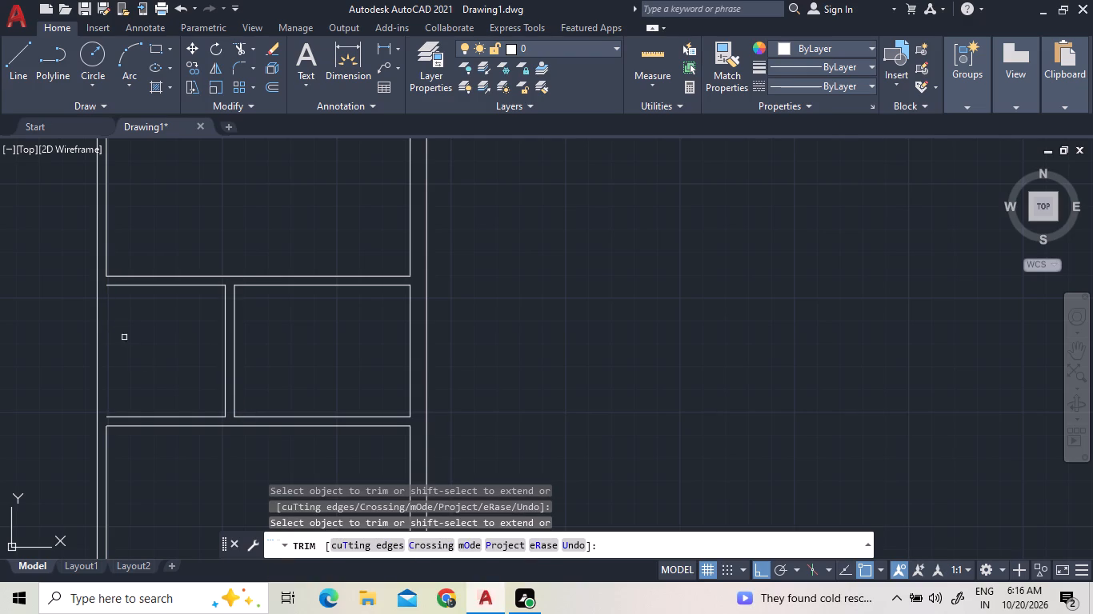
click(174, 291)
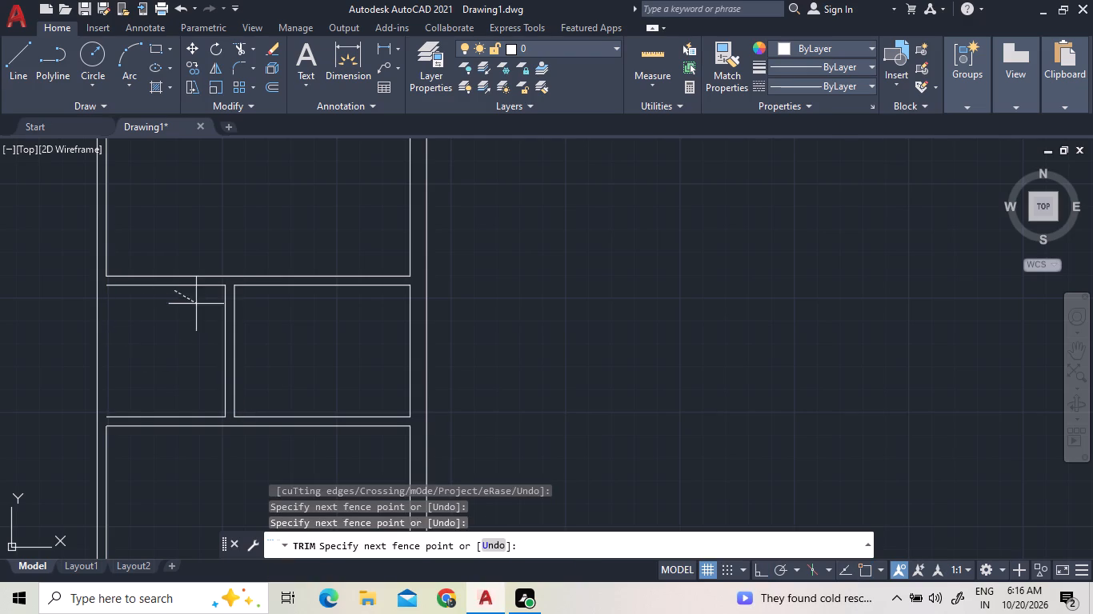
click(228, 347)
click(230, 336)
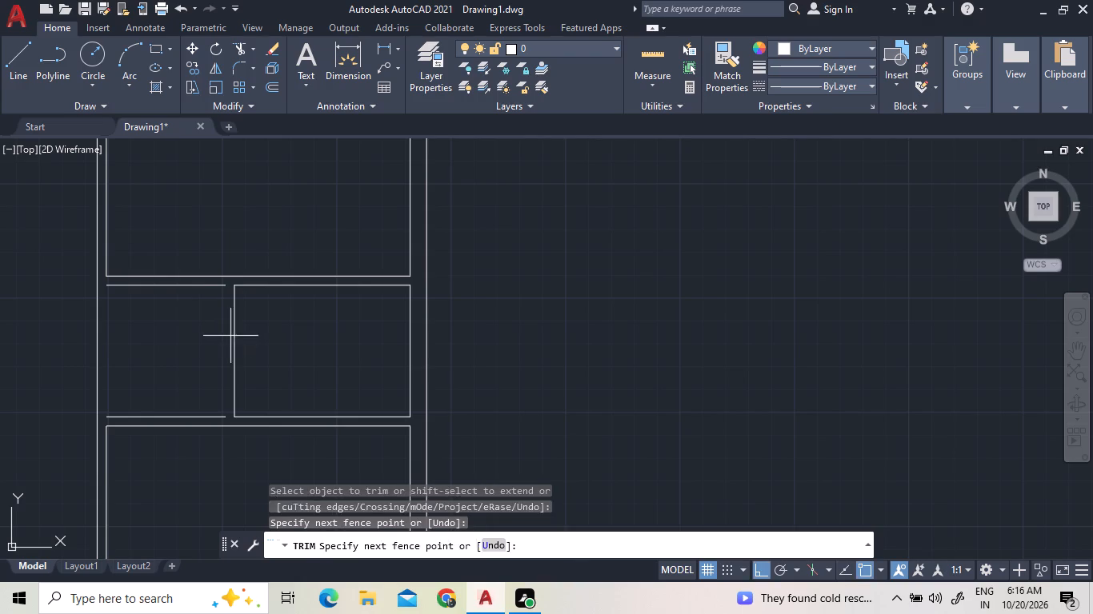
click(211, 281)
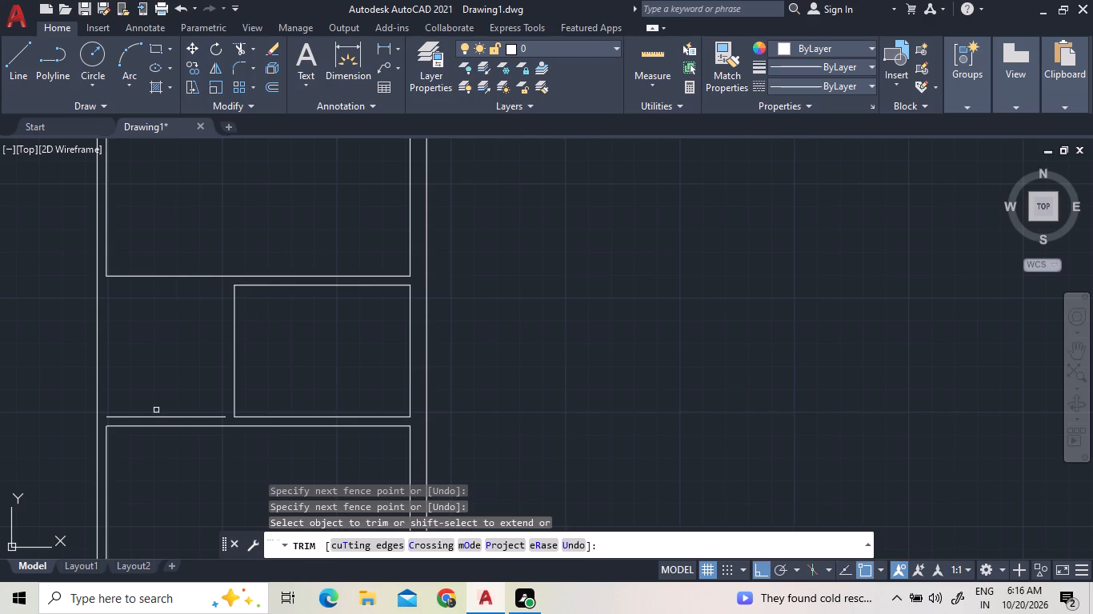
click(154, 417)
right_click(162, 367)
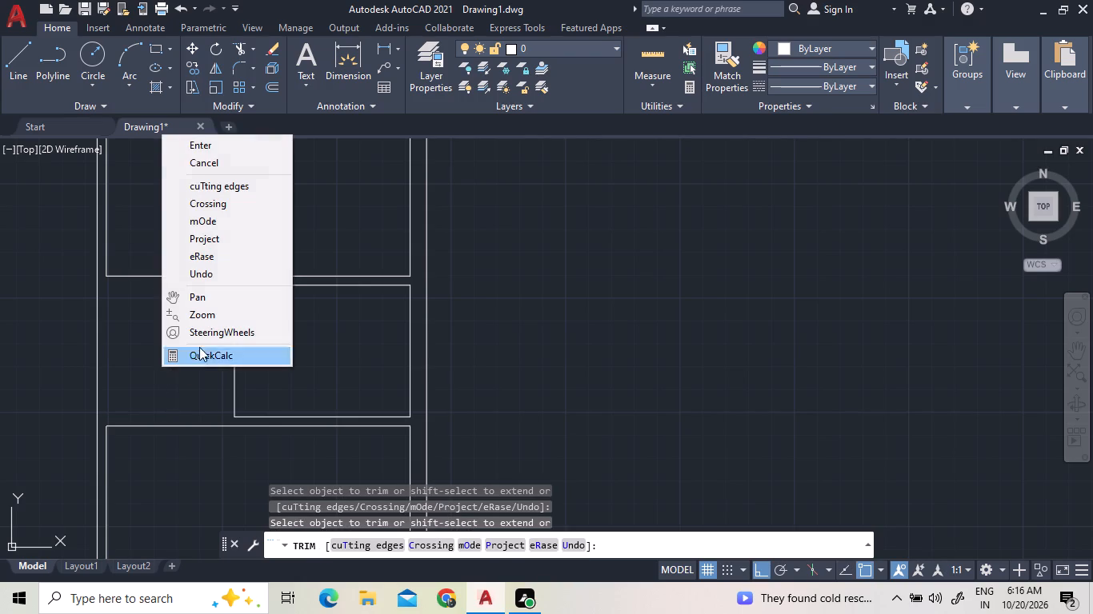
click(186, 147)
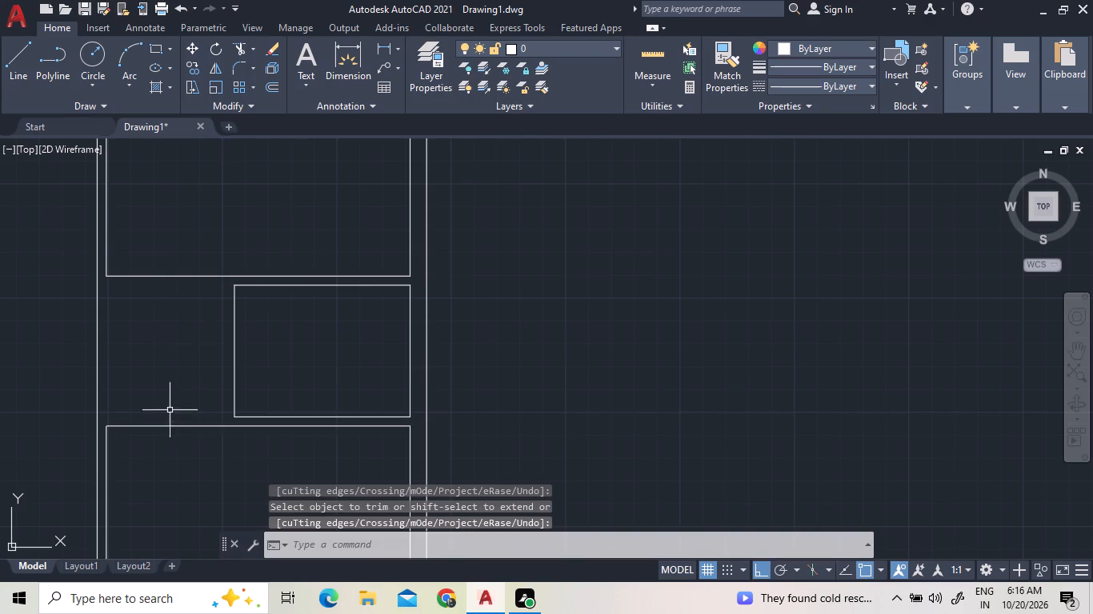
Extend the bottom line of the upper room and the top line of the lower room left to the outer vertical wall line.
click(258, 47)
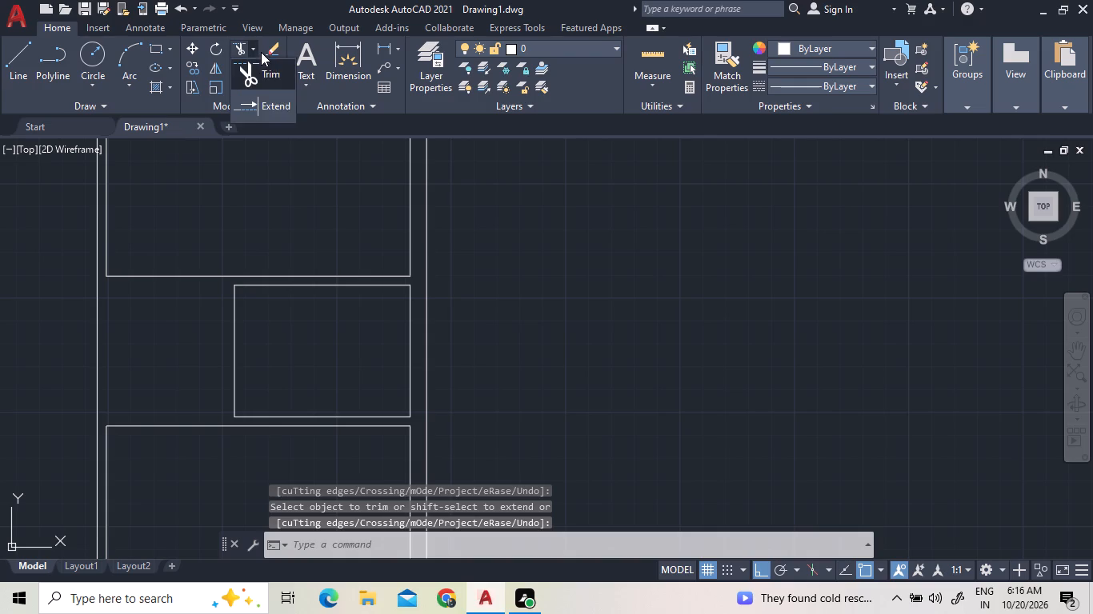
click(262, 112)
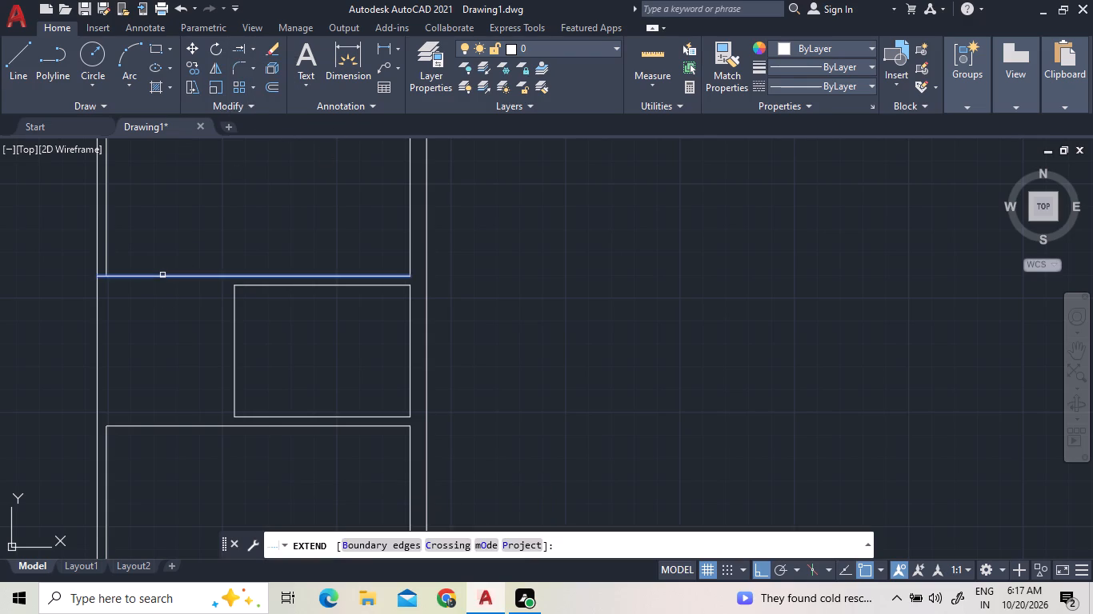
click(162, 275)
click(124, 428)
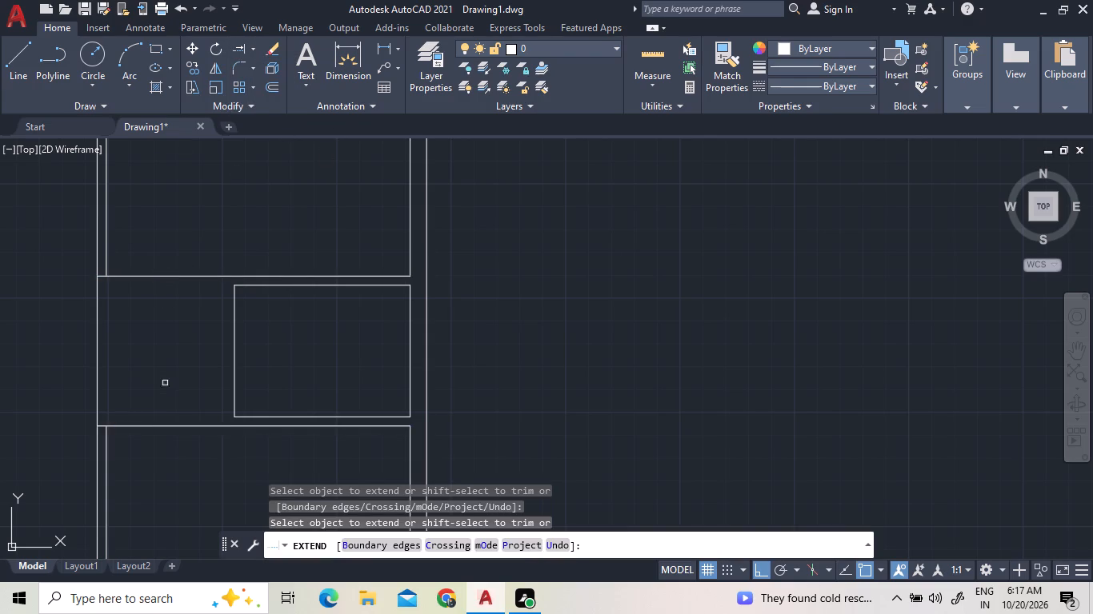
right_click(132, 326)
click(152, 334)
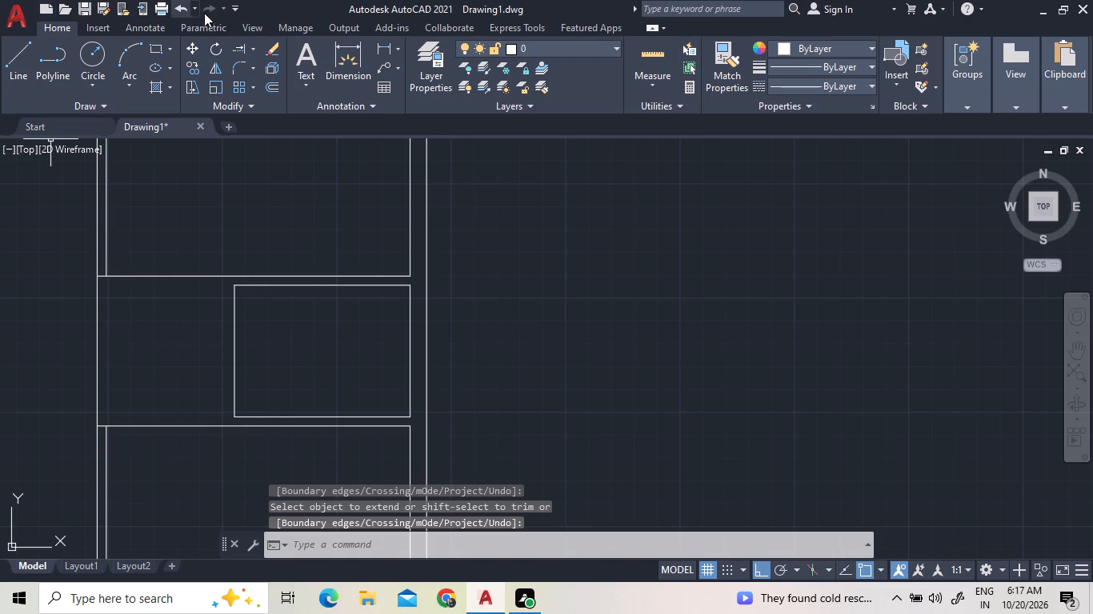
Trim the vertical wall line across the opening between the upper and lower right-hand rooms.
click(253, 49)
click(242, 65)
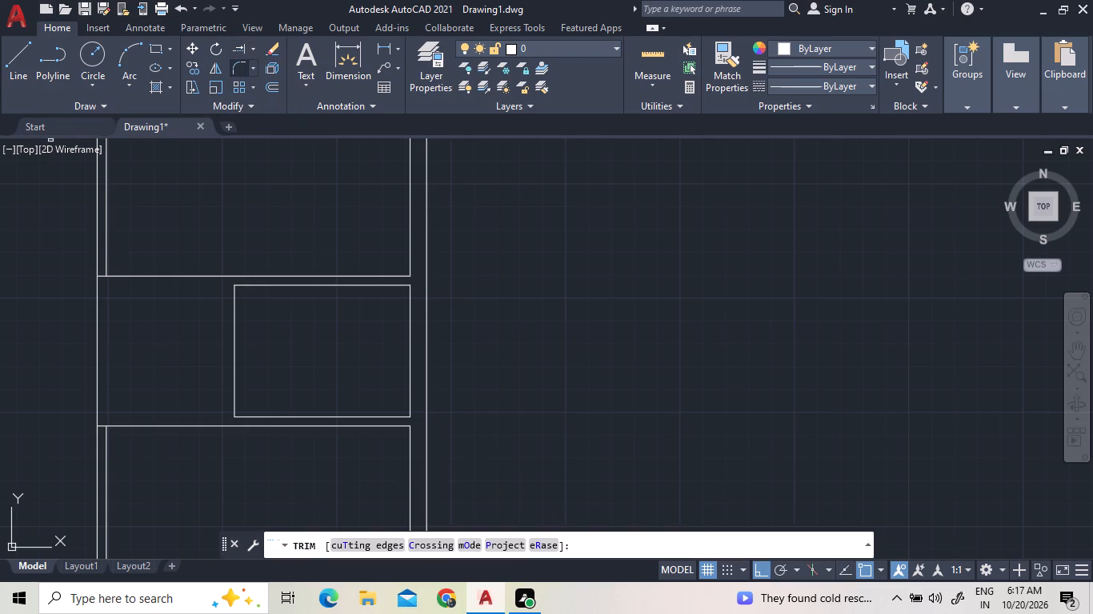
click(99, 330)
scroll(187, 359, down, 1)
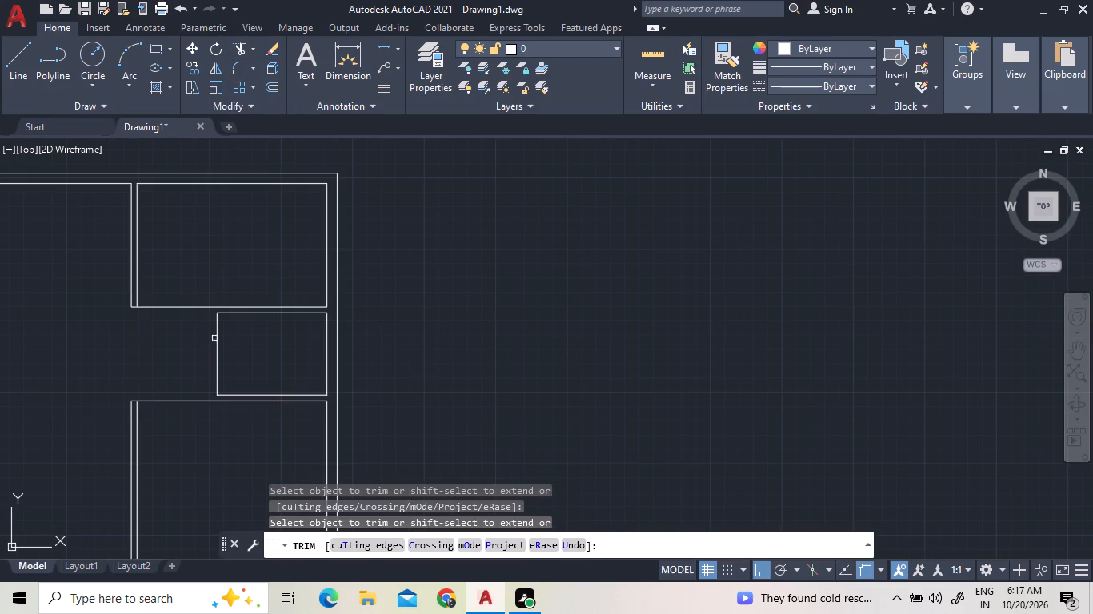
right_click(238, 339)
click(261, 349)
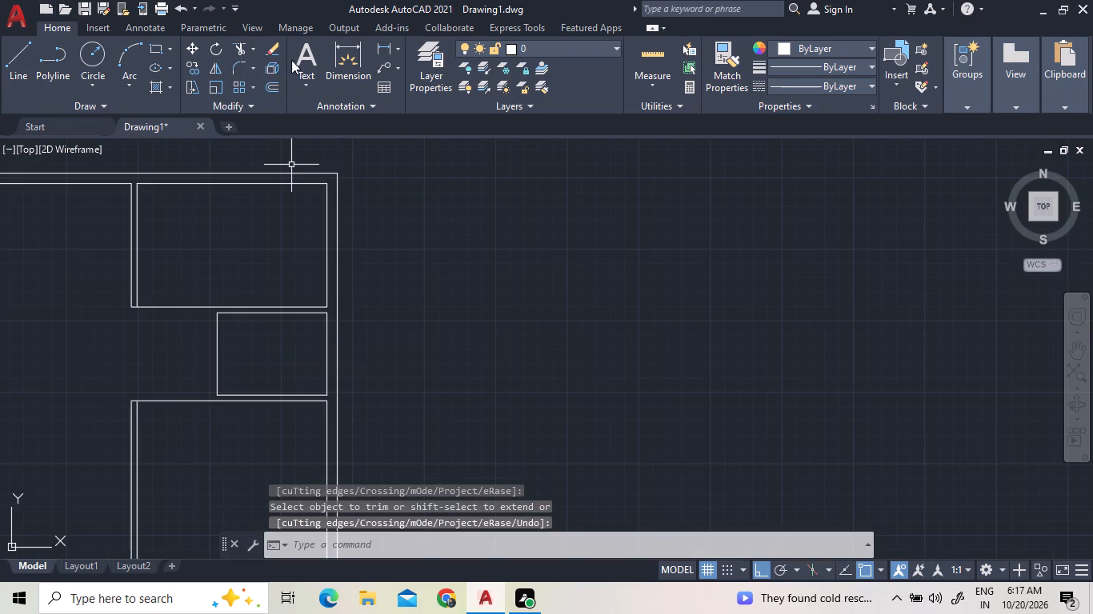
Offset the small middle room's left wall line 5" outward to the left.
click(274, 103)
click(277, 89)
click(277, 89)
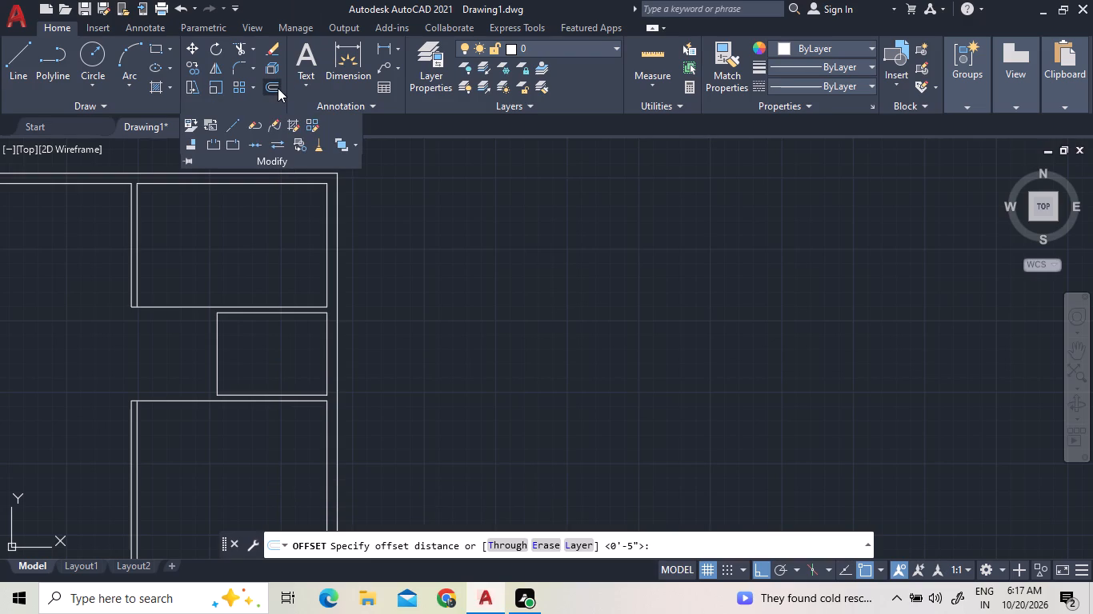
key(Return)
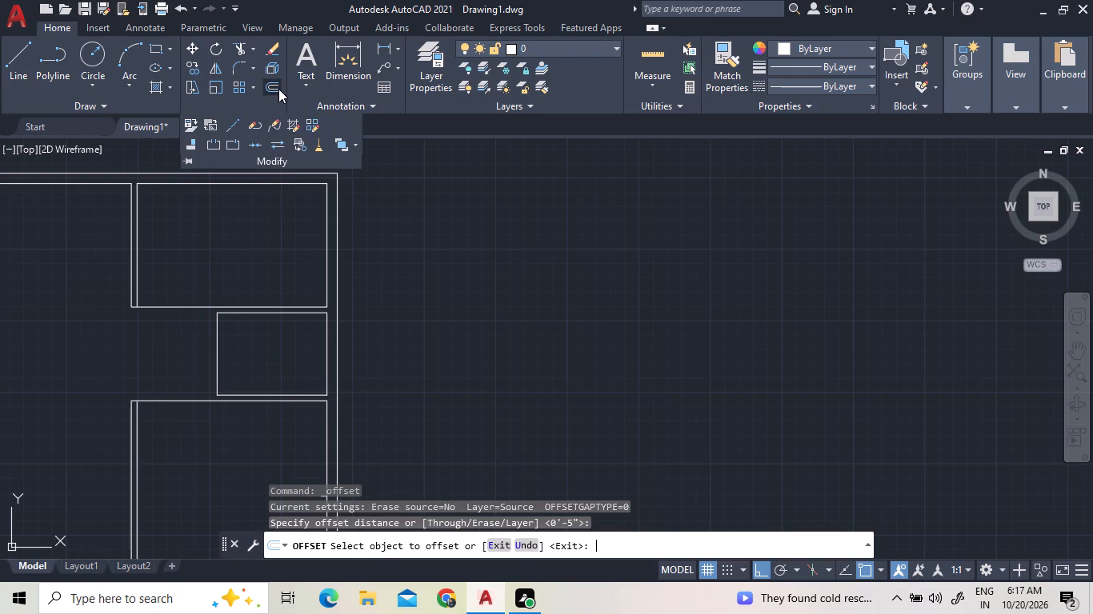
click(214, 367)
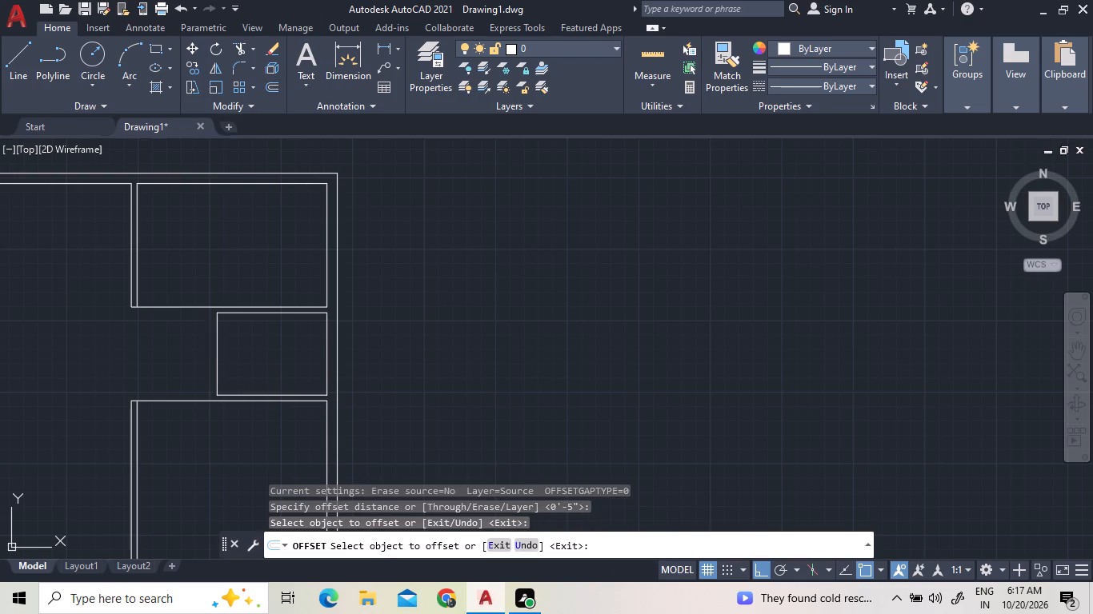
click(218, 357)
click(196, 357)
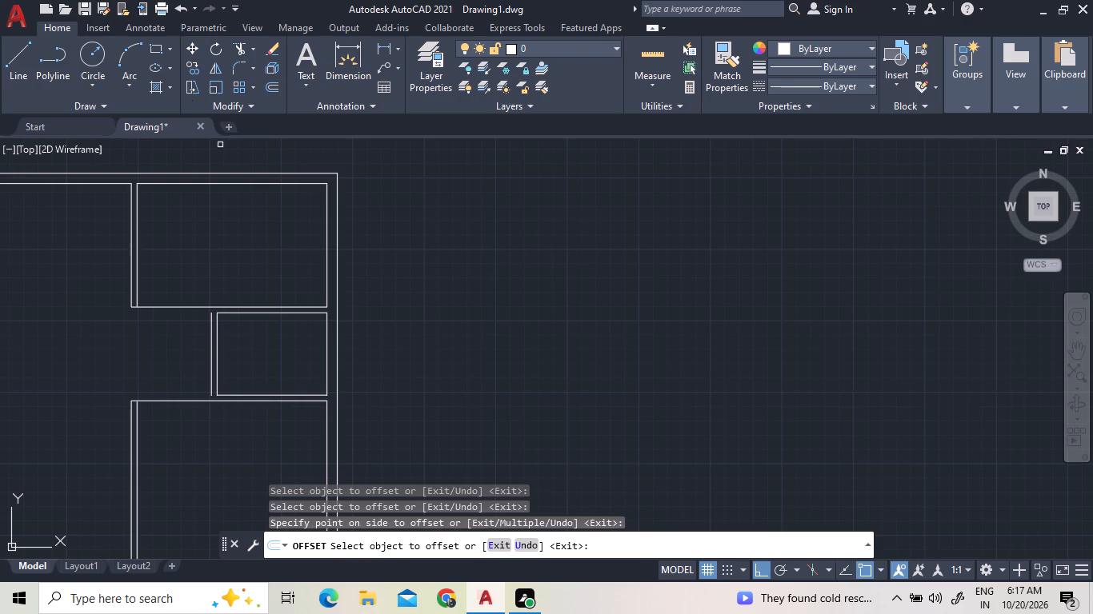
Extend both ends of the small middle room's outer left wall line to the horizontal partition lines above and below.
click(251, 50)
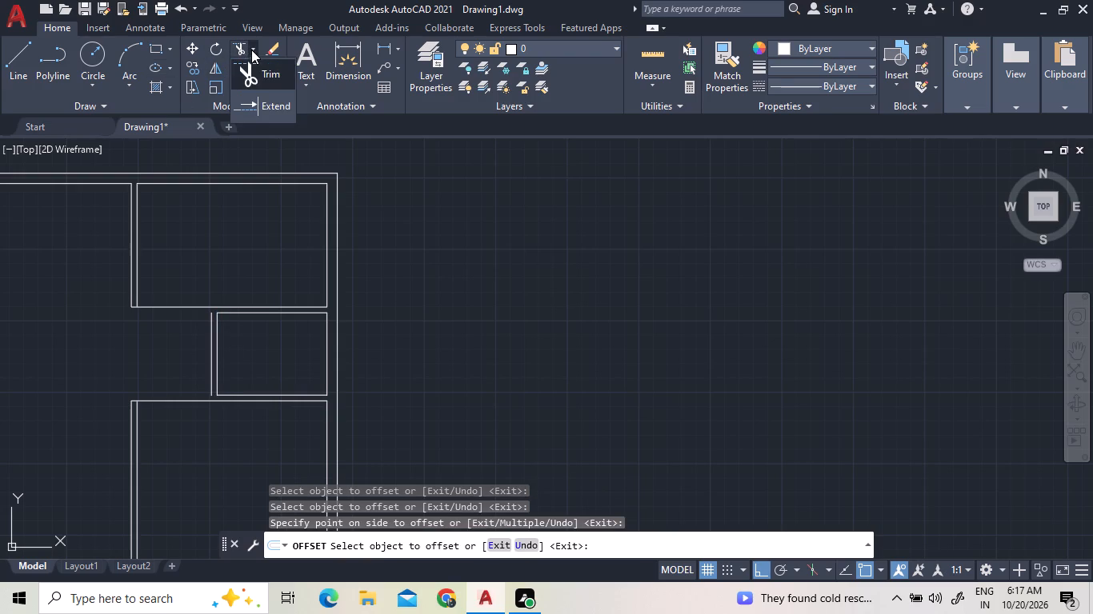
click(265, 98)
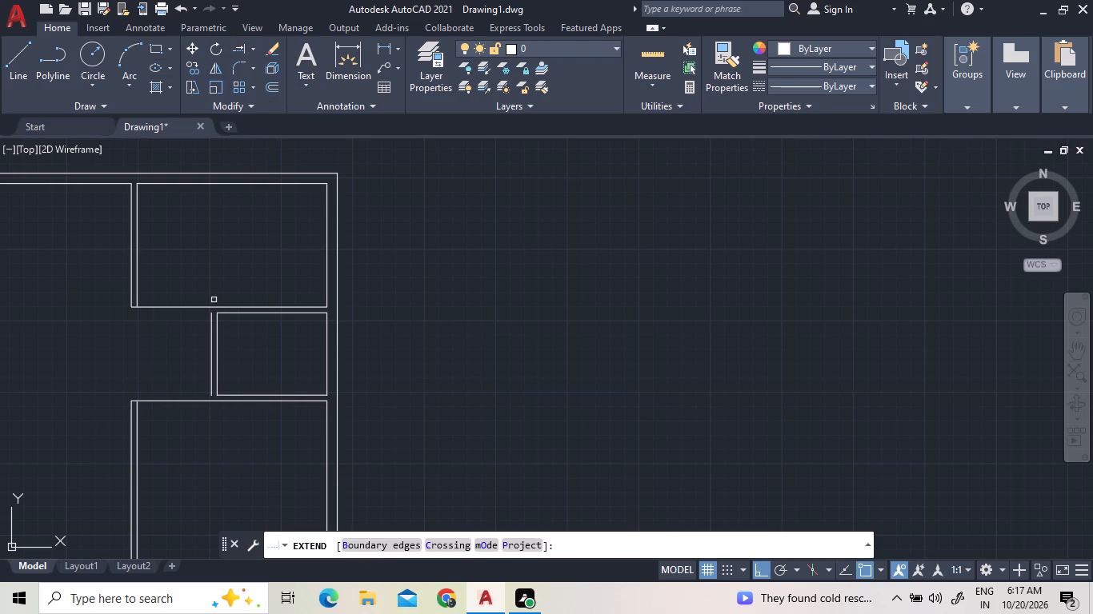
click(210, 328)
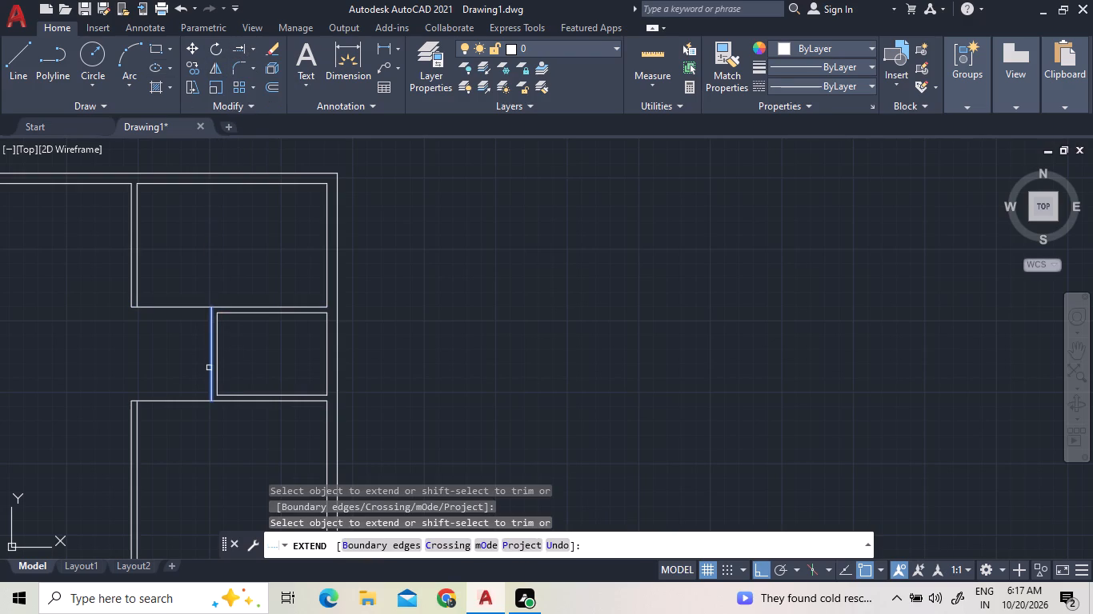
click(209, 368)
right_click(453, 301)
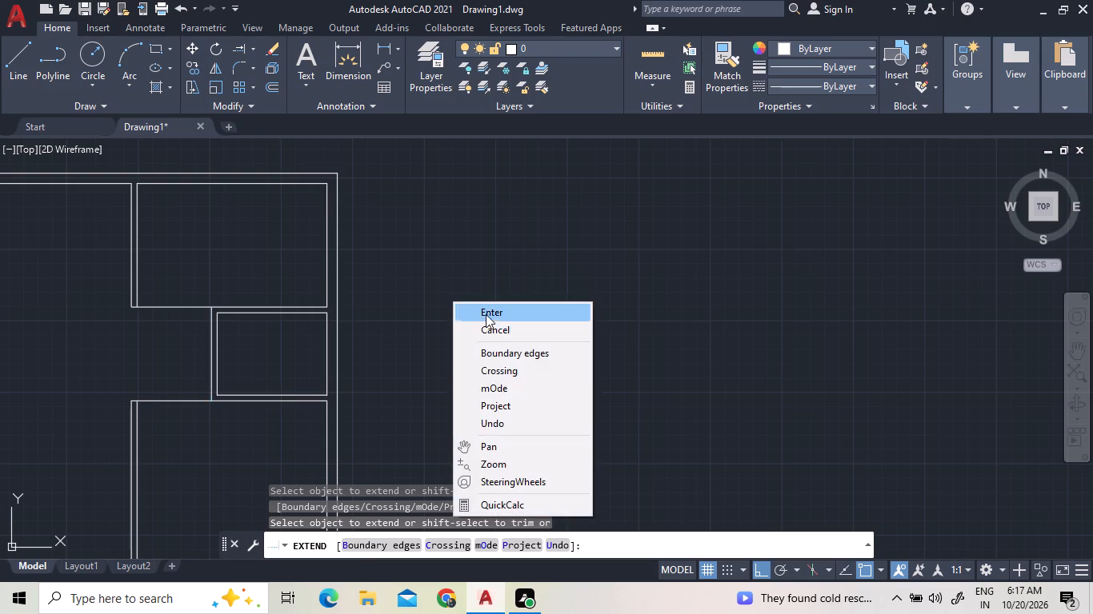
click(486, 316)
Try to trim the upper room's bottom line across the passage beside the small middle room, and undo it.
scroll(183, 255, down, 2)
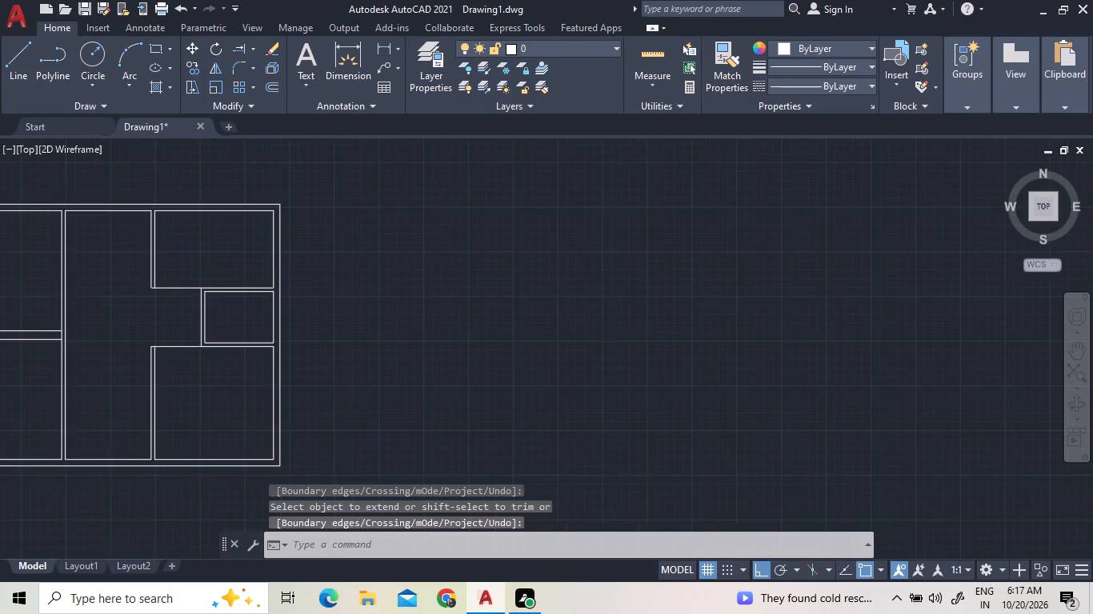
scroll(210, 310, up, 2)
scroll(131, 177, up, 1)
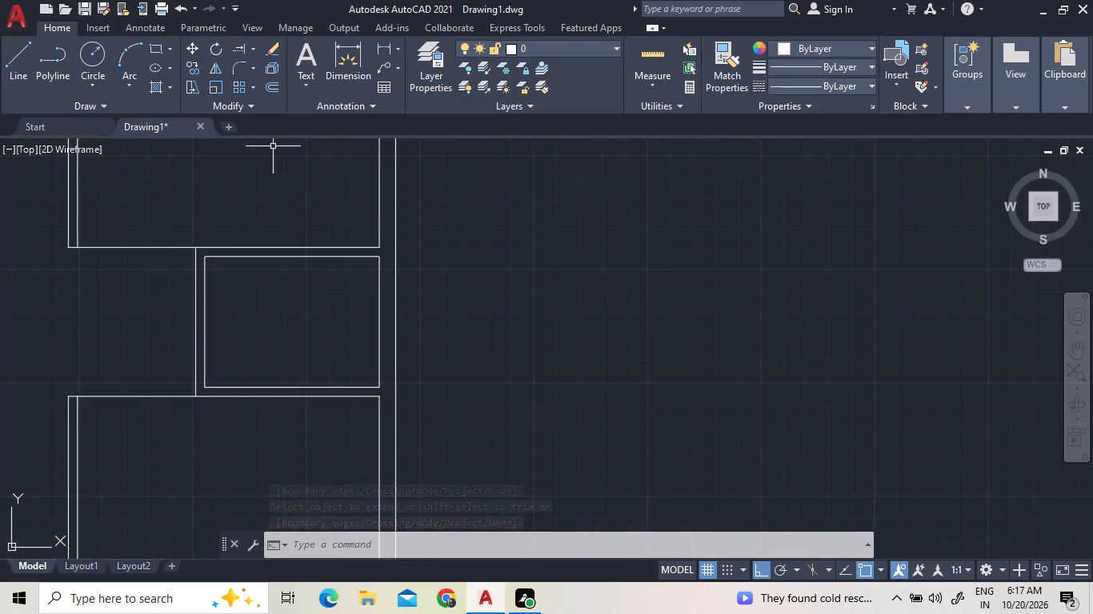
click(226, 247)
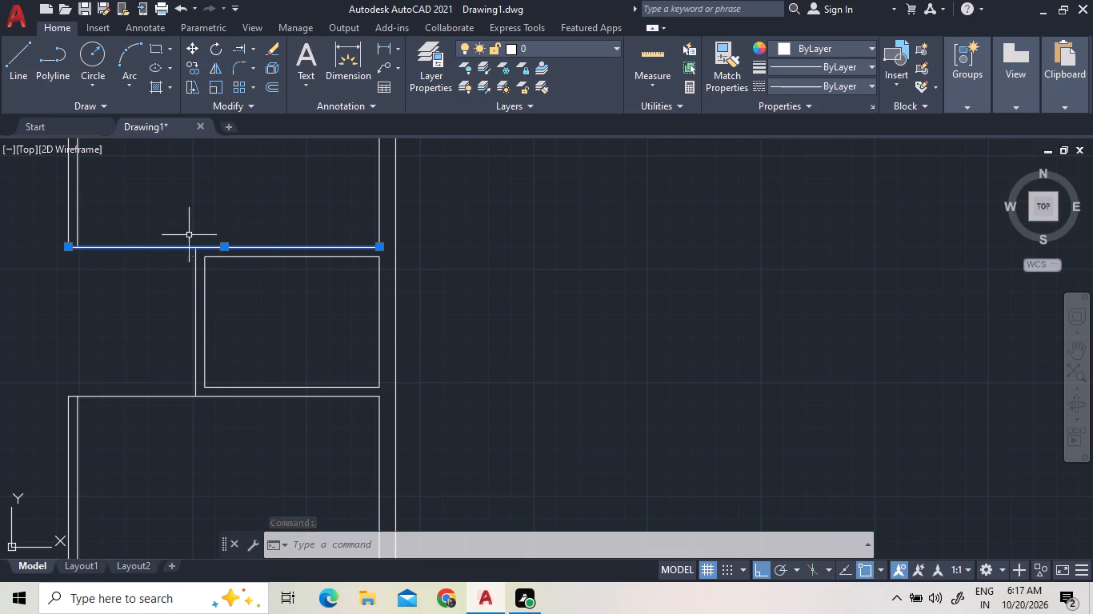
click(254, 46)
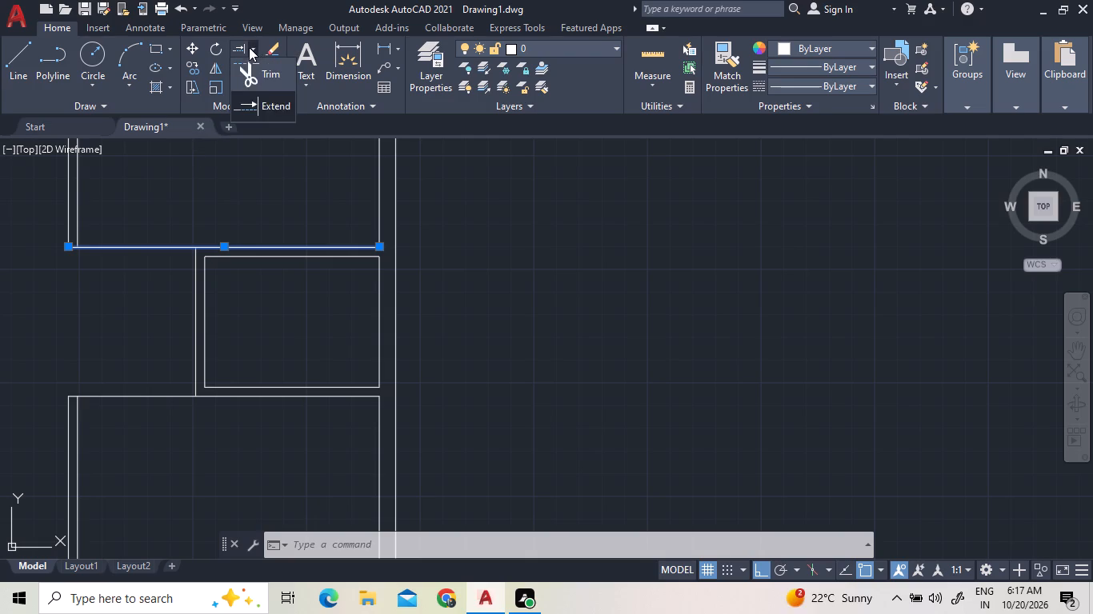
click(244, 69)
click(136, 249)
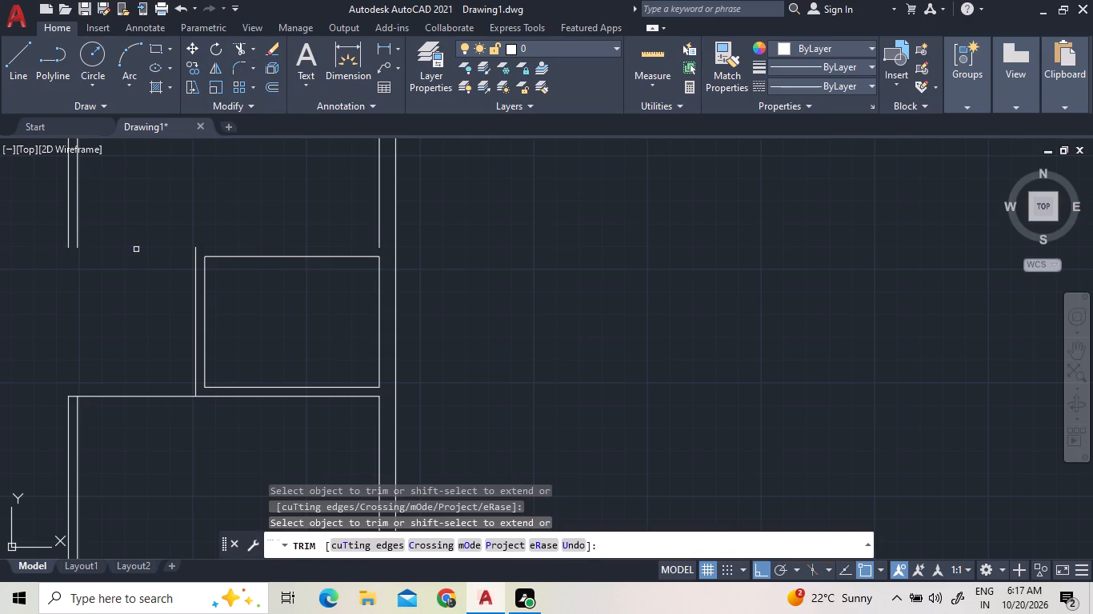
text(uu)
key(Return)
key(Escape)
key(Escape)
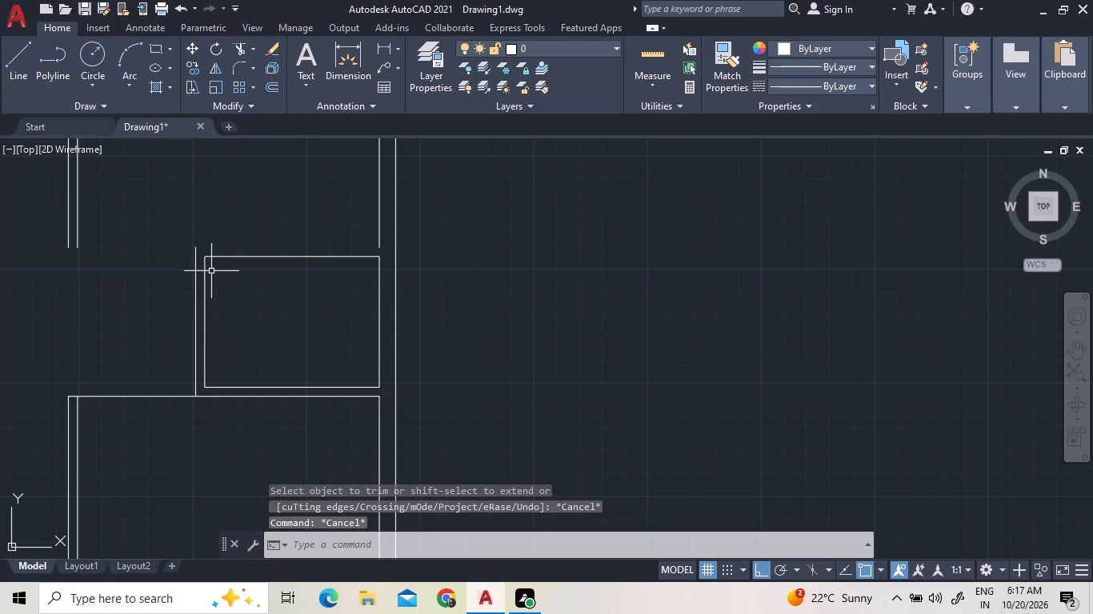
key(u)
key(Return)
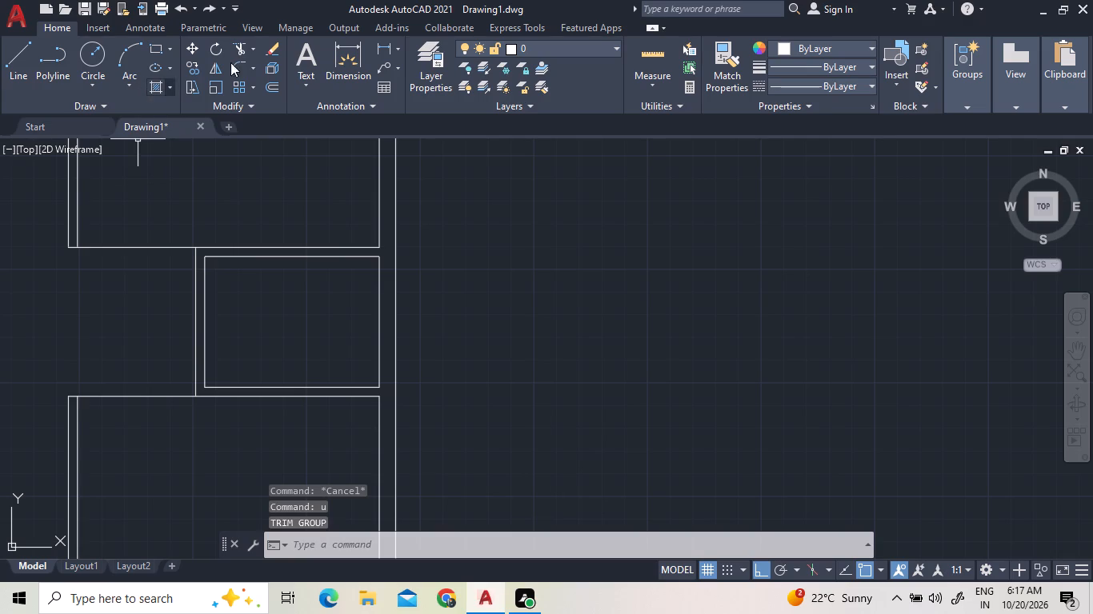
Trim the upper room's bottom line and the lower room's top line across the passage, up to the small middle room's outer left wall.
click(241, 51)
click(109, 247)
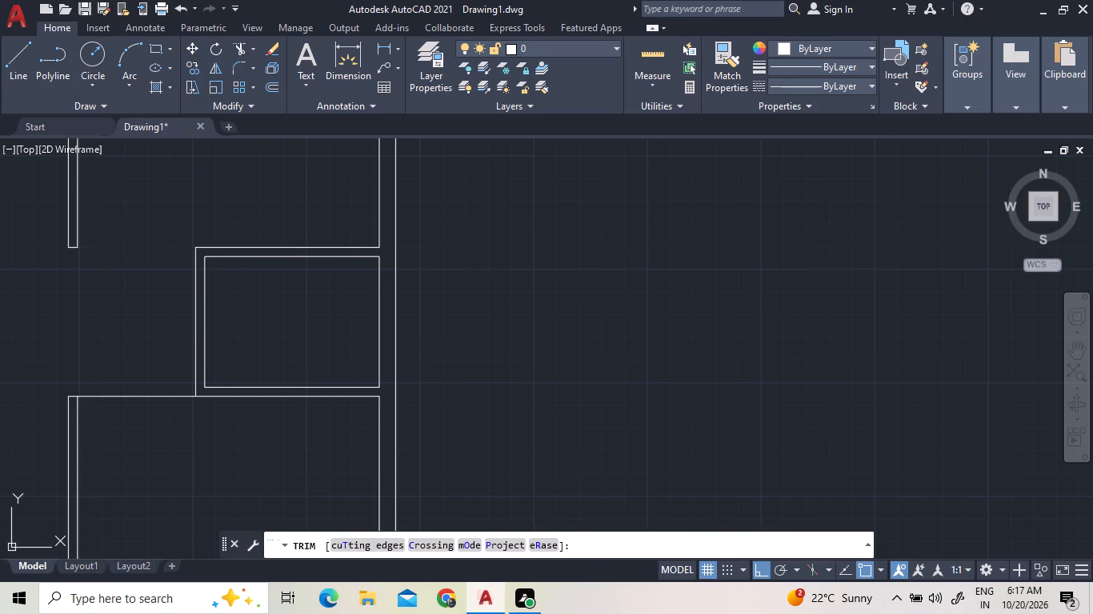
scroll(114, 234, down, 2)
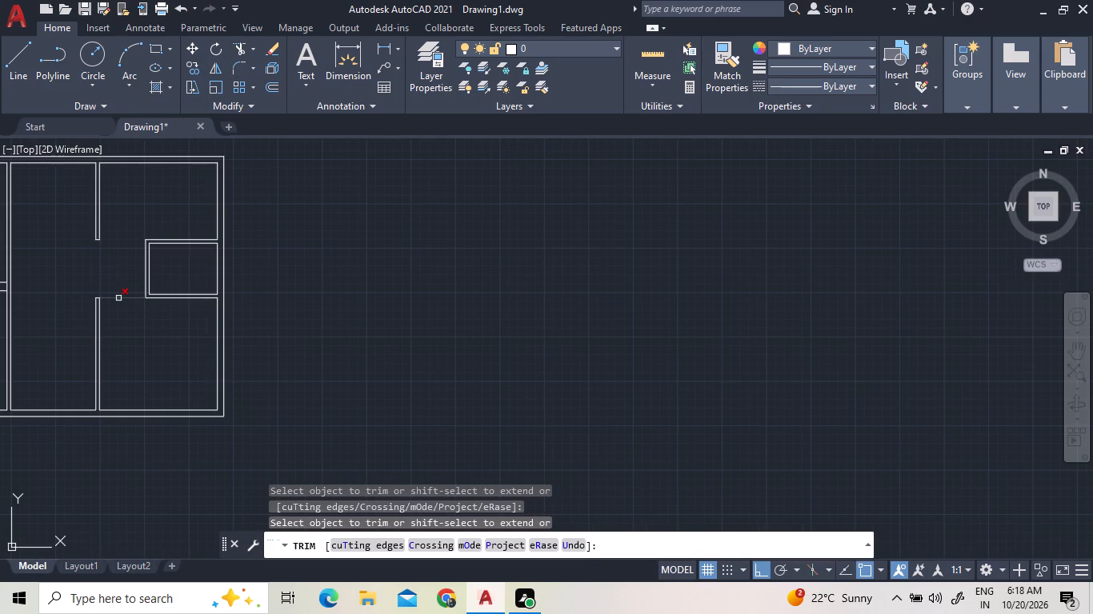
click(118, 298)
scroll(139, 253, down, 2)
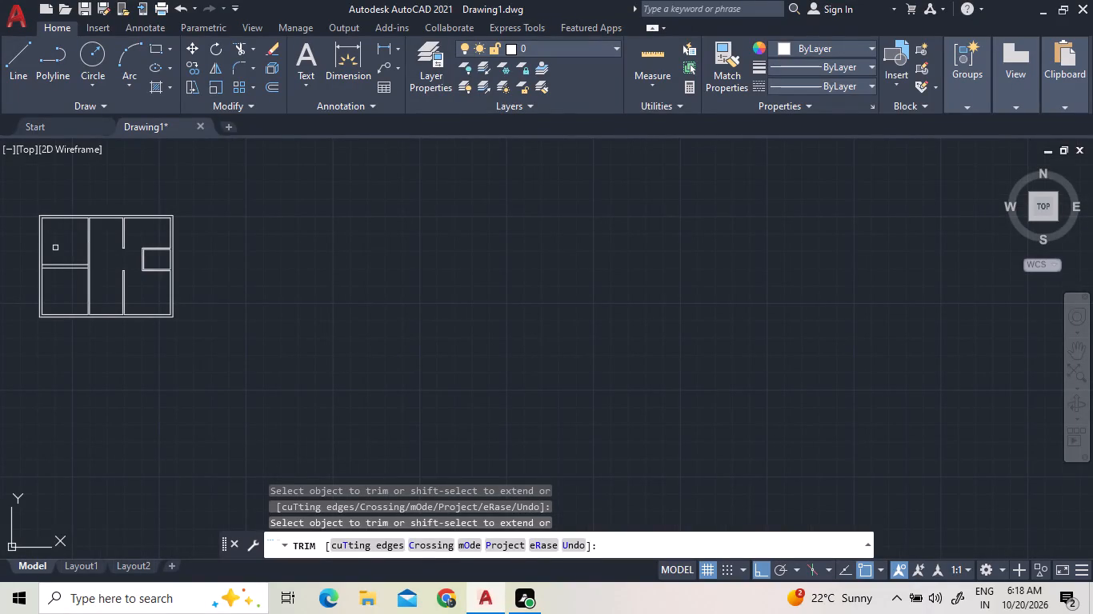
scroll(55, 248, up, 2)
scroll(88, 371, up, 1)
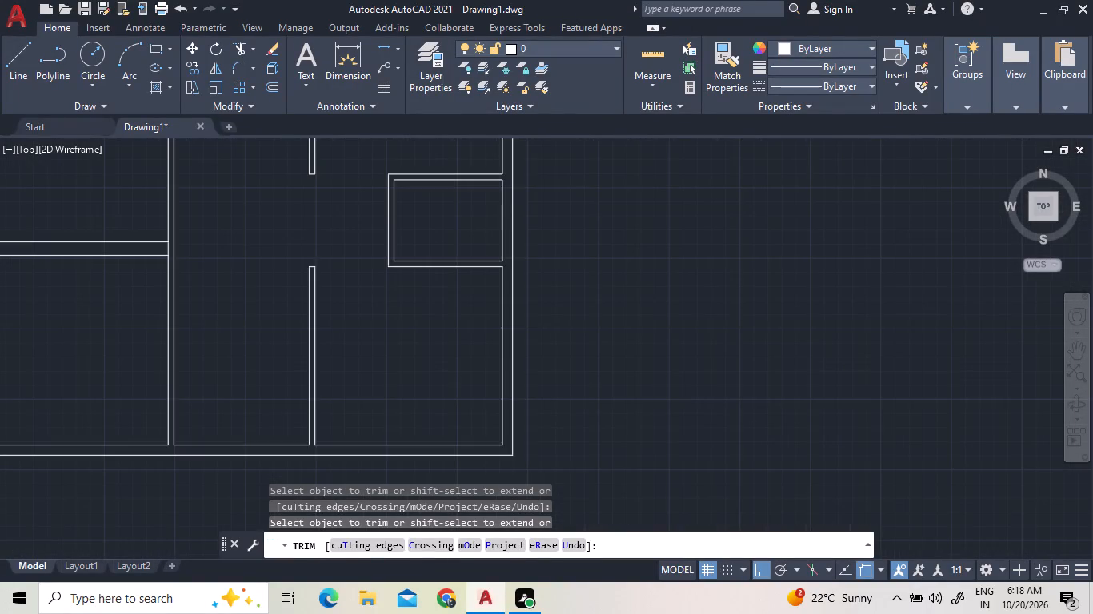
scroll(91, 371, down, 1)
scroll(125, 249, up, 1)
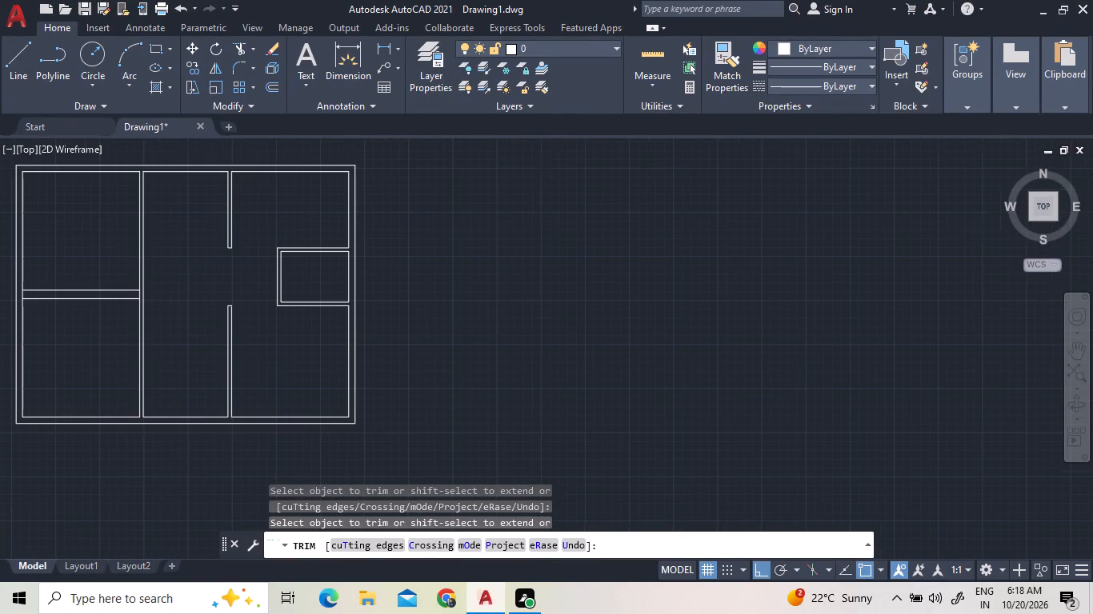
right_click(226, 279)
click(230, 288)
scroll(231, 289, down, 2)
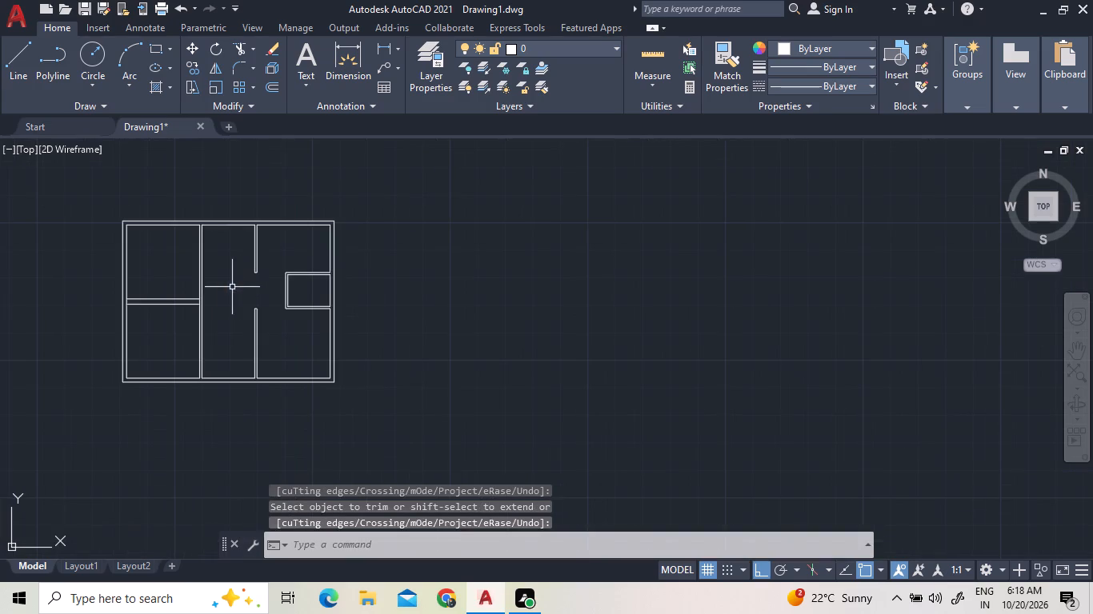
Measure the dimensions of the two left-hand rooms.
click(643, 67)
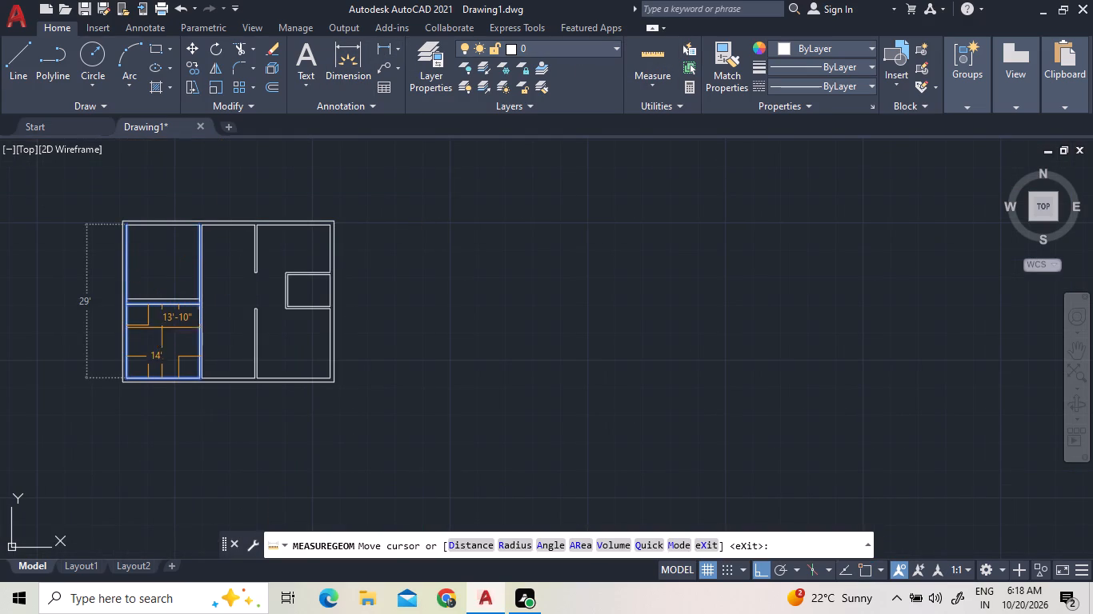
scroll(203, 271, up, 2)
scroll(138, 368, up, 2)
scroll(150, 360, down, 2)
scroll(0, 333, up, 1)
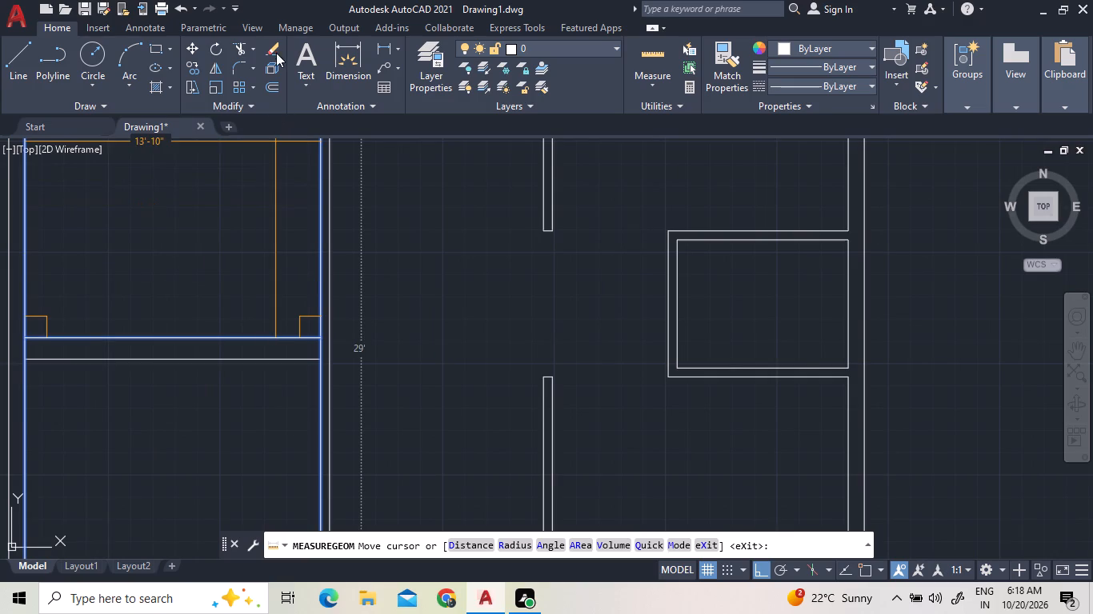
Trim both inner vertical wall lines across the thickness of the partition between the two left-hand rooms.
click(237, 50)
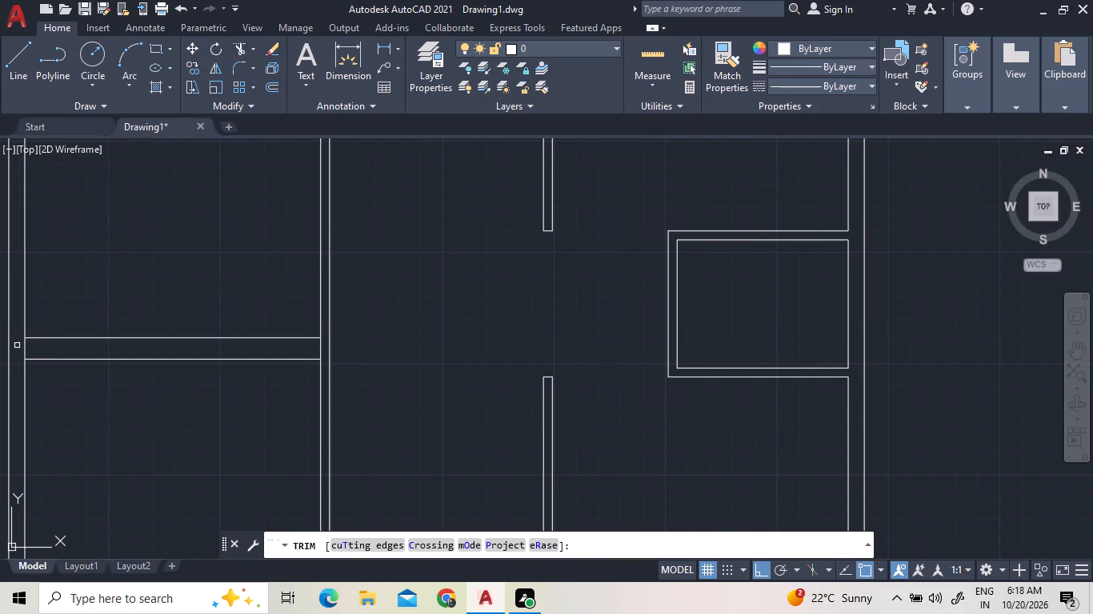
click(24, 345)
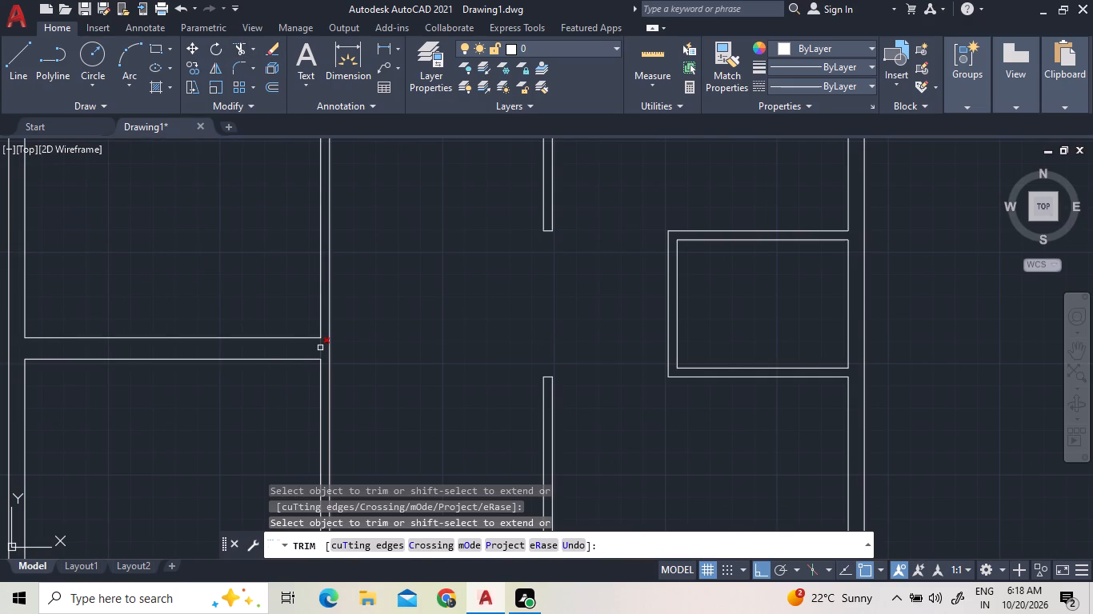
click(320, 348)
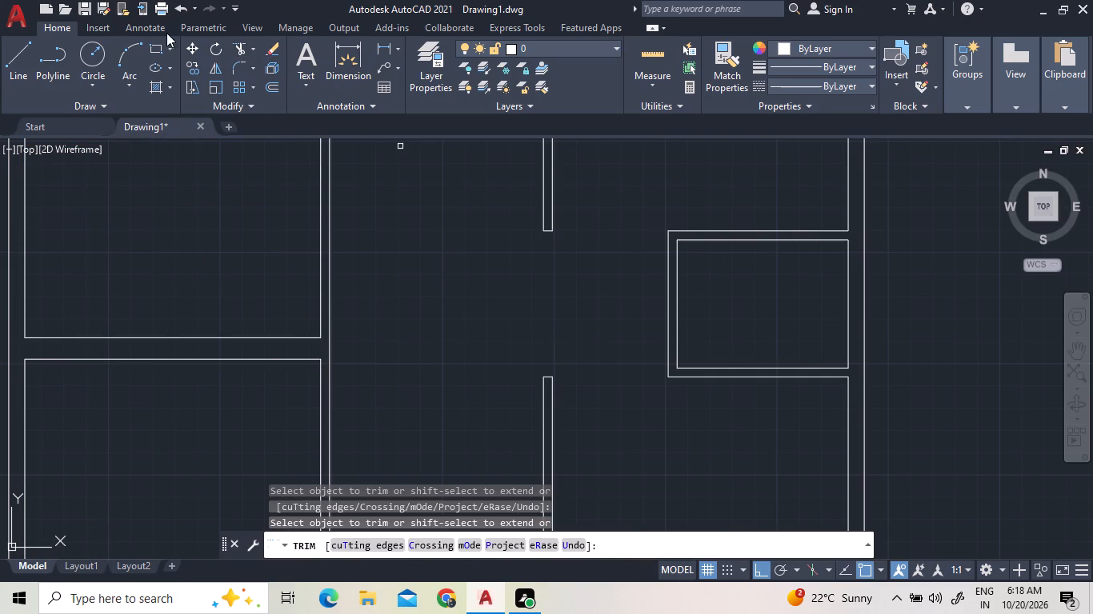
Extend both partition lines between the left-hand rooms to the outer line of the vertical wall beside the central area.
click(251, 46)
click(265, 108)
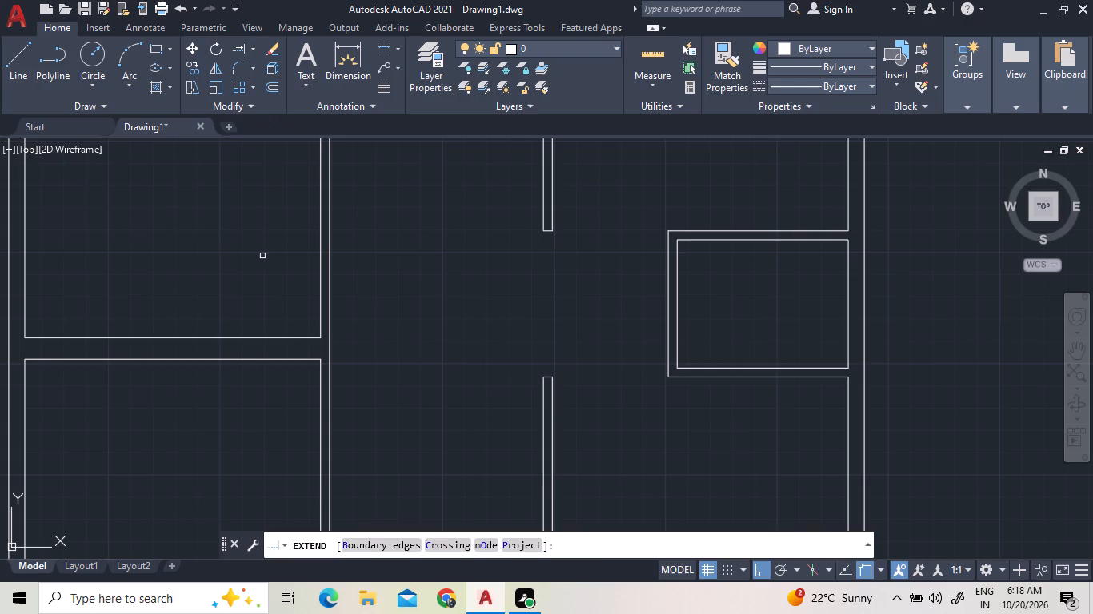
click(294, 337)
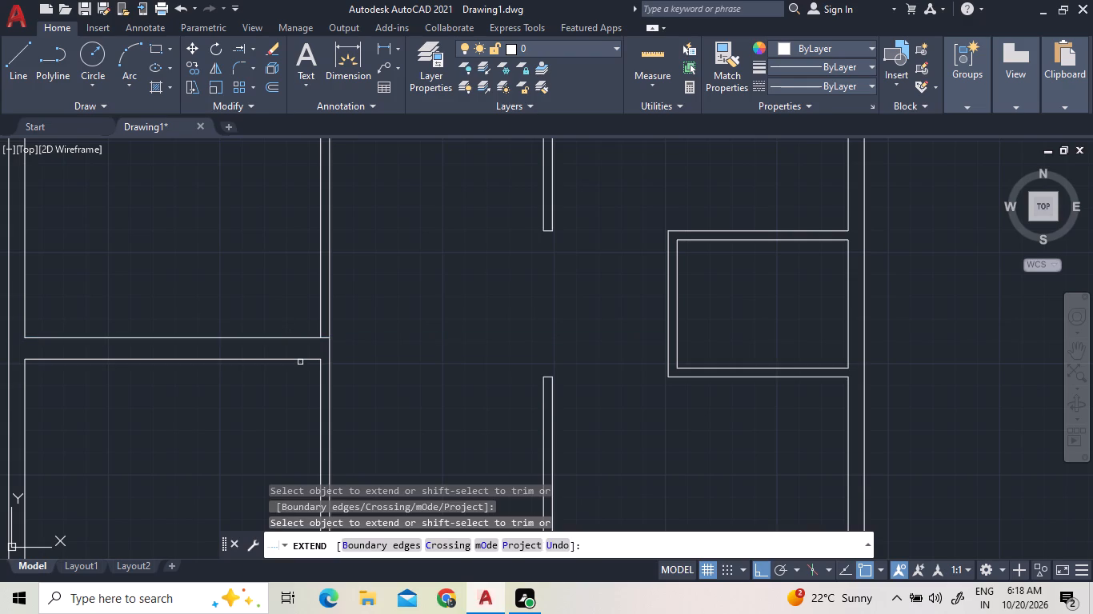
click(303, 361)
right_click(377, 301)
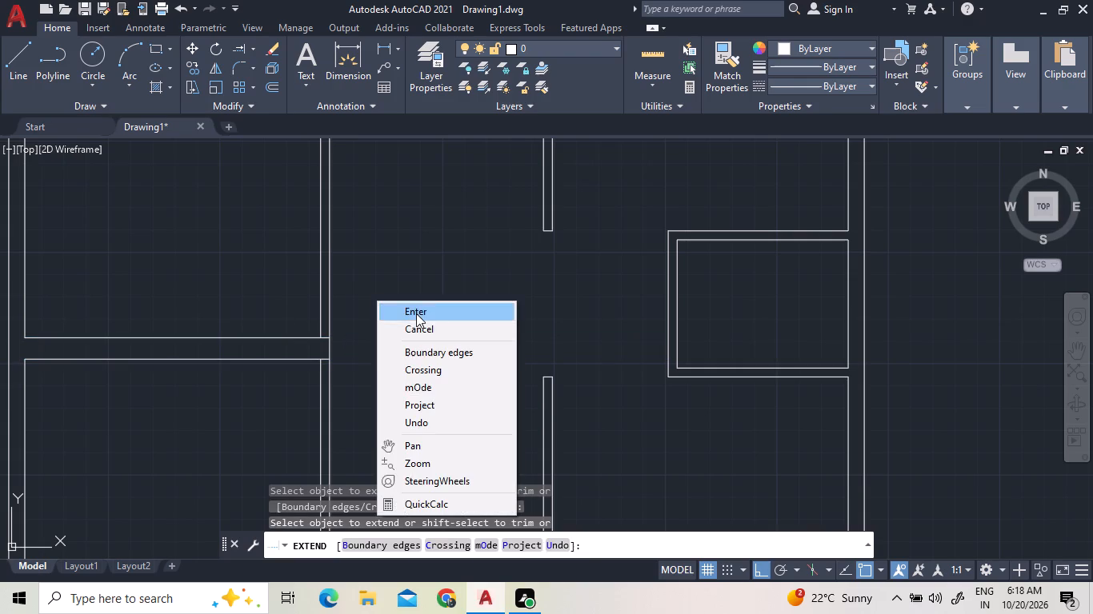
click(416, 313)
Measure the unit's top outer wall.
scroll(415, 314, down, 2)
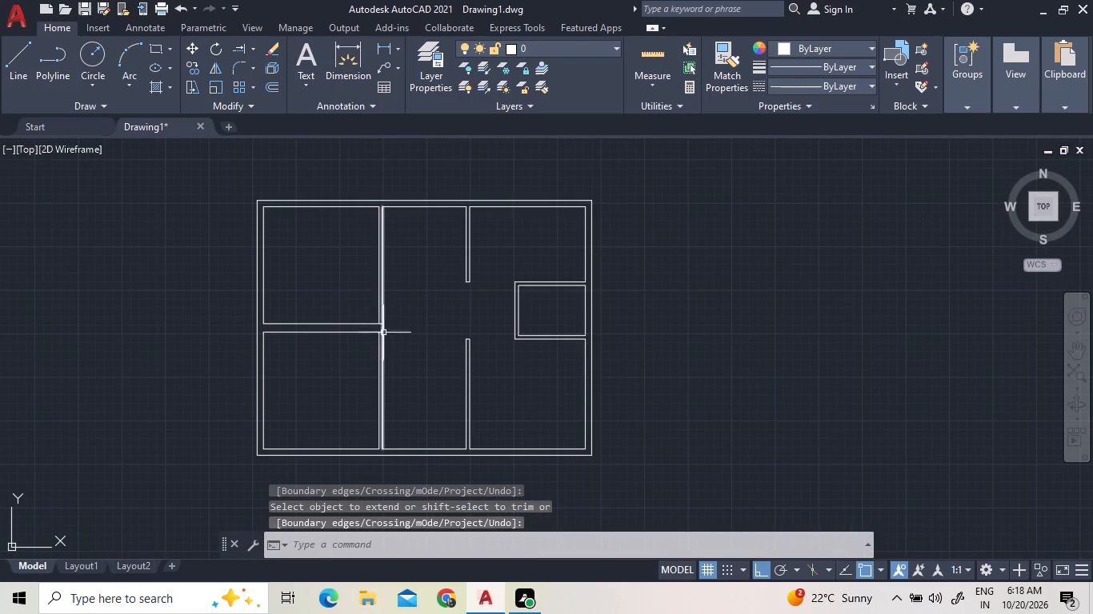
scroll(386, 344, up, 2)
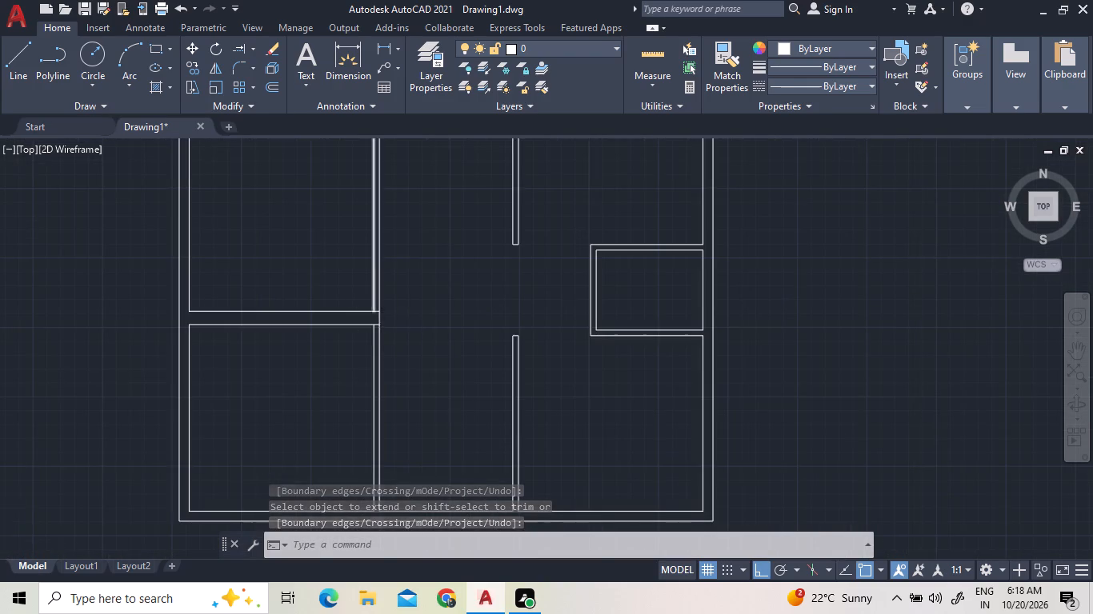
scroll(374, 297, up, 1)
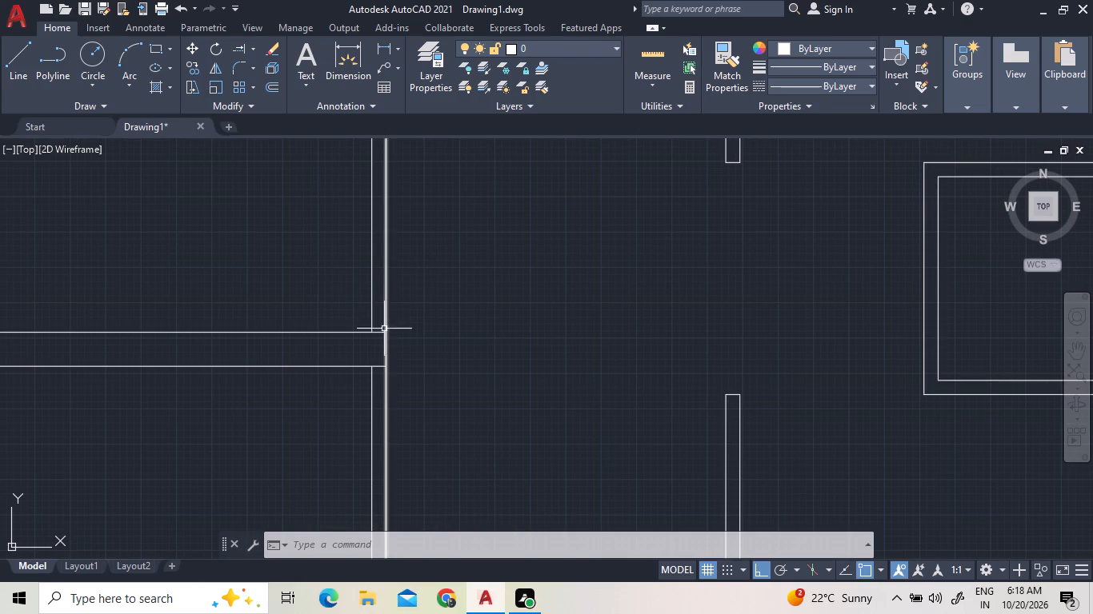
scroll(384, 333, down, 2)
scroll(386, 157, up, 2)
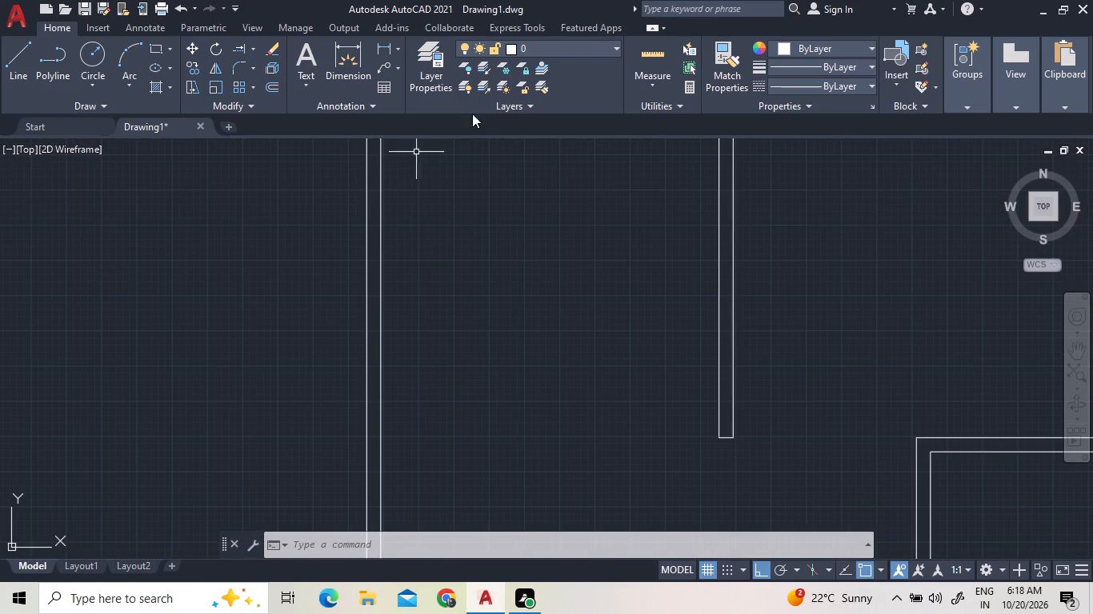
click(270, 82)
scroll(361, 248, down, 1)
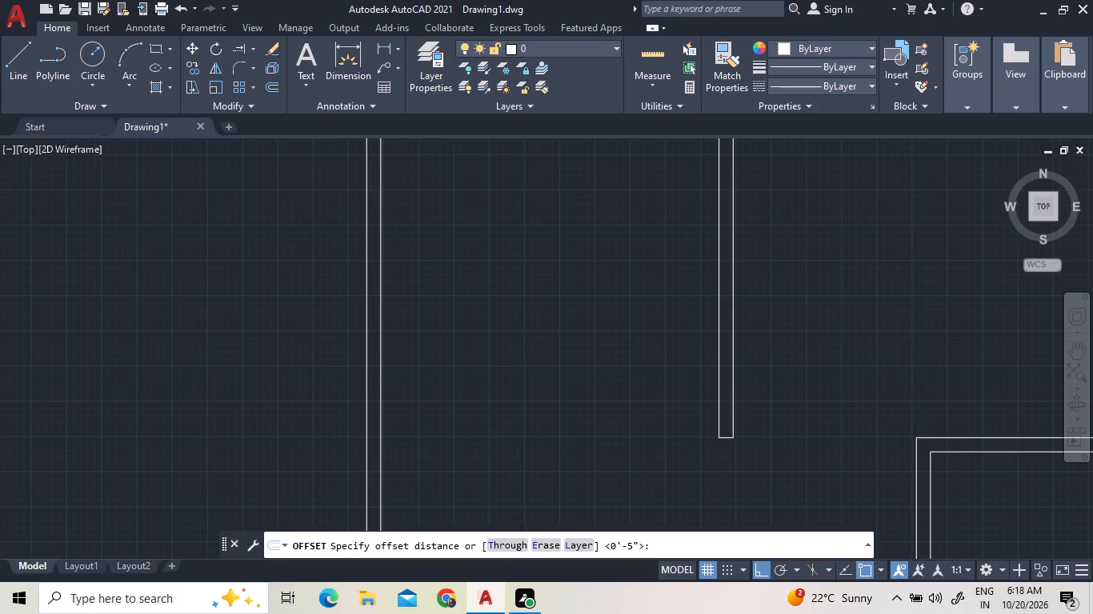
scroll(364, 269, down, 1)
click(665, 63)
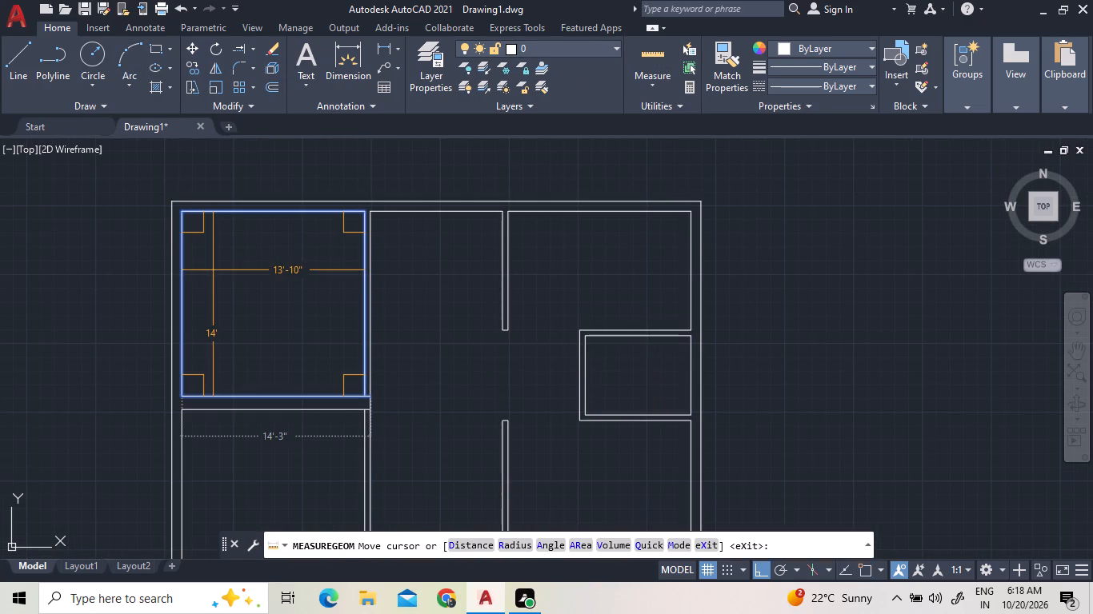
click(376, 50)
Offset the upper-left room's top line downward and its right wall line leftward by 6'.
click(276, 84)
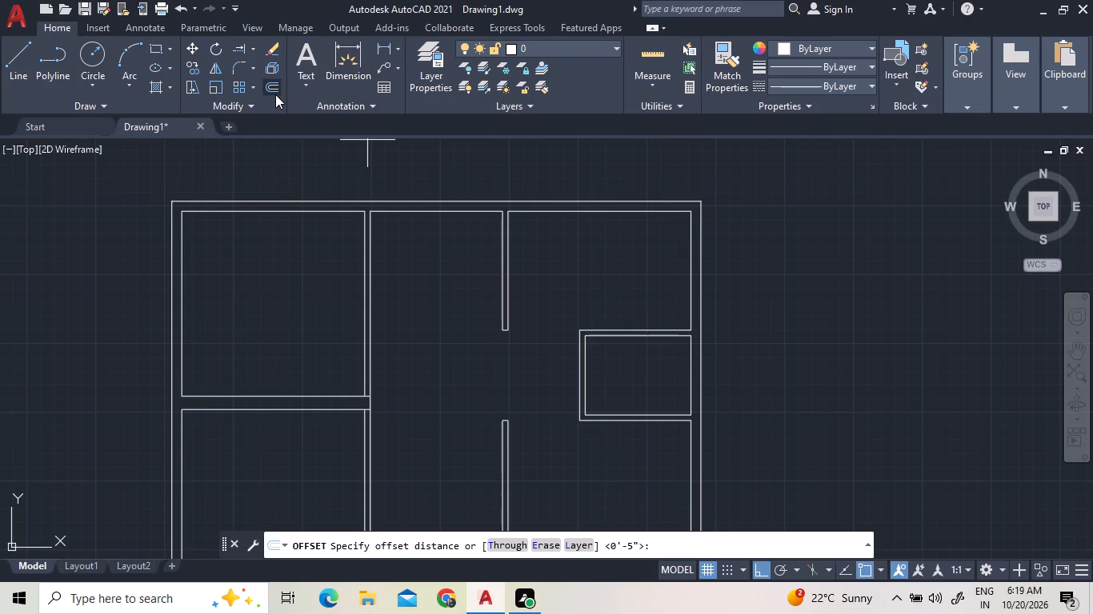
text(6')
key(Return)
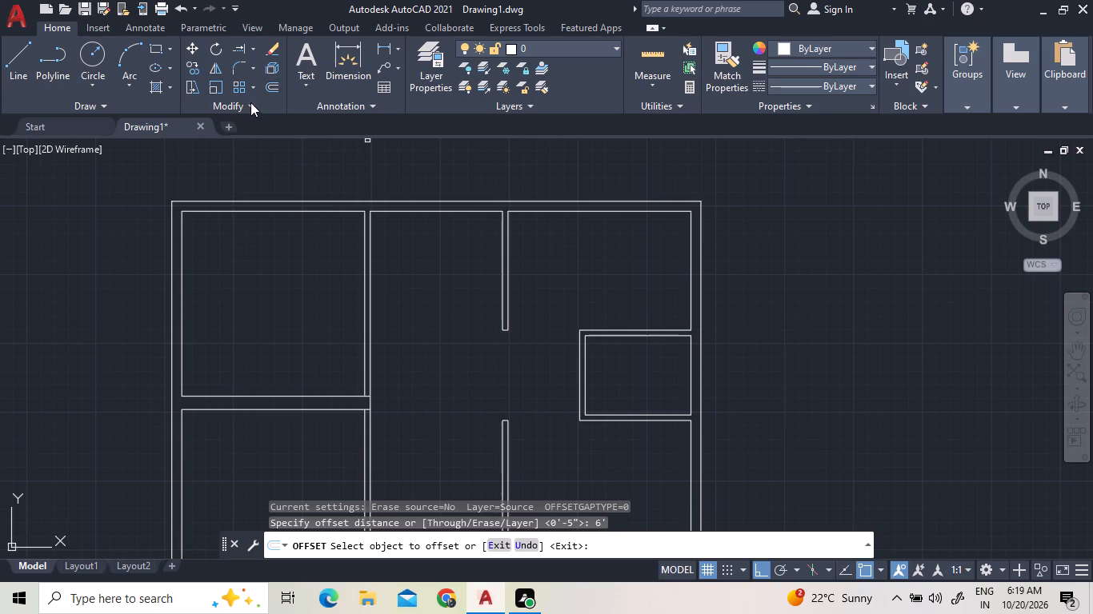
click(339, 209)
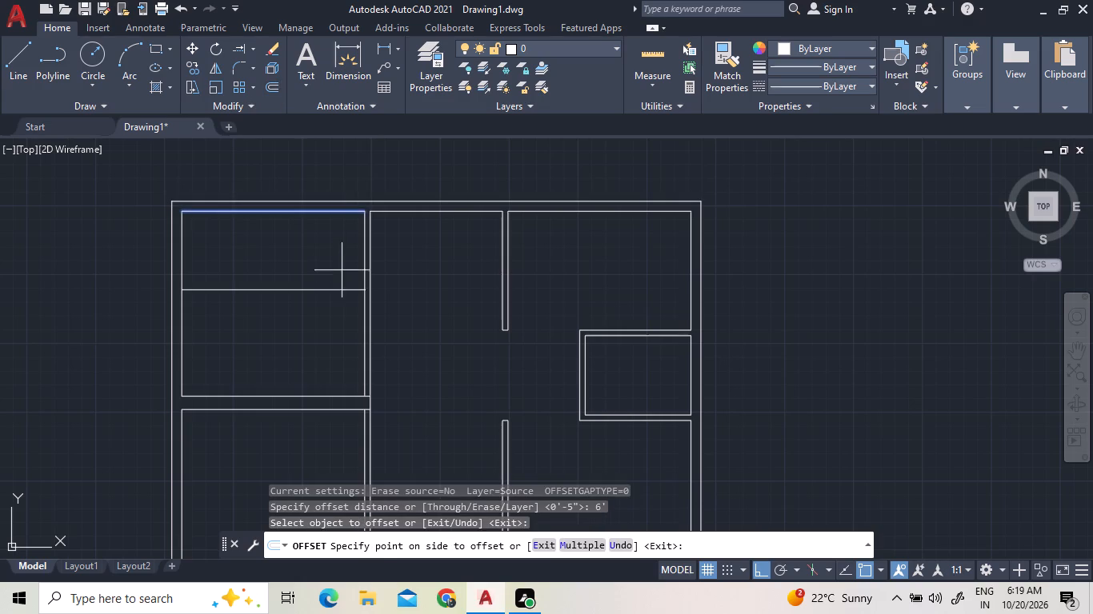
click(338, 293)
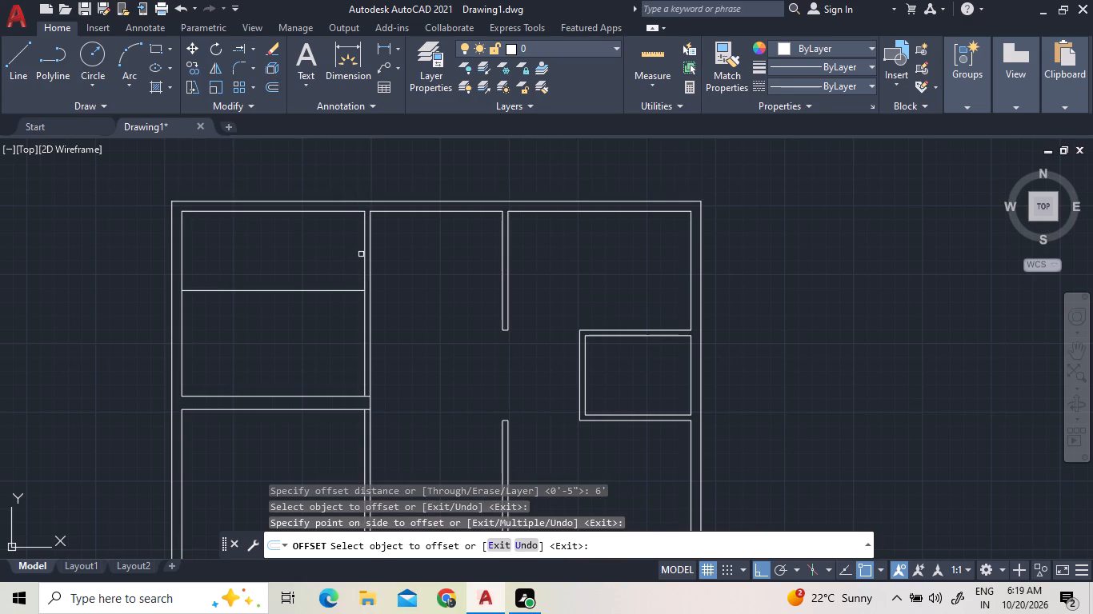
click(364, 257)
click(339, 255)
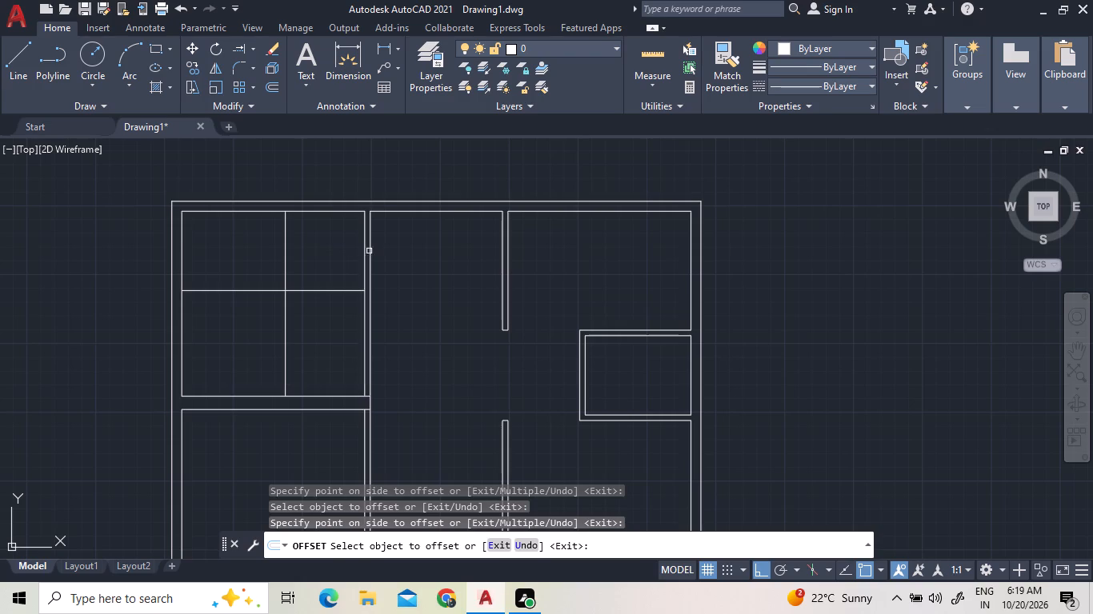
Offset the left wall line of the central area rightward by 6'.
click(370, 249)
click(382, 255)
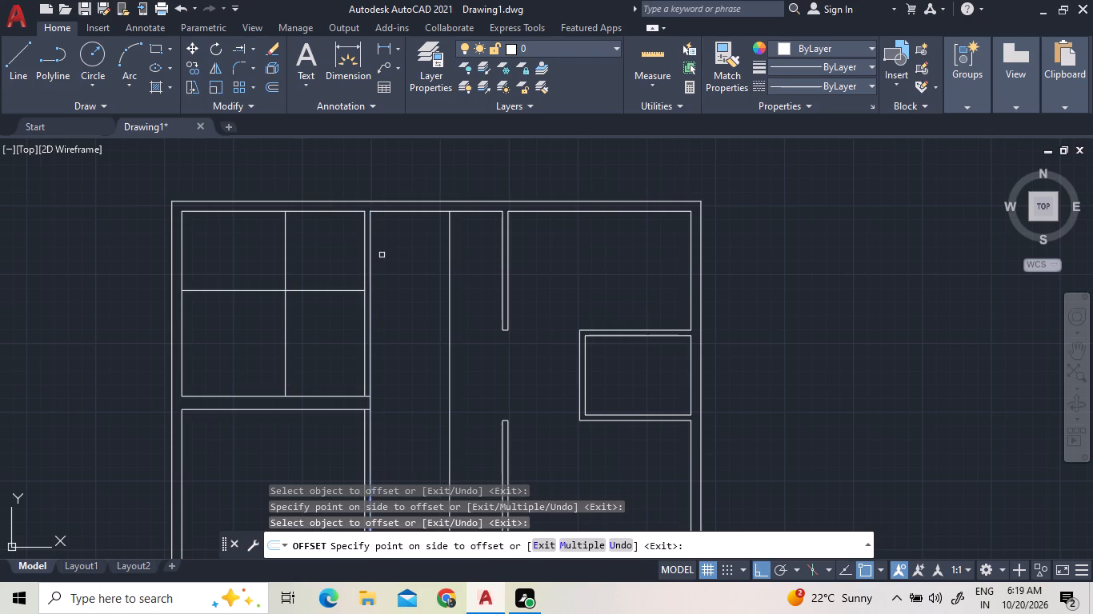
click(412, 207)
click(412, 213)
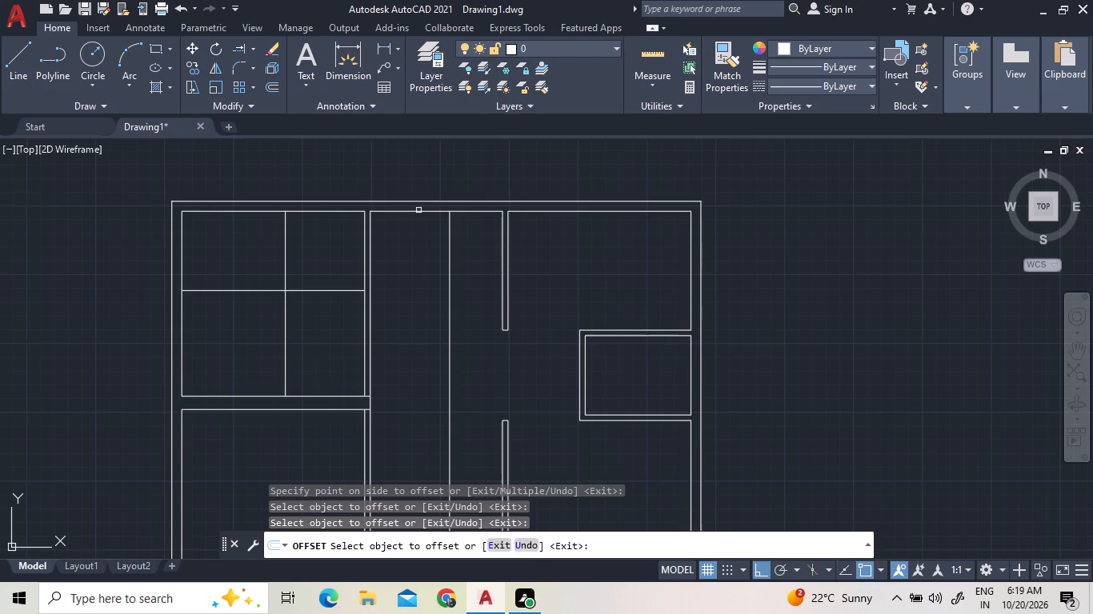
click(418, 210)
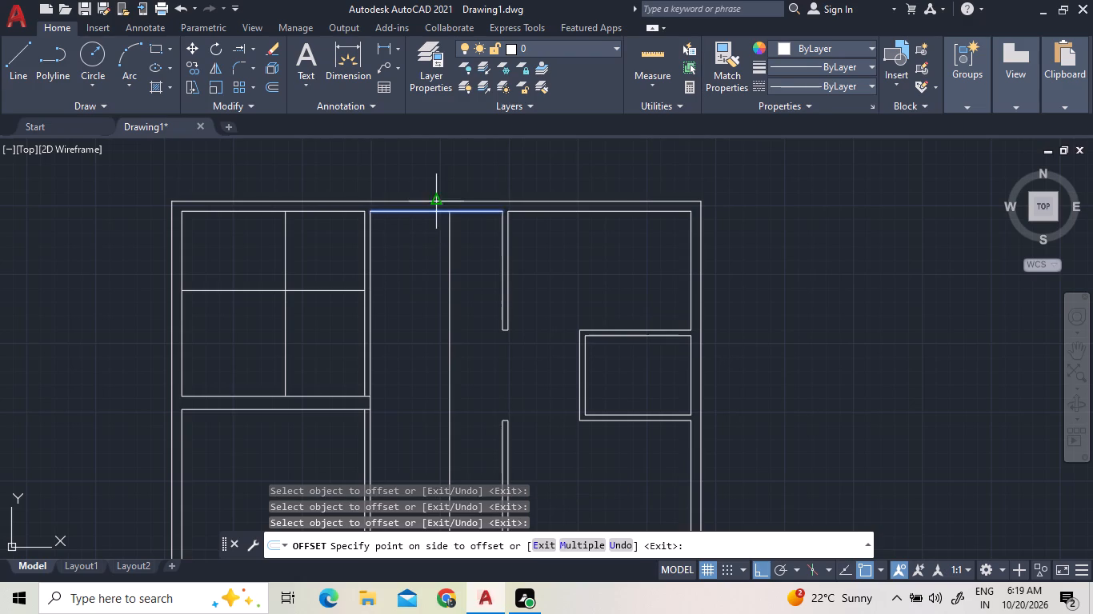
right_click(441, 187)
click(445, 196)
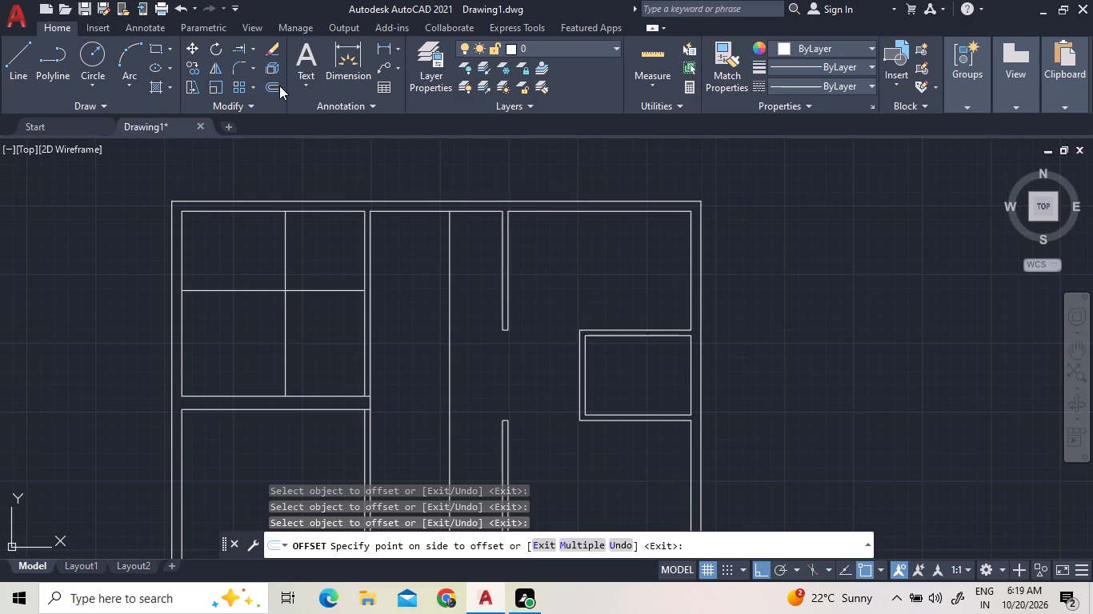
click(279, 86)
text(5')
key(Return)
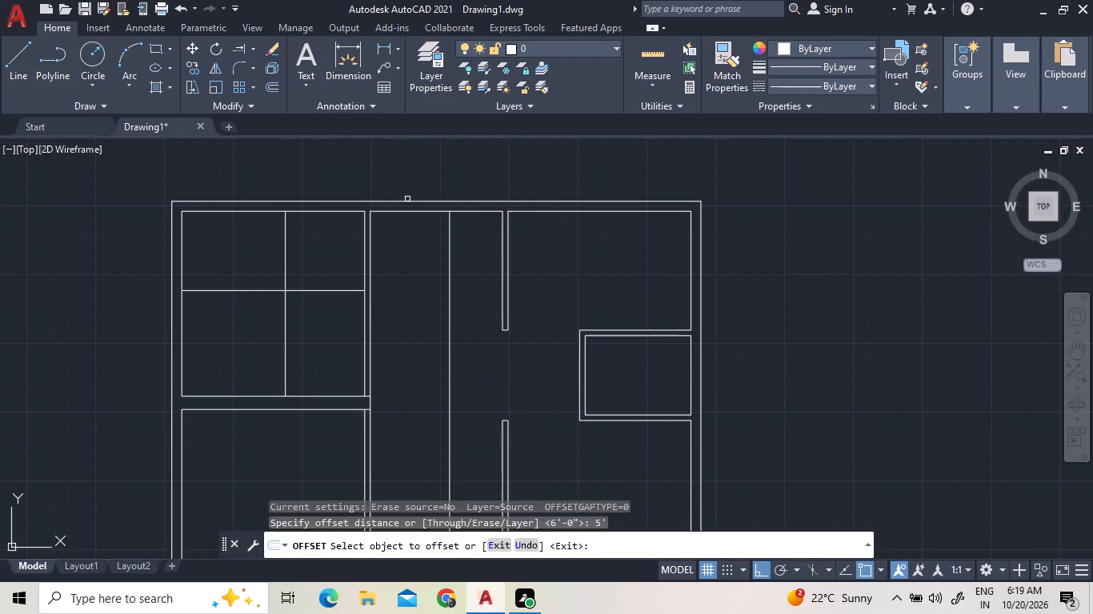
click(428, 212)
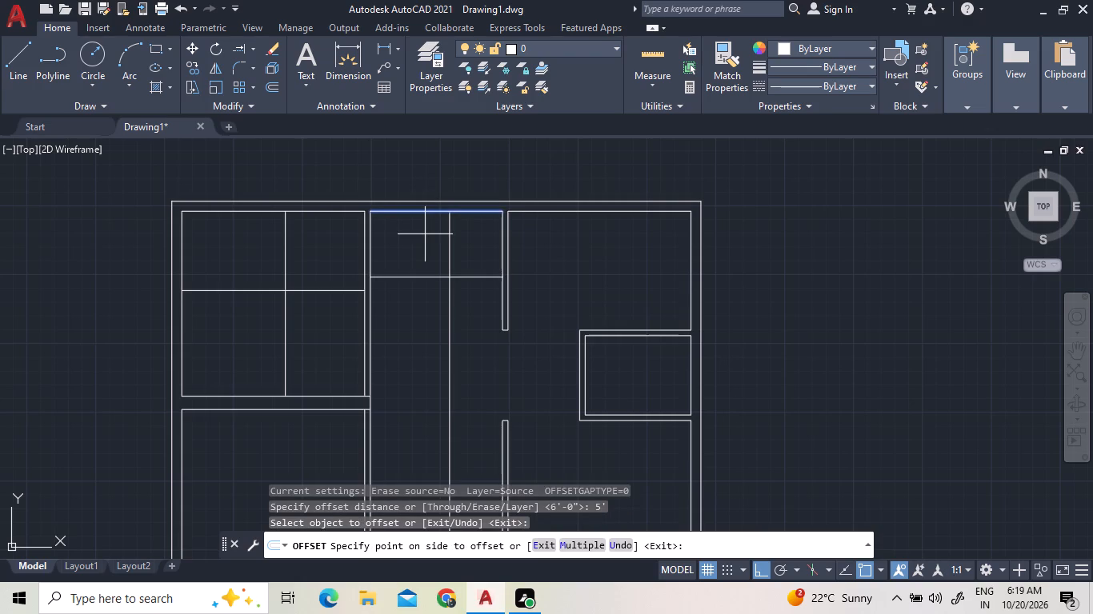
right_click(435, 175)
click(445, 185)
Offset the central area's top inner wall line downward by 4'.
click(267, 90)
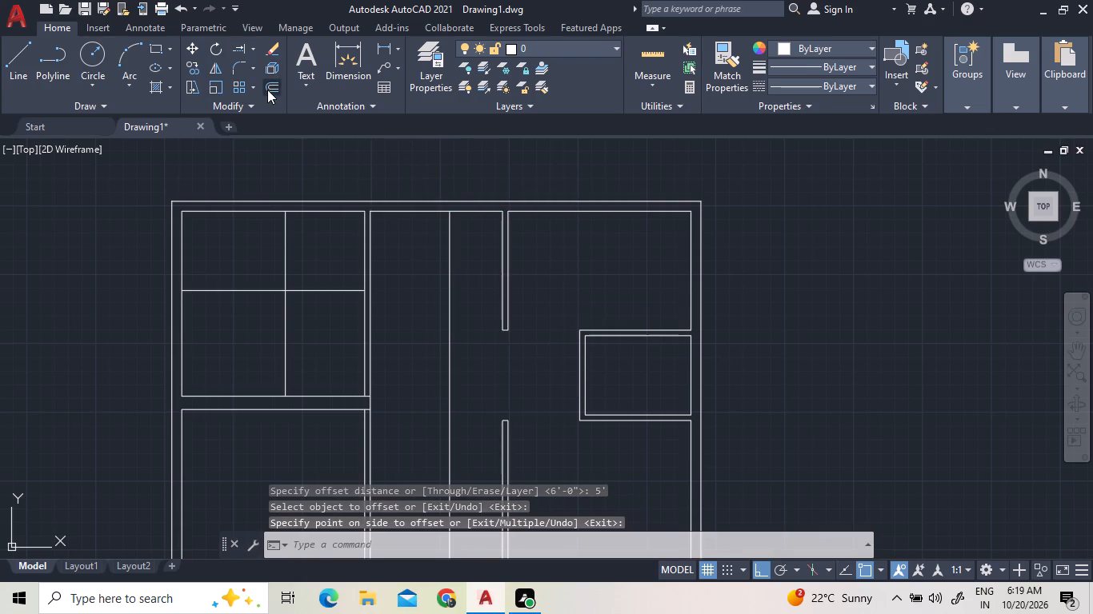
text(4')
key(Return)
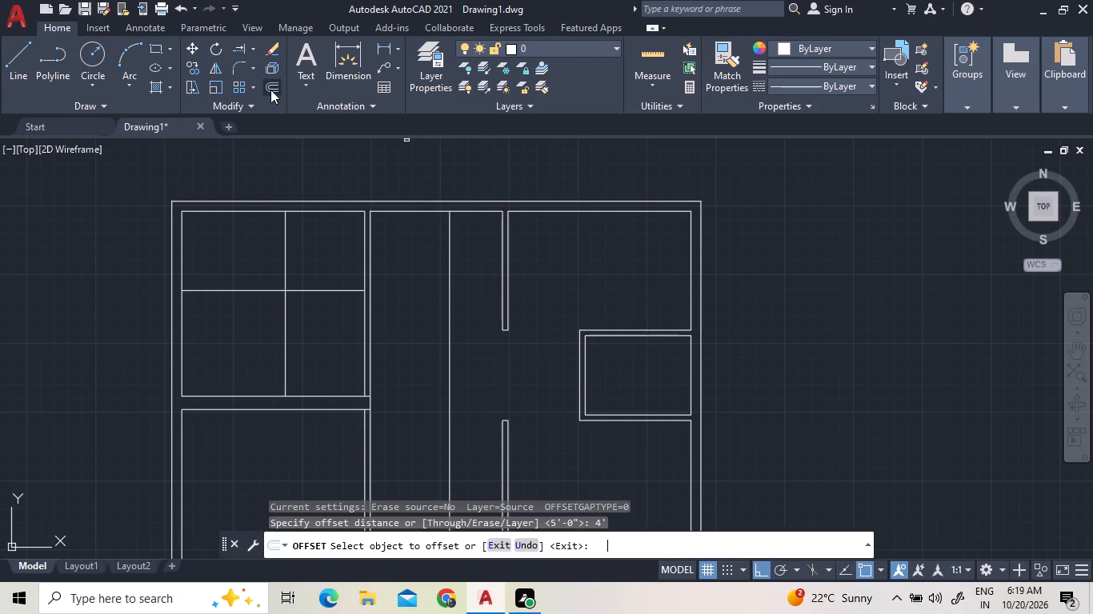
click(458, 211)
click(458, 229)
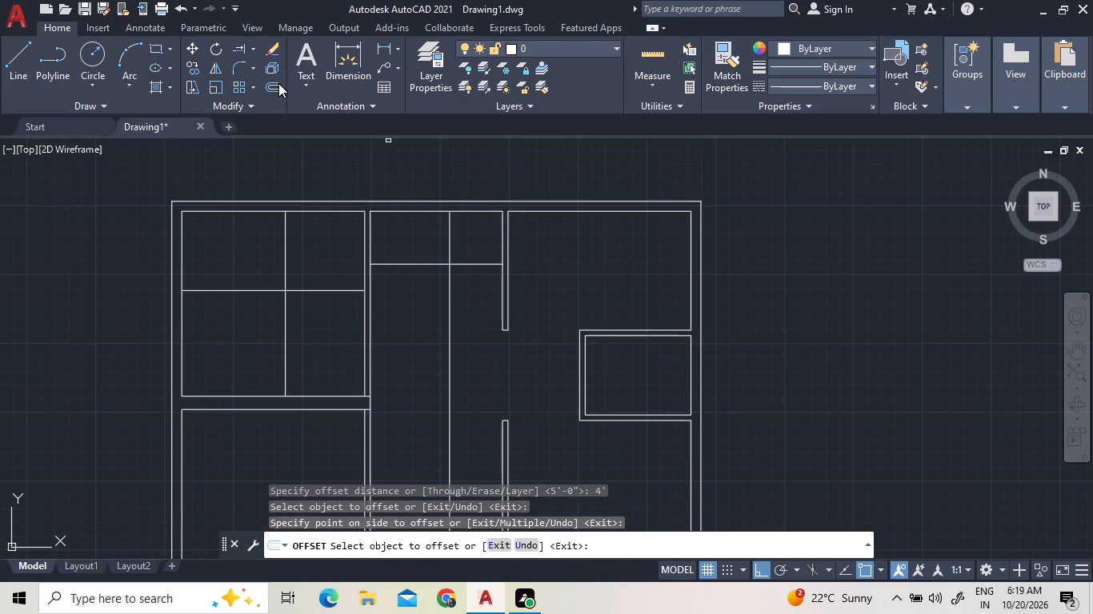
Offset the left enclosure's lines leftward and downward and the central enclosure's lines downward and rightward by 5" for wall thickness.
click(278, 83)
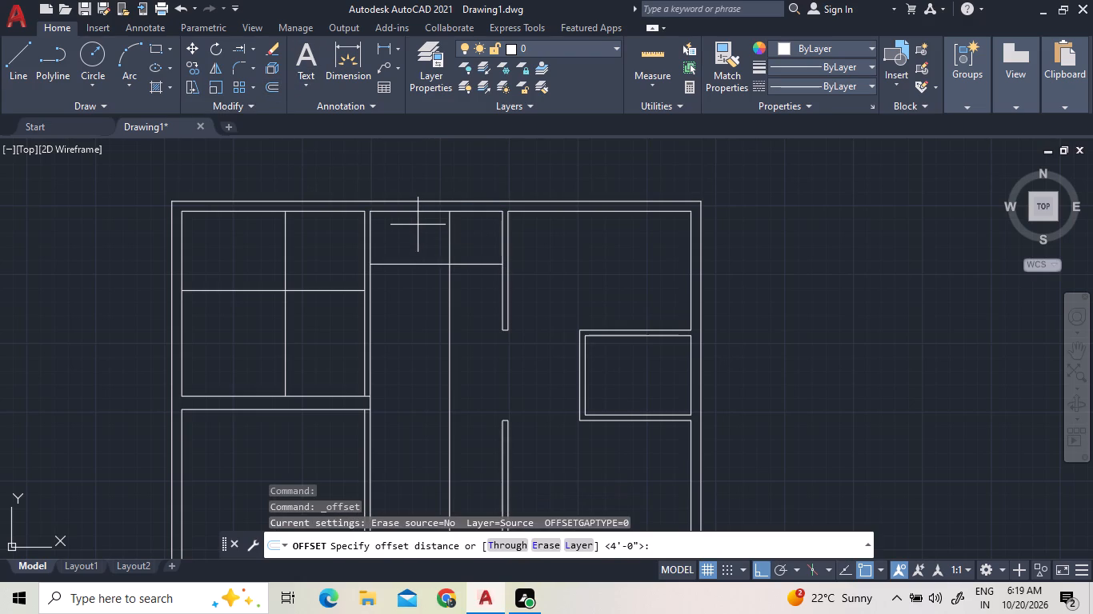
key(6)
key(BackSpace)
text(5")
key(Return)
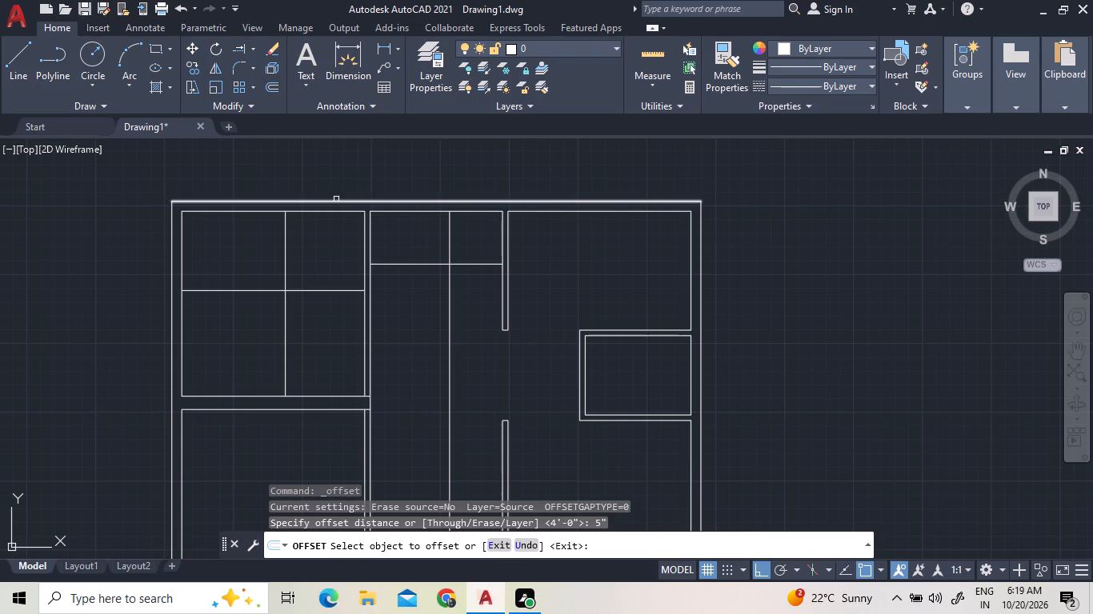
click(284, 255)
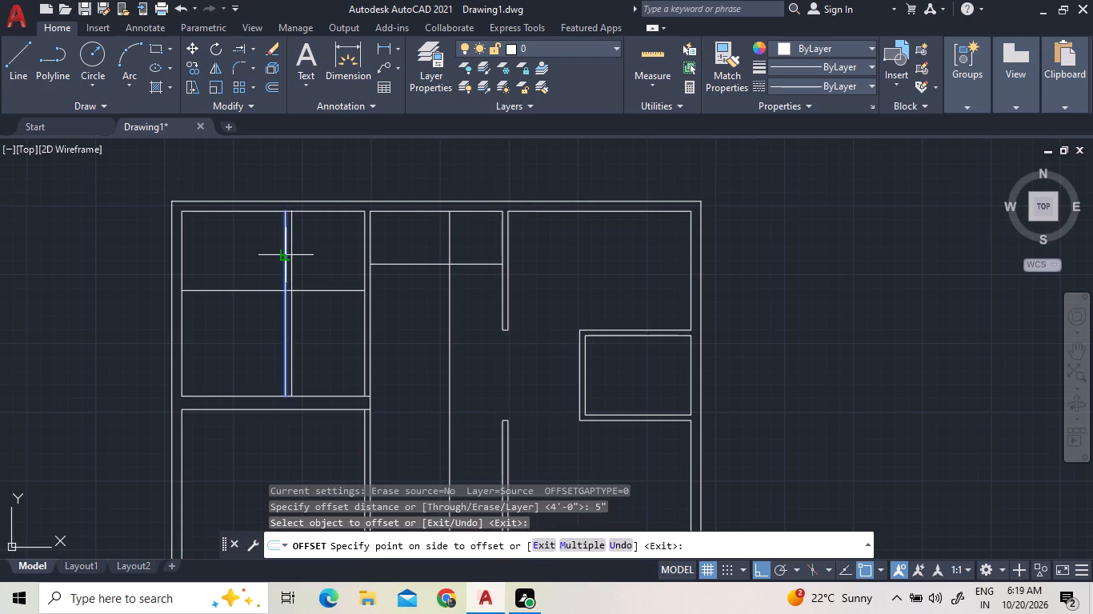
click(256, 255)
click(298, 289)
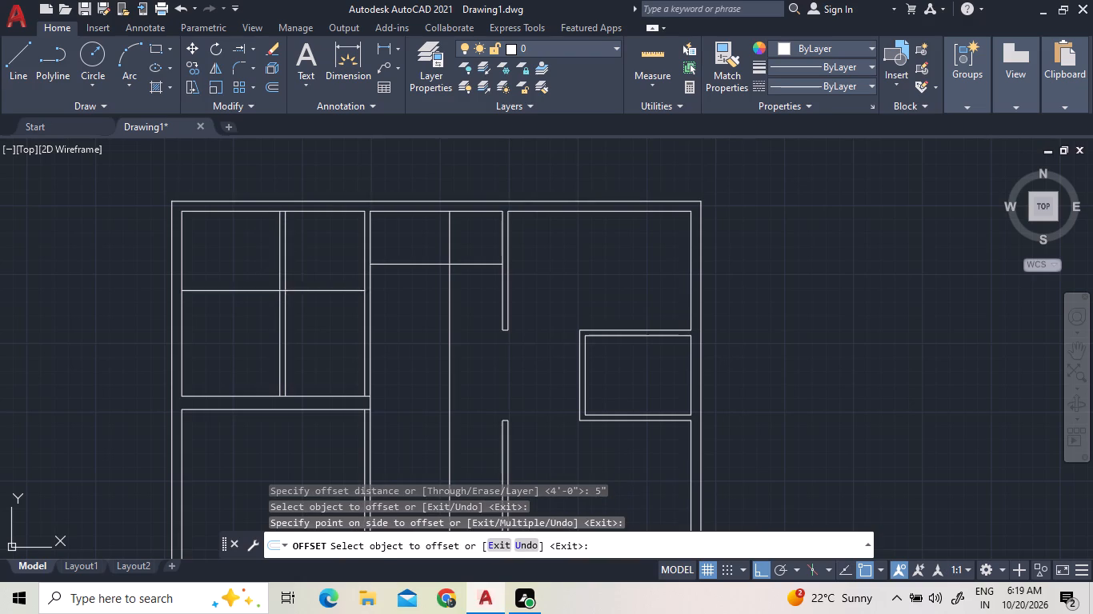
click(295, 311)
click(449, 264)
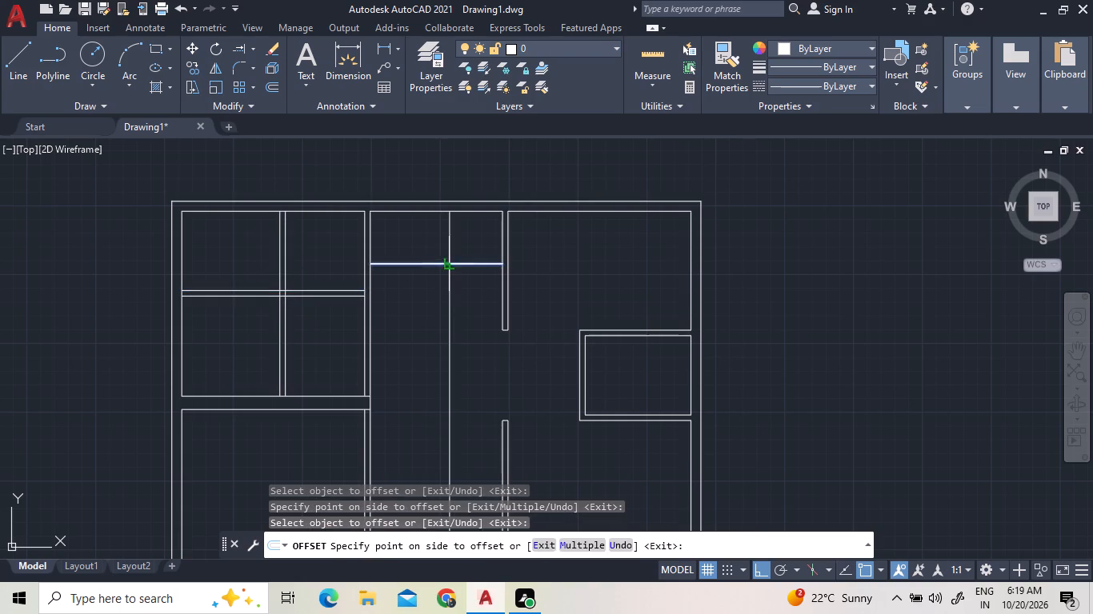
click(436, 281)
click(449, 246)
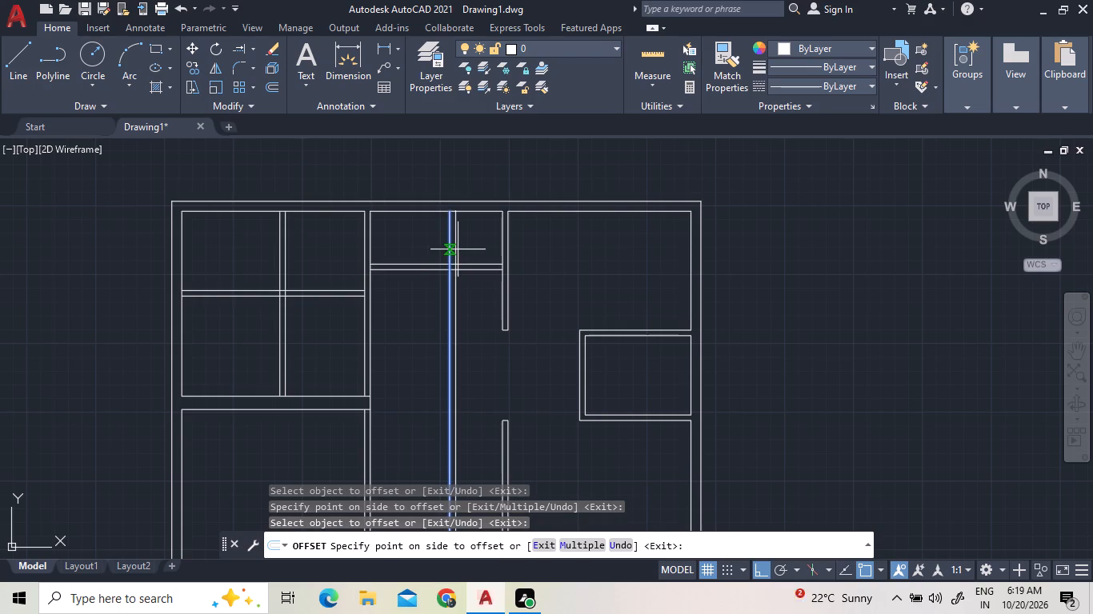
click(458, 249)
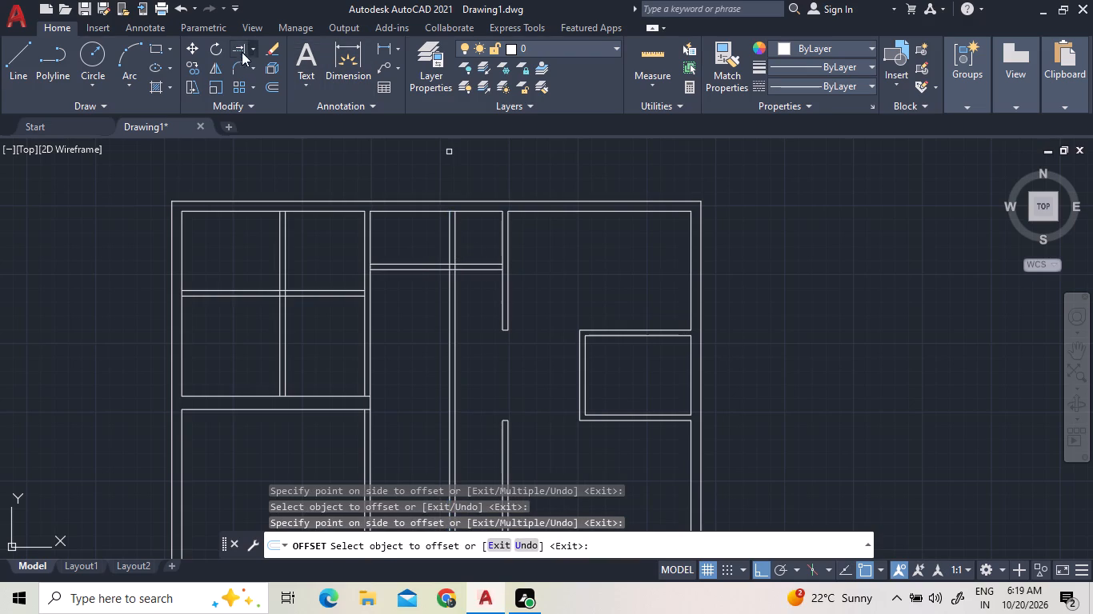
Trim the excess wall lines running beyond the outer corners of the two small top enclosures.
click(255, 50)
click(258, 78)
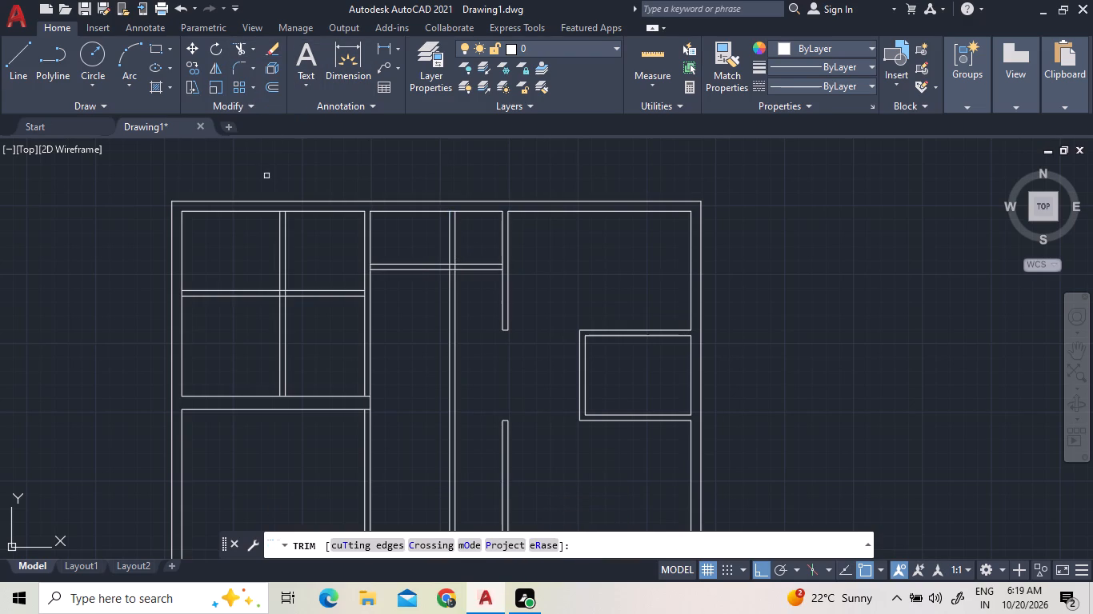
click(238, 325)
click(246, 253)
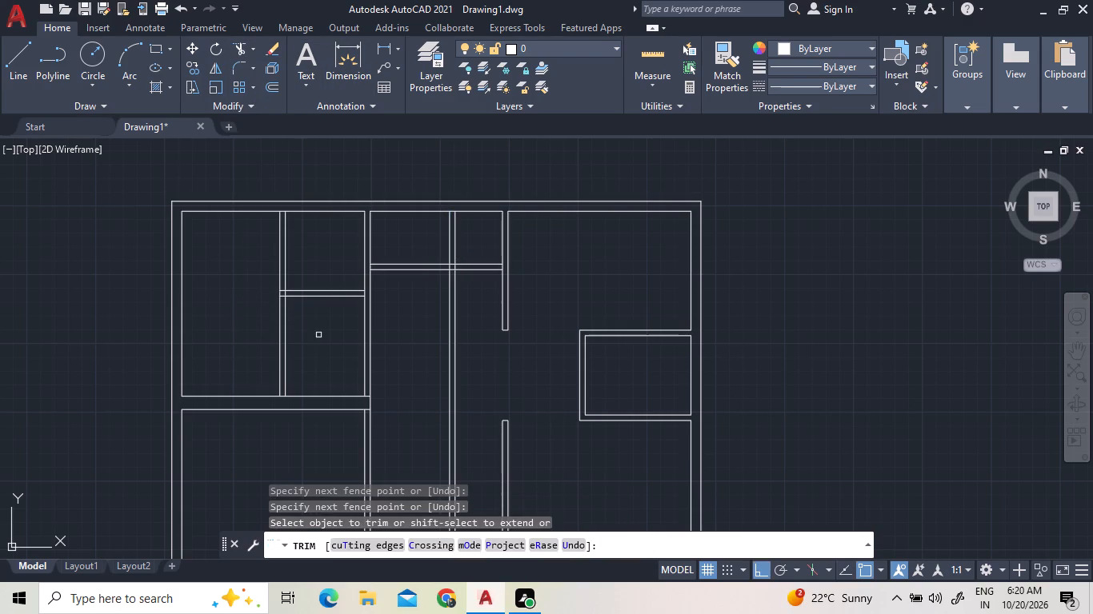
click(322, 337)
click(267, 321)
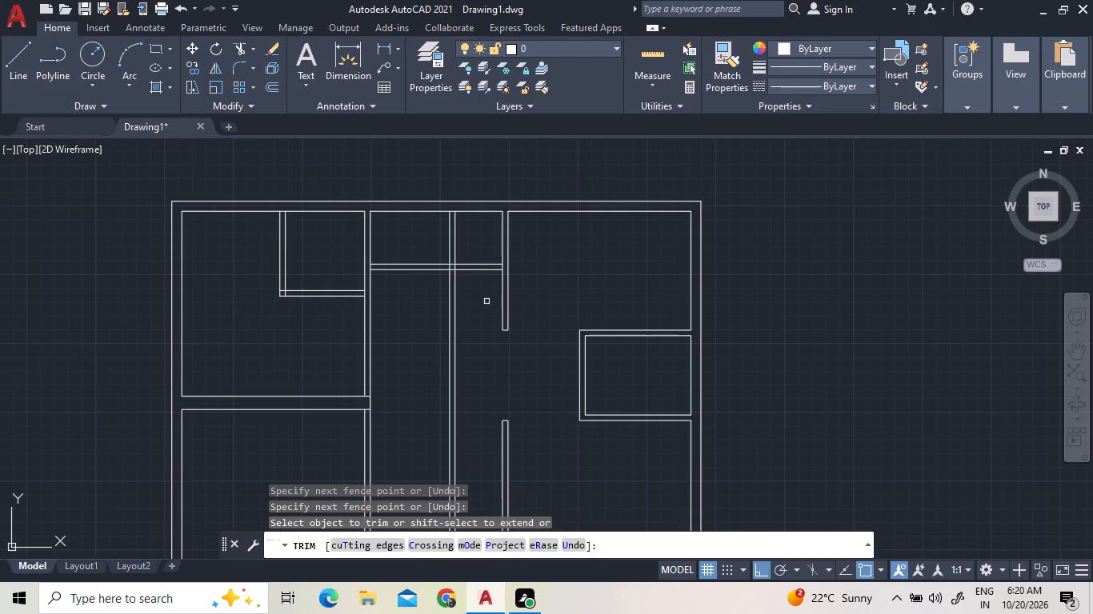
click(486, 301)
click(490, 250)
click(476, 305)
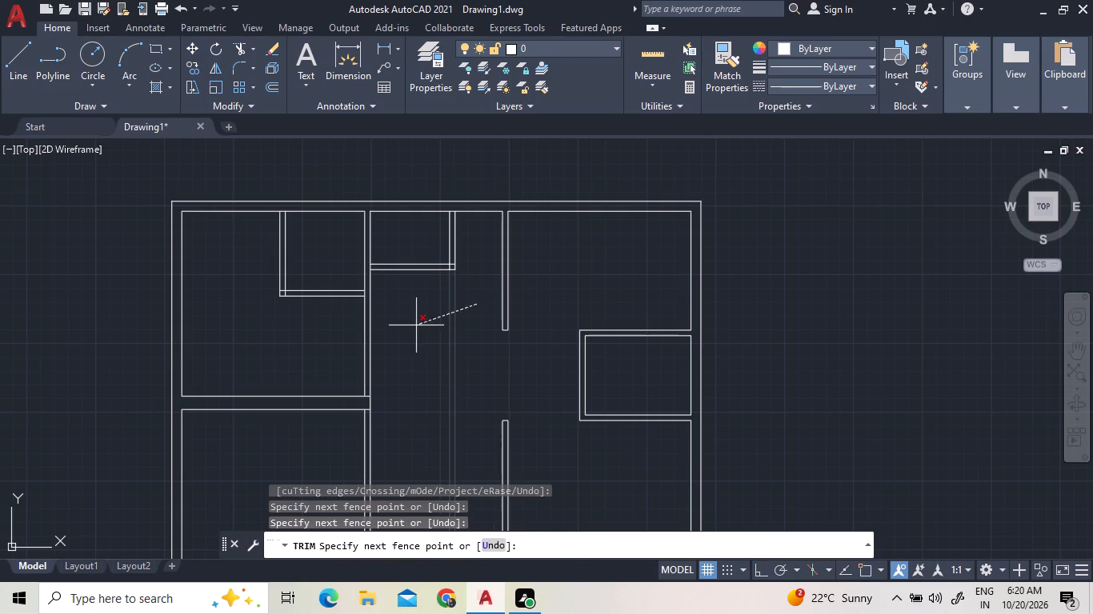
click(416, 325)
Trim the left enclosure's overlapping corner lines and open its wall junctions with the top wall and the adjoining vertical wall.
scroll(462, 299, down, 2)
scroll(450, 257, up, 1)
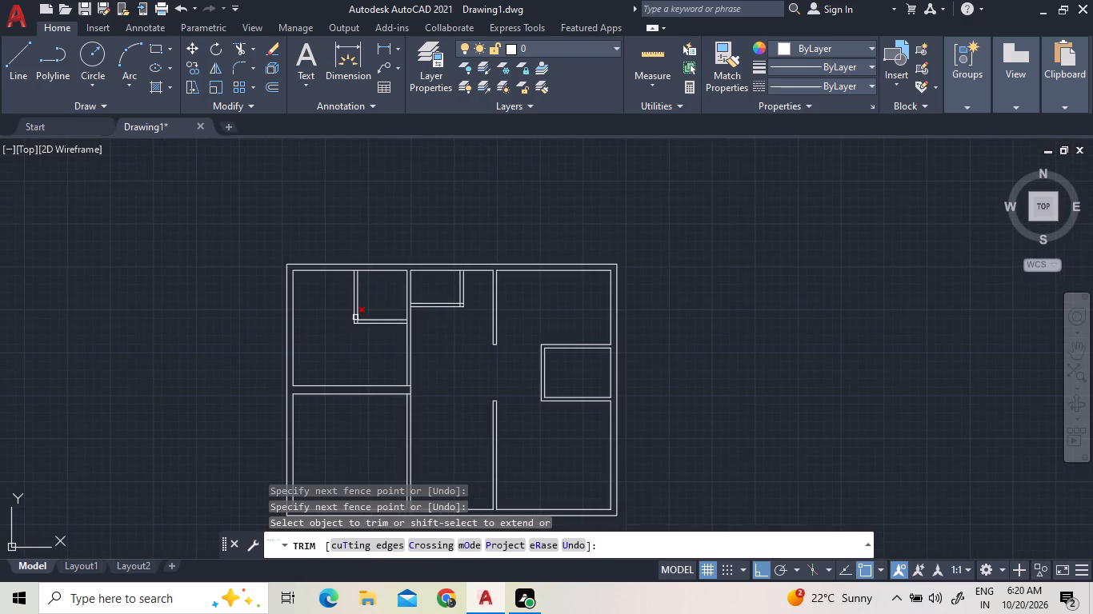
scroll(352, 324, up, 4)
click(392, 300)
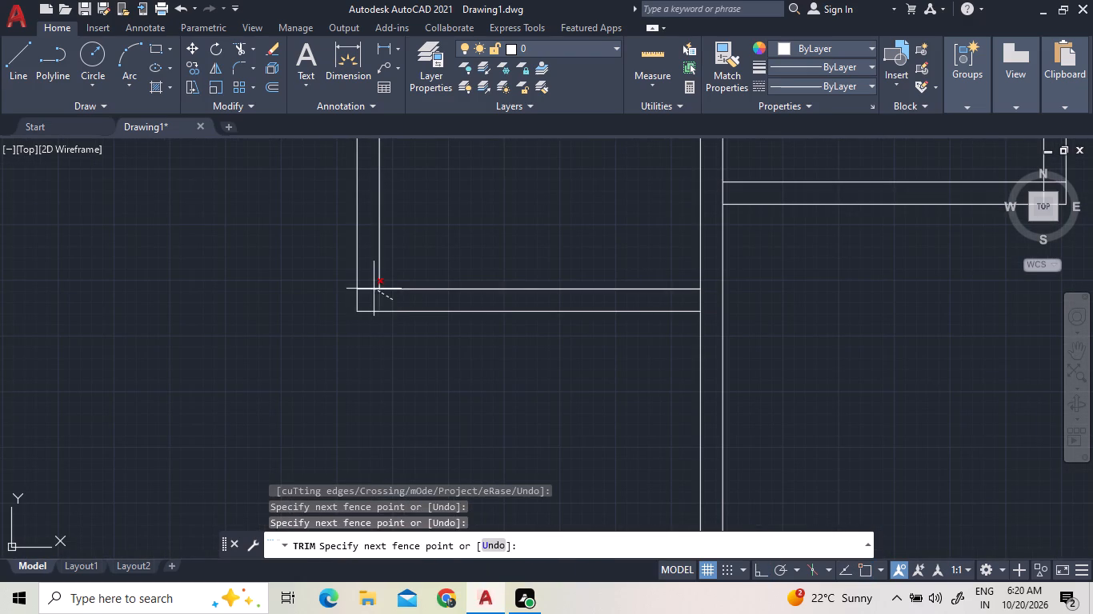
click(367, 287)
scroll(374, 345, down, 3)
scroll(366, 256, up, 4)
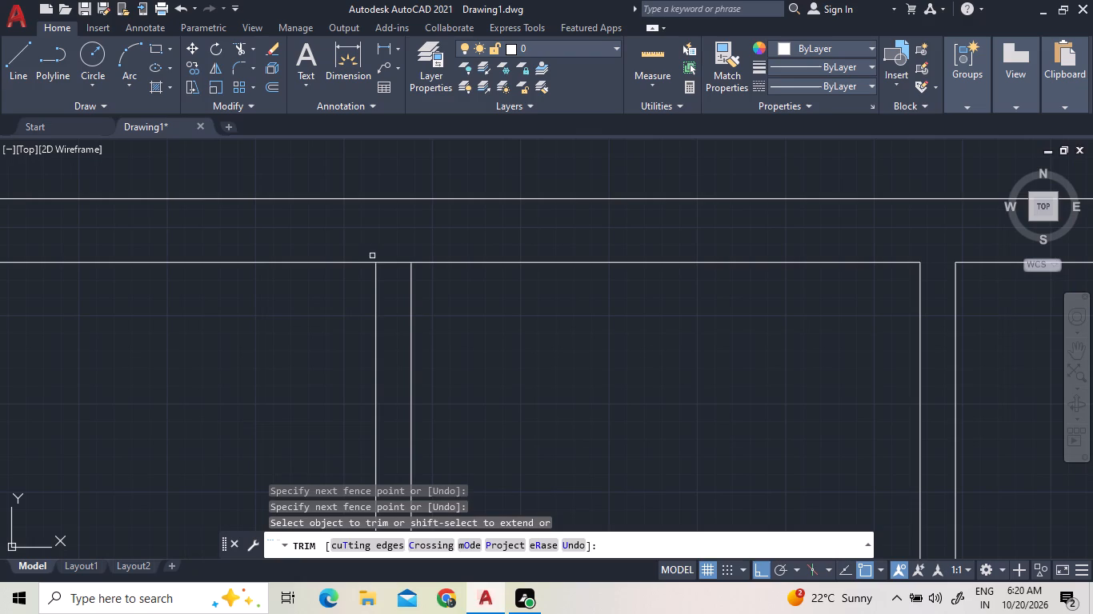
click(391, 253)
click(388, 282)
scroll(426, 275, down, 5)
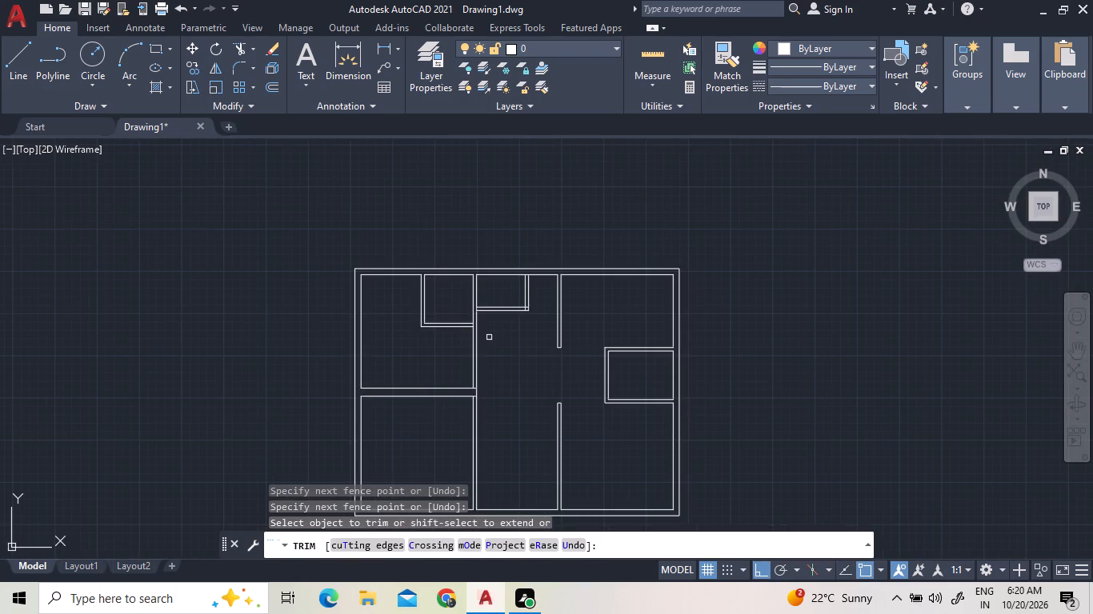
scroll(489, 337, up, 4)
scroll(383, 251, up, 3)
click(347, 248)
click(397, 261)
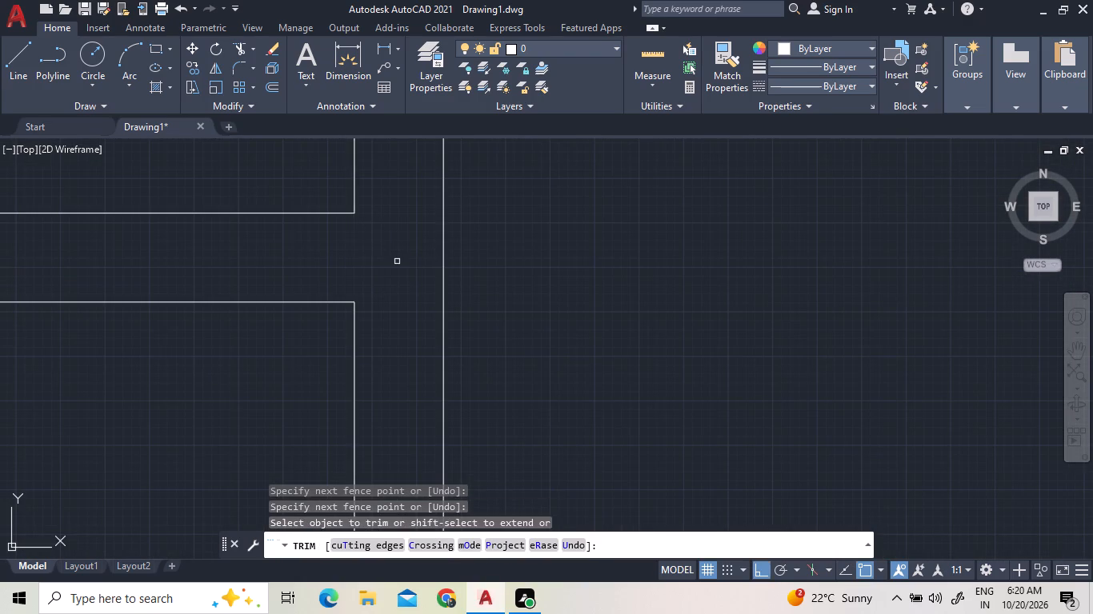
Trim the central enclosure's overlapping corner lines and open its wall junctions with the vertical wall and the top wall.
scroll(398, 262, down, 5)
scroll(623, 193, up, 4)
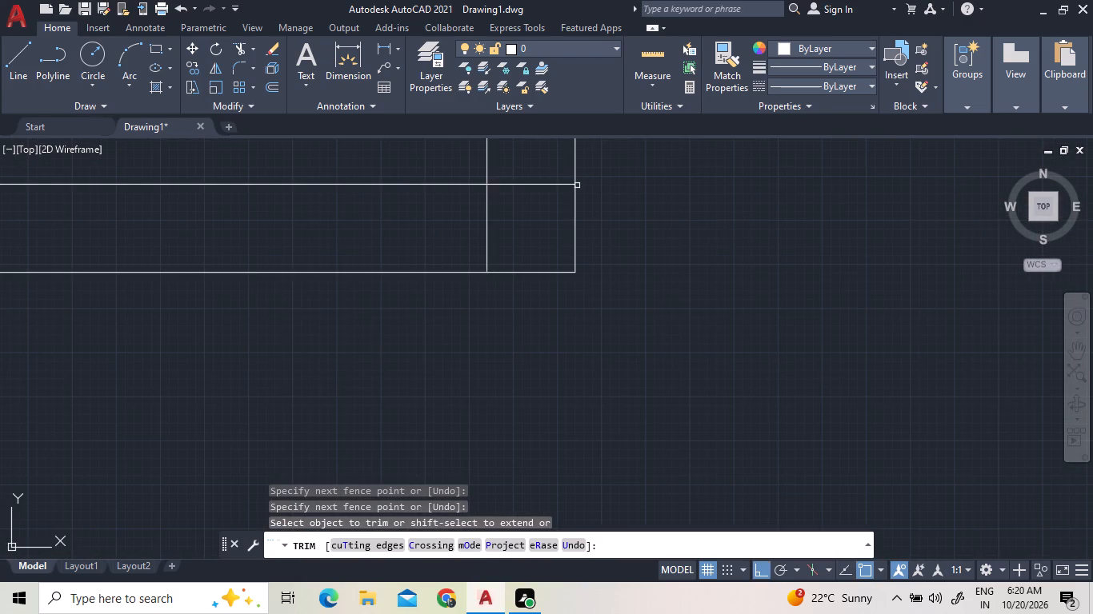
click(540, 181)
click(463, 220)
scroll(463, 277, down, 7)
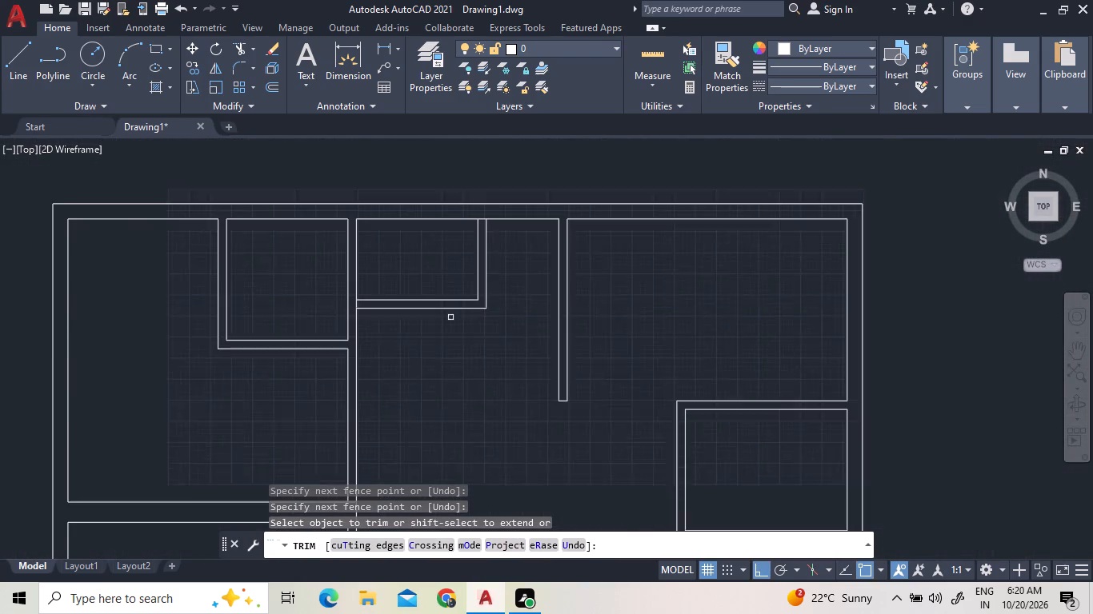
scroll(359, 303, up, 5)
click(327, 303)
click(298, 302)
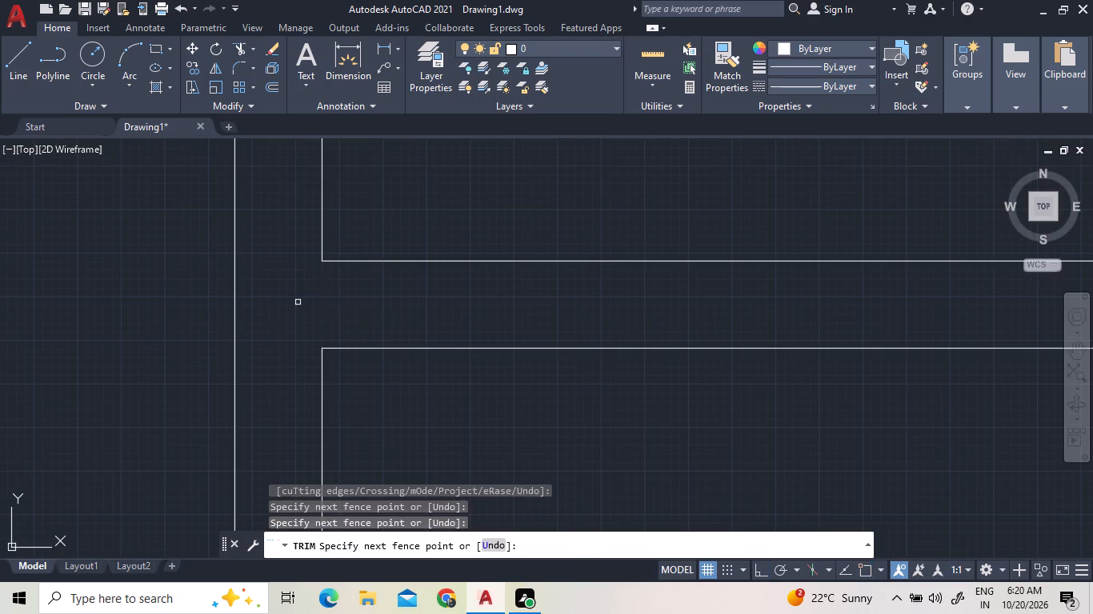
scroll(305, 297, down, 5)
scroll(427, 201, up, 3)
click(444, 236)
click(439, 285)
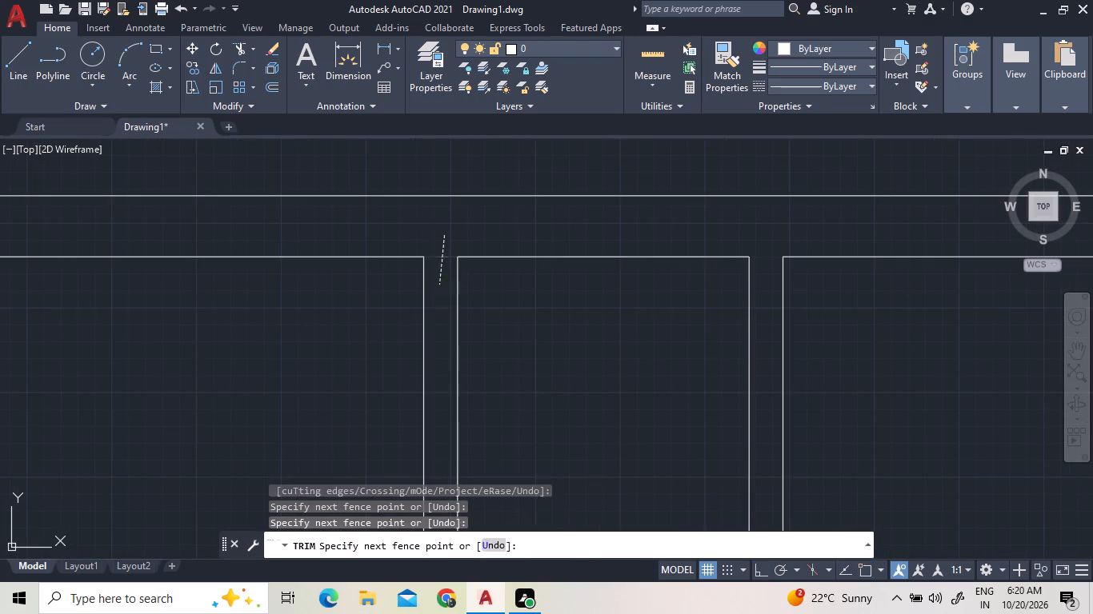
Trim the ends of both left-room partition lines crossing the thickness of the vertical wall beside the central area.
scroll(450, 271, down, 5)
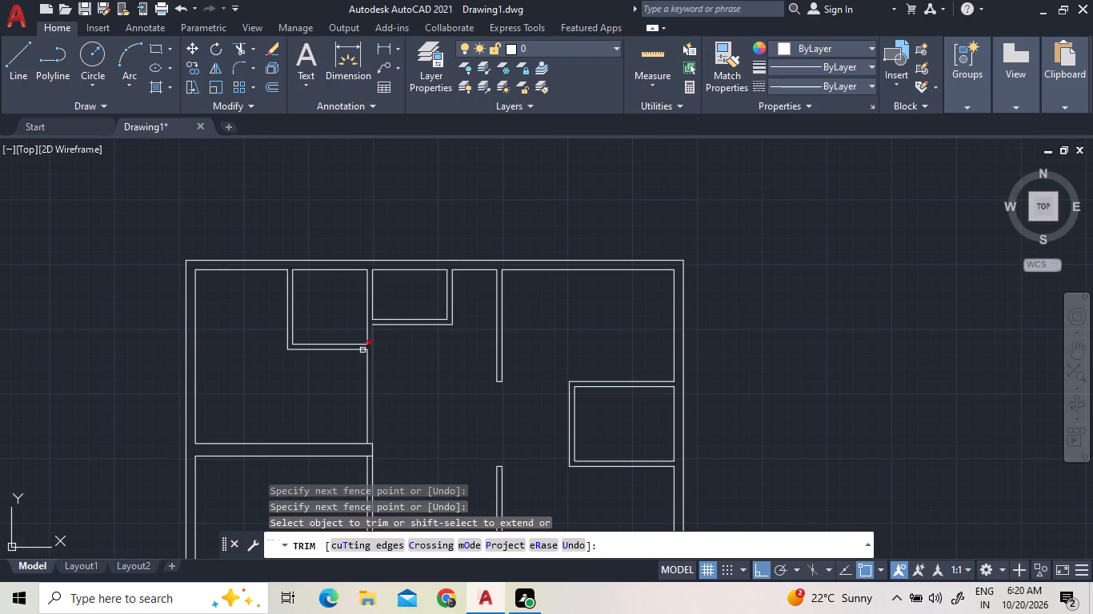
scroll(370, 459, up, 4)
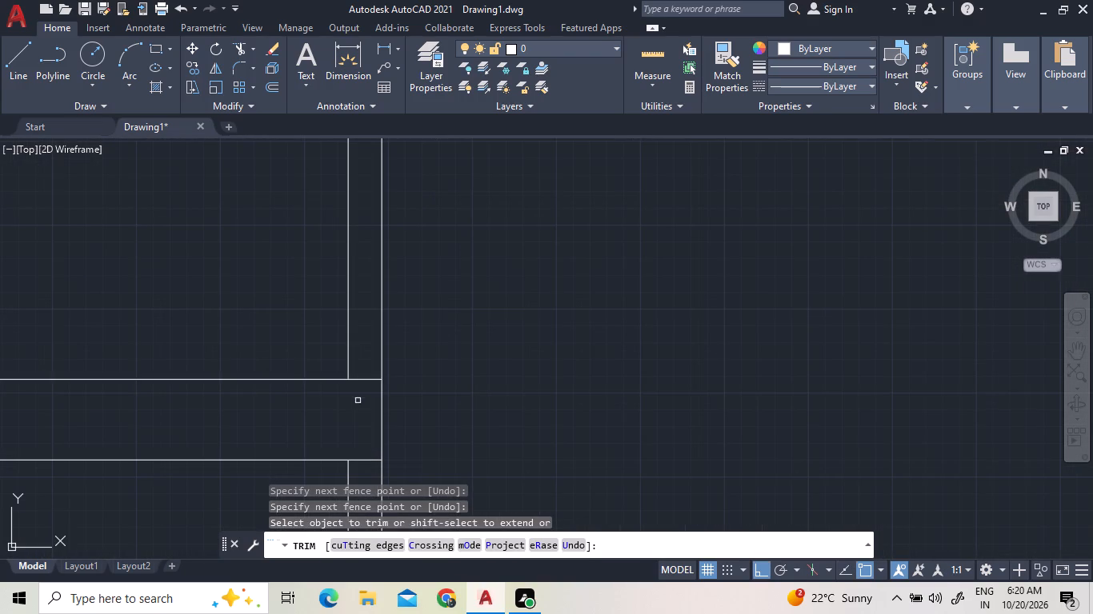
click(368, 377)
click(366, 469)
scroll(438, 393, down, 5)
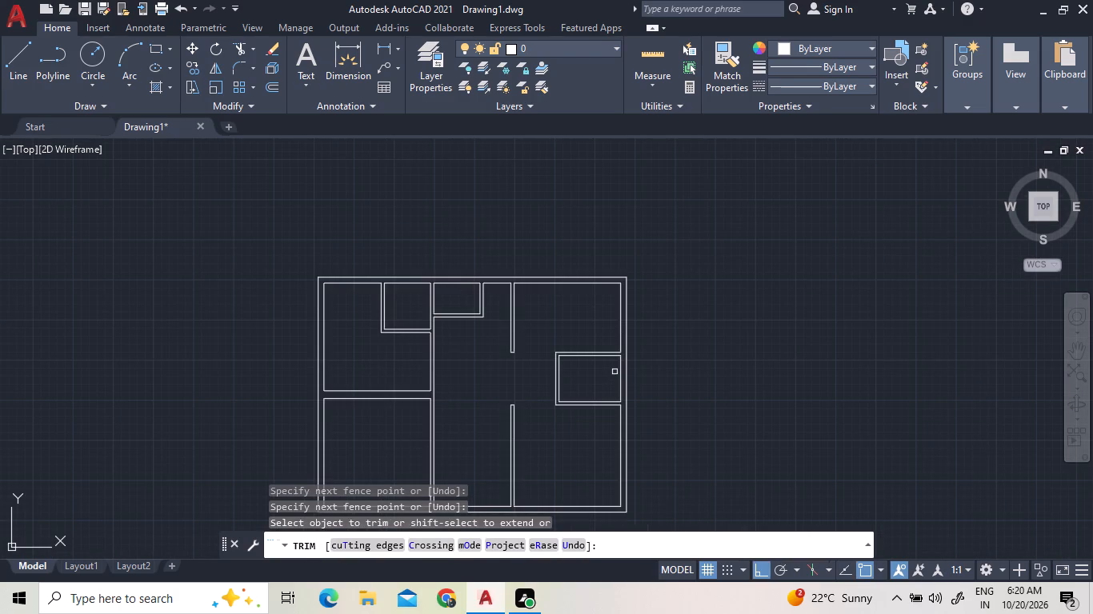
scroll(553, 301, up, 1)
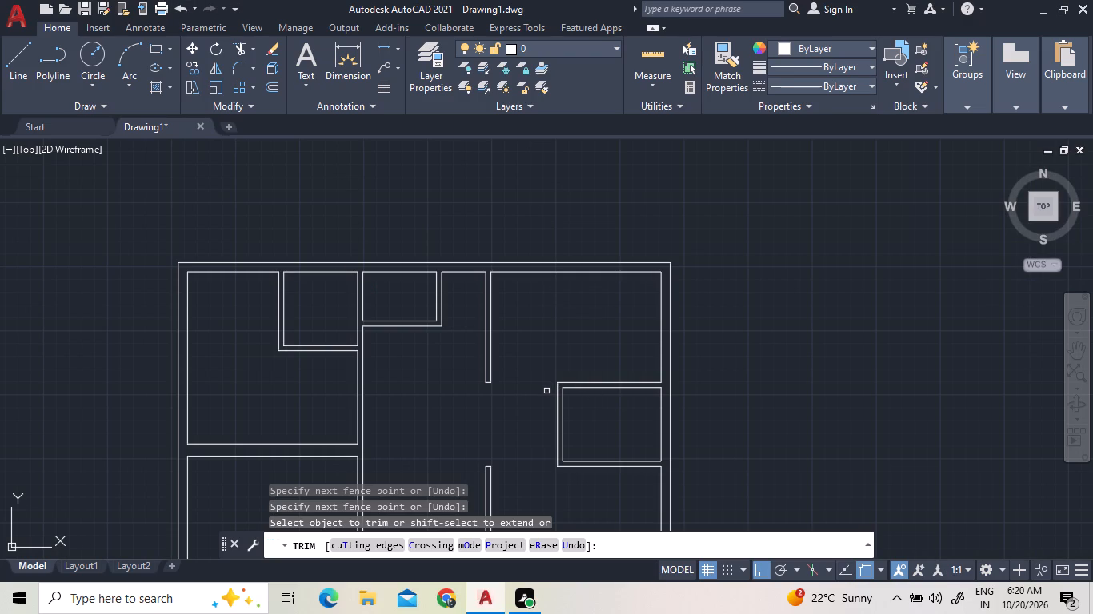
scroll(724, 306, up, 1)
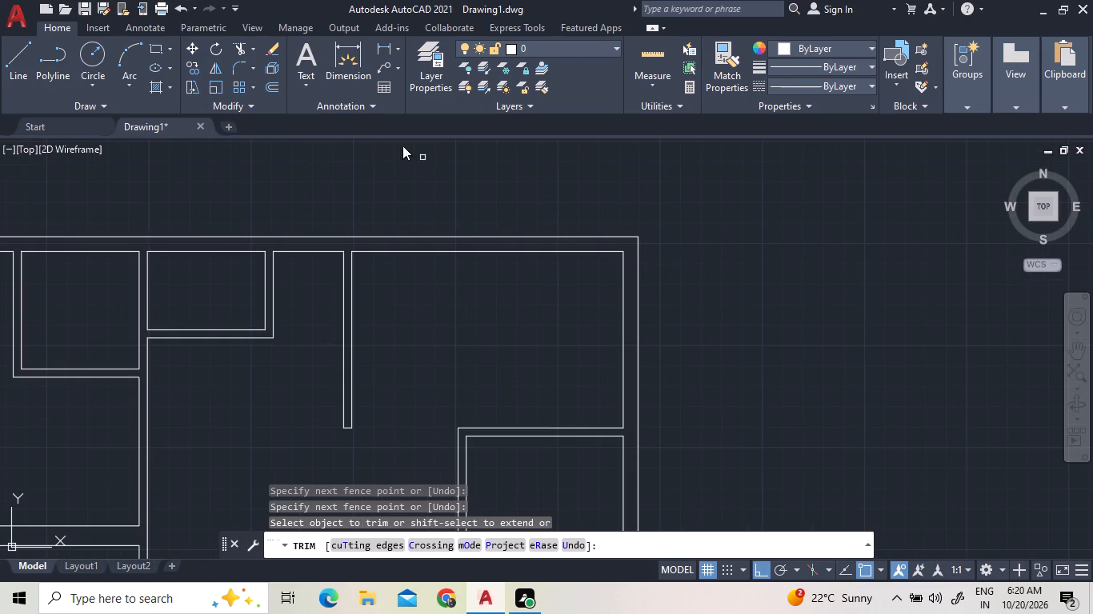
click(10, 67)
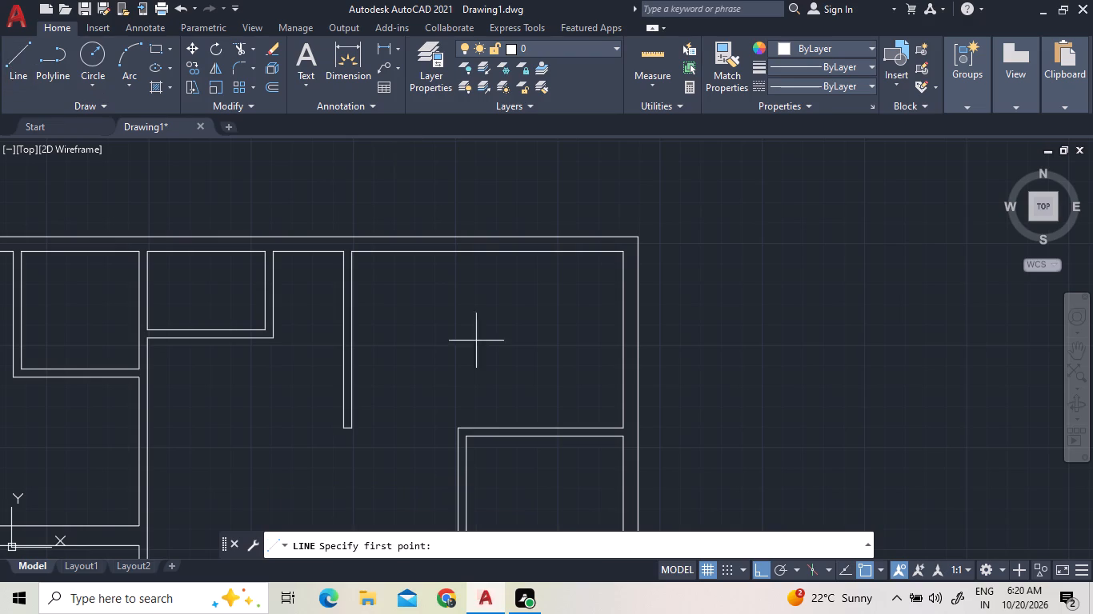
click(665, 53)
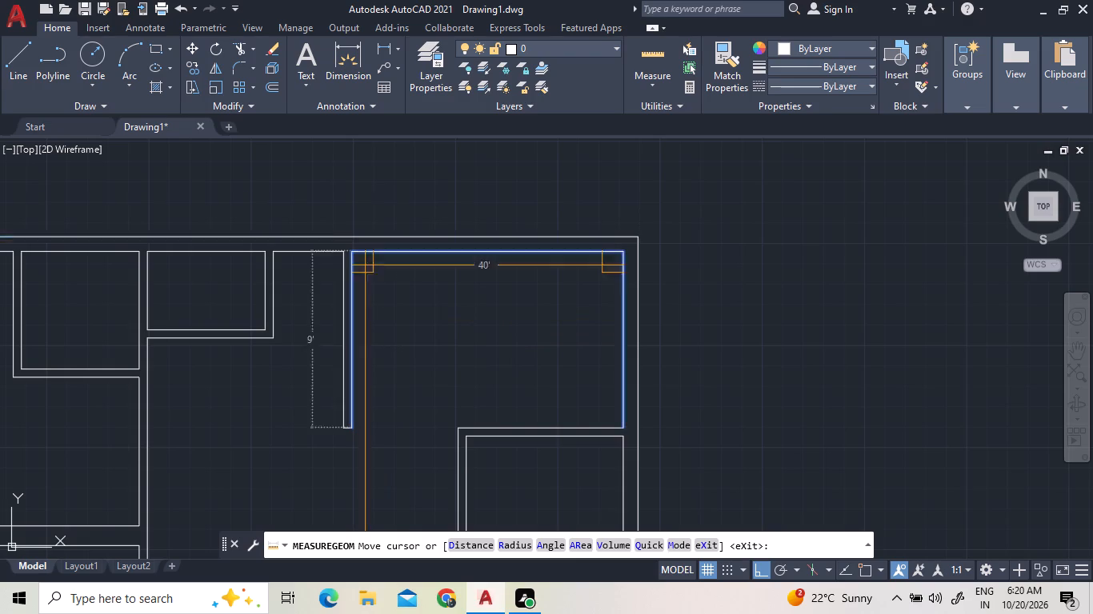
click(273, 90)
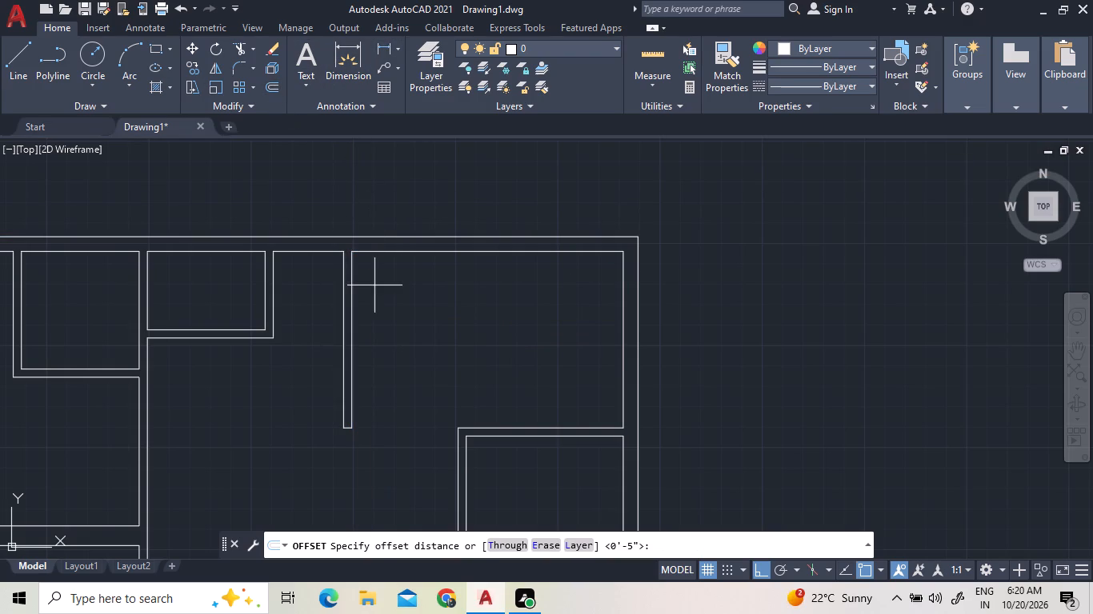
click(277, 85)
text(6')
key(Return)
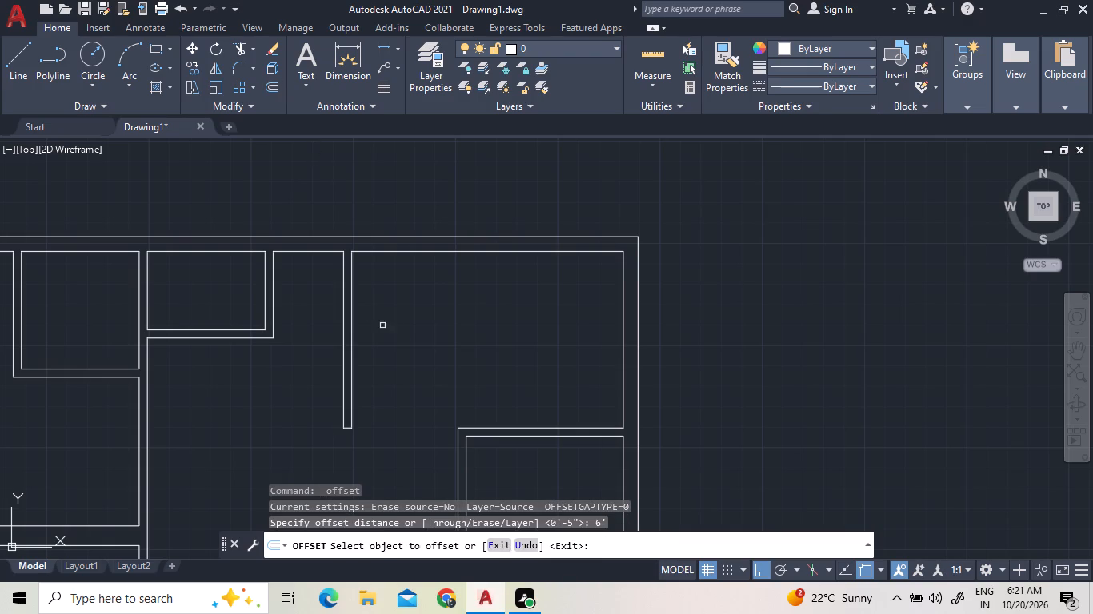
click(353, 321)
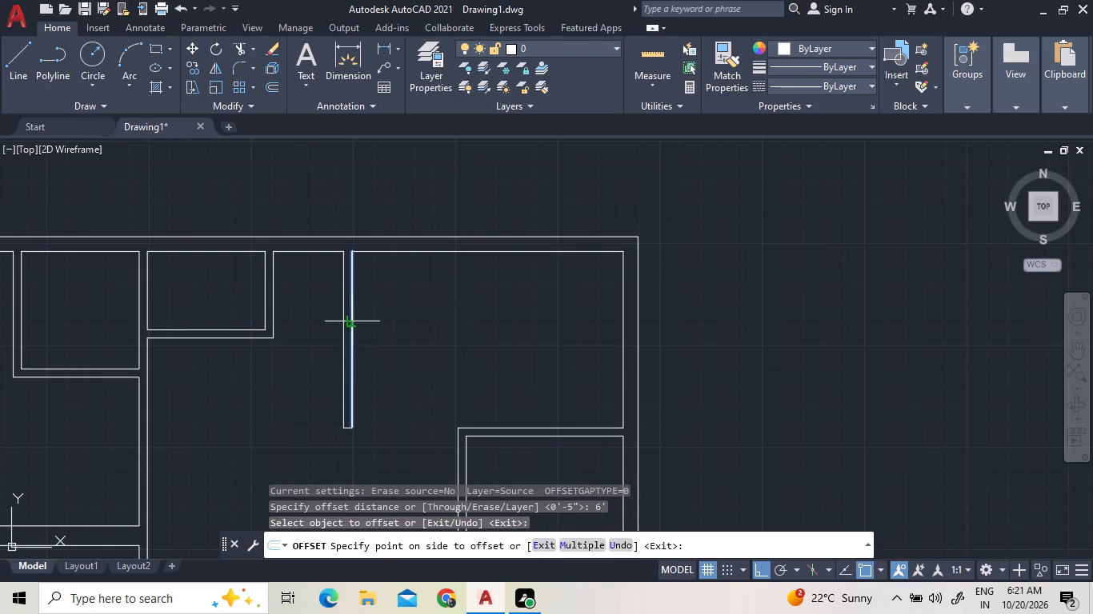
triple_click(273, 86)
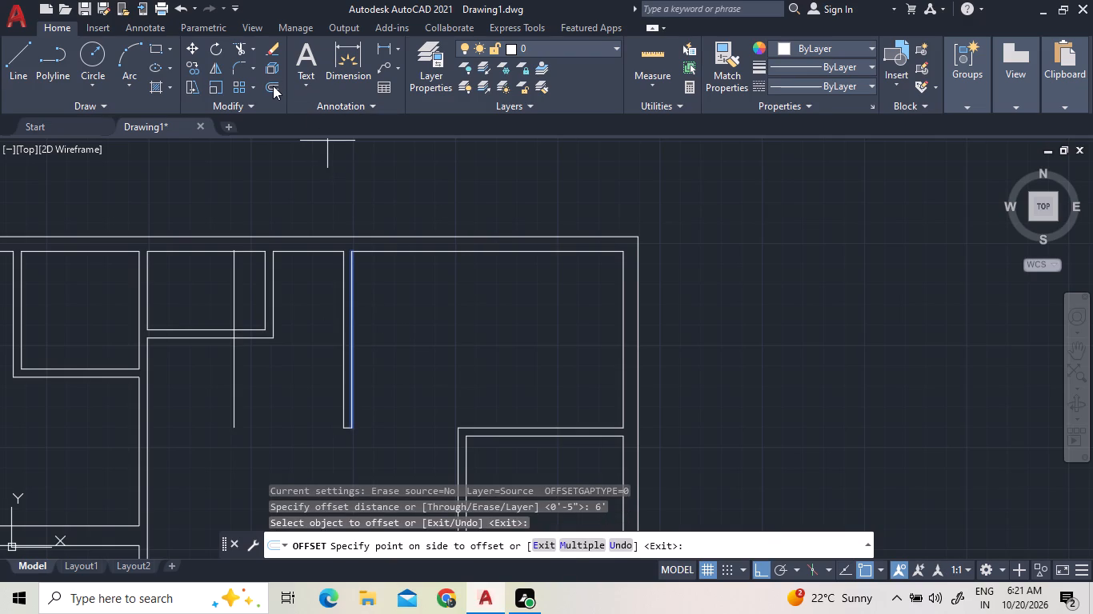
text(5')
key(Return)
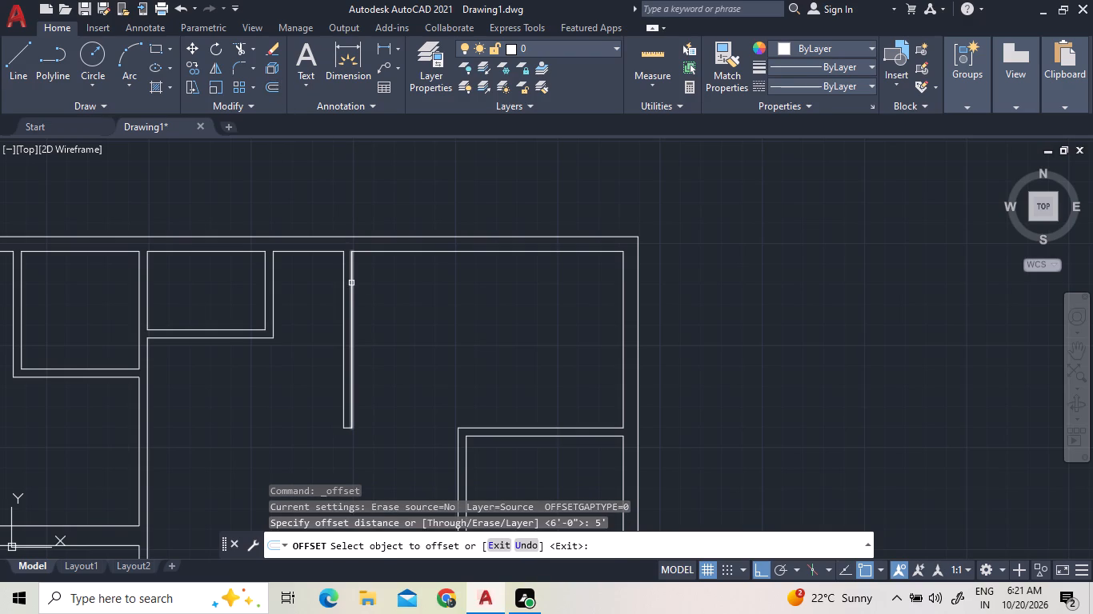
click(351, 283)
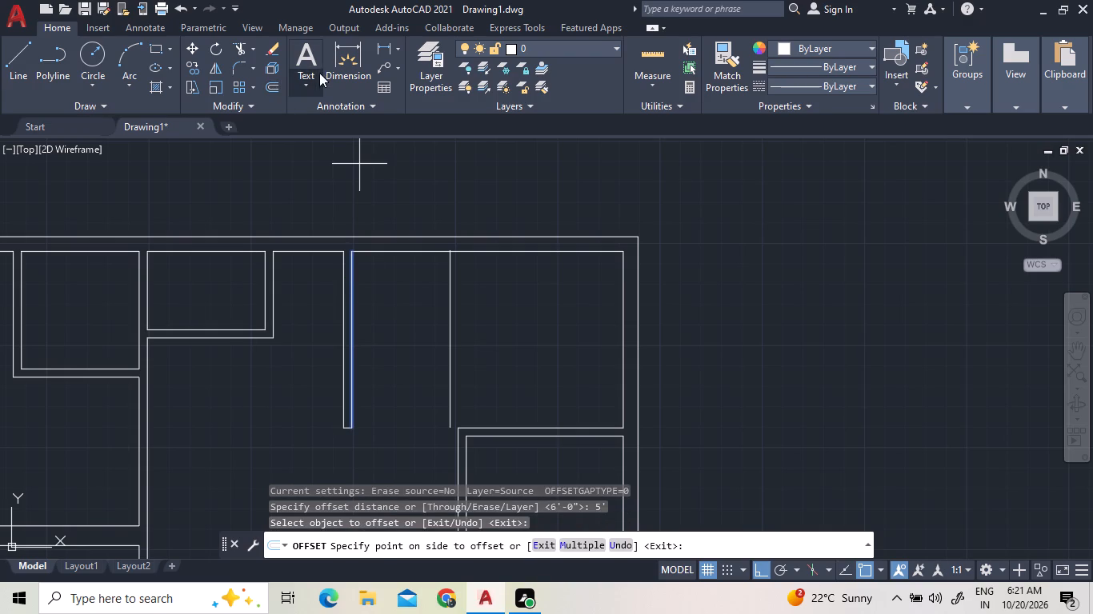
Offset the upper-right room's partition face, right wall and top wall inner lines 3' into the room.
double_click(271, 77)
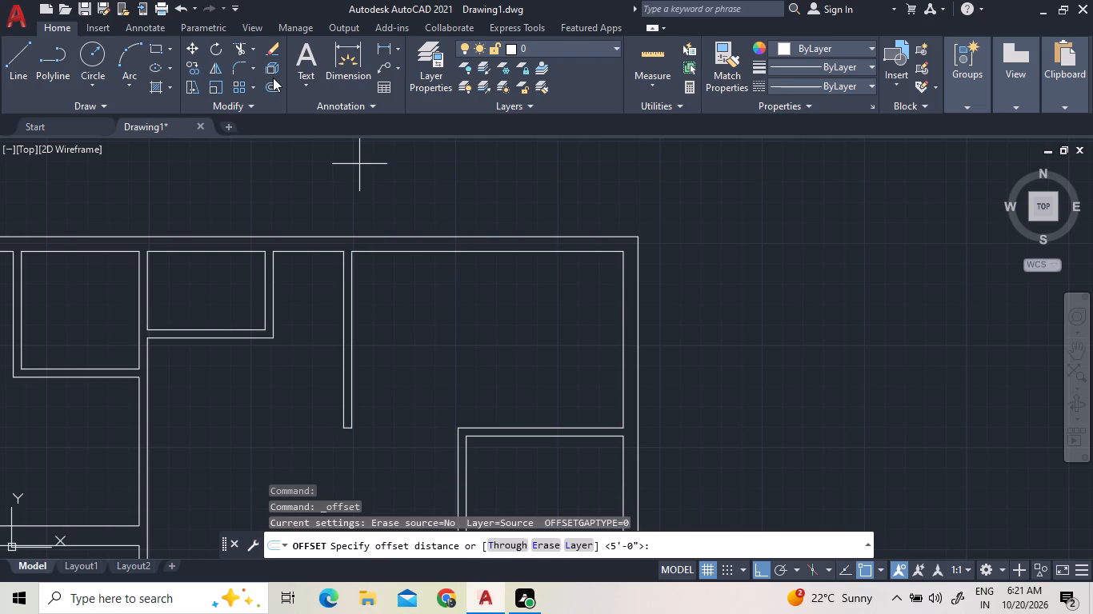
text(3')
key(Return)
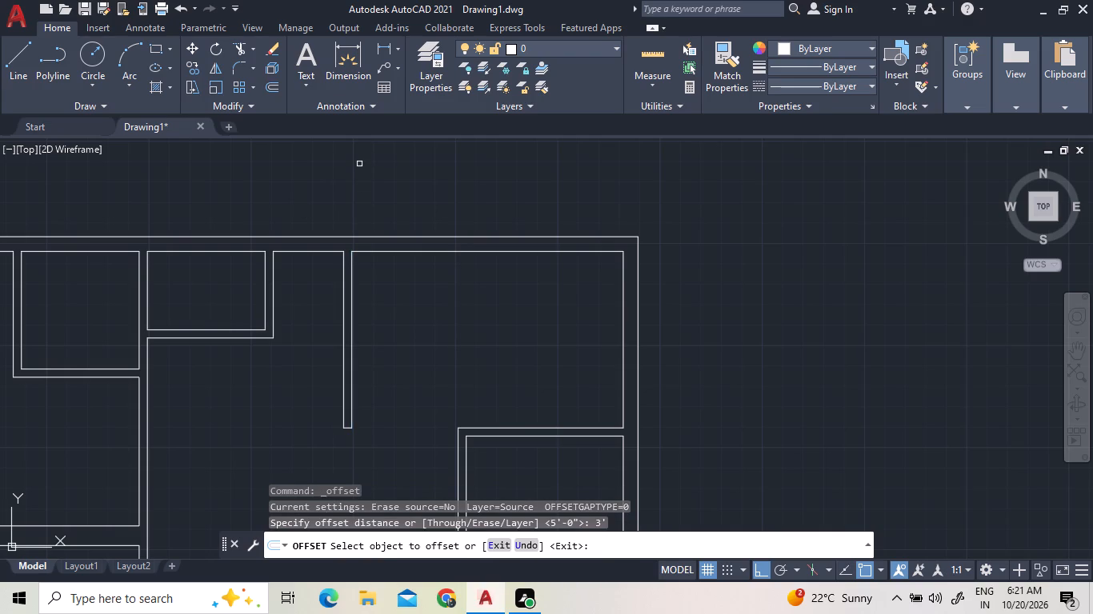
click(352, 285)
click(359, 290)
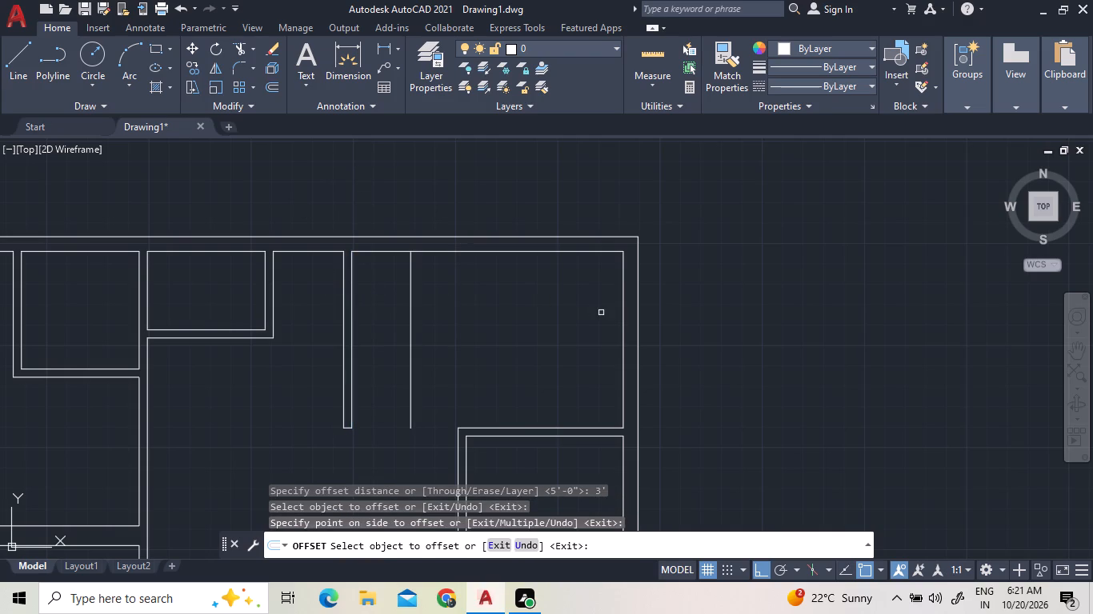
click(623, 323)
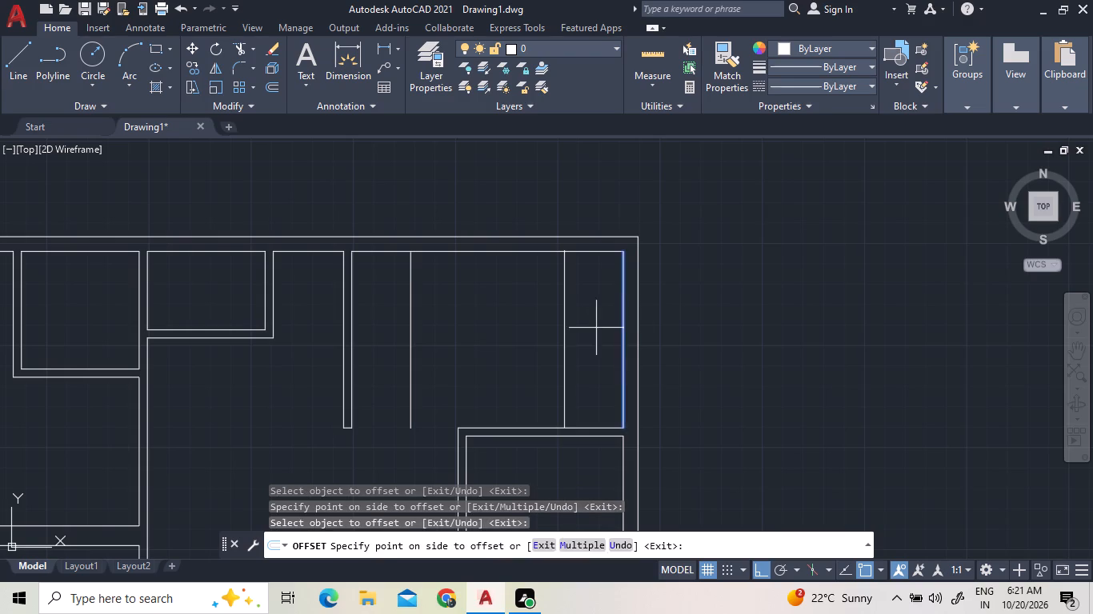
click(581, 327)
click(489, 253)
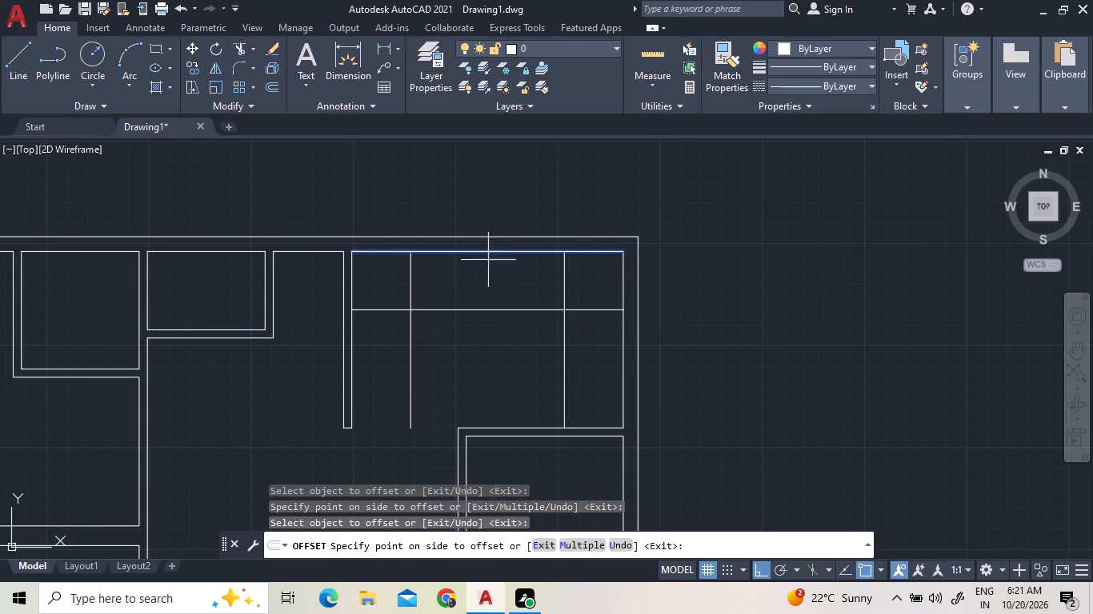
click(481, 306)
right_click(468, 290)
click(491, 299)
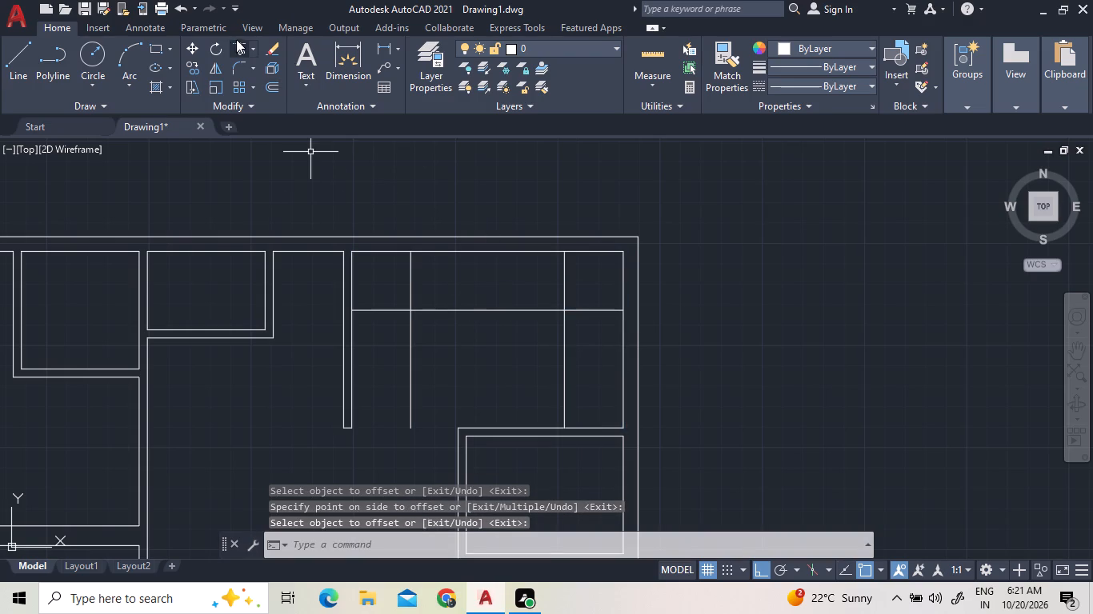
Offset the new horizontal line another 3' downward inside the upper-right room.
click(253, 50)
click(277, 95)
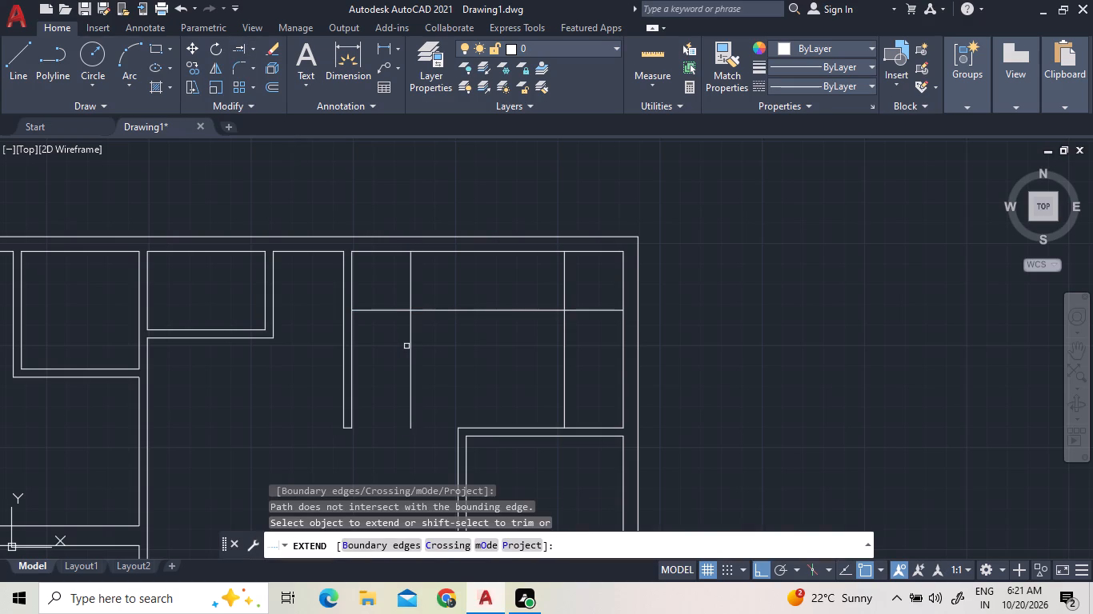
double_click(278, 90)
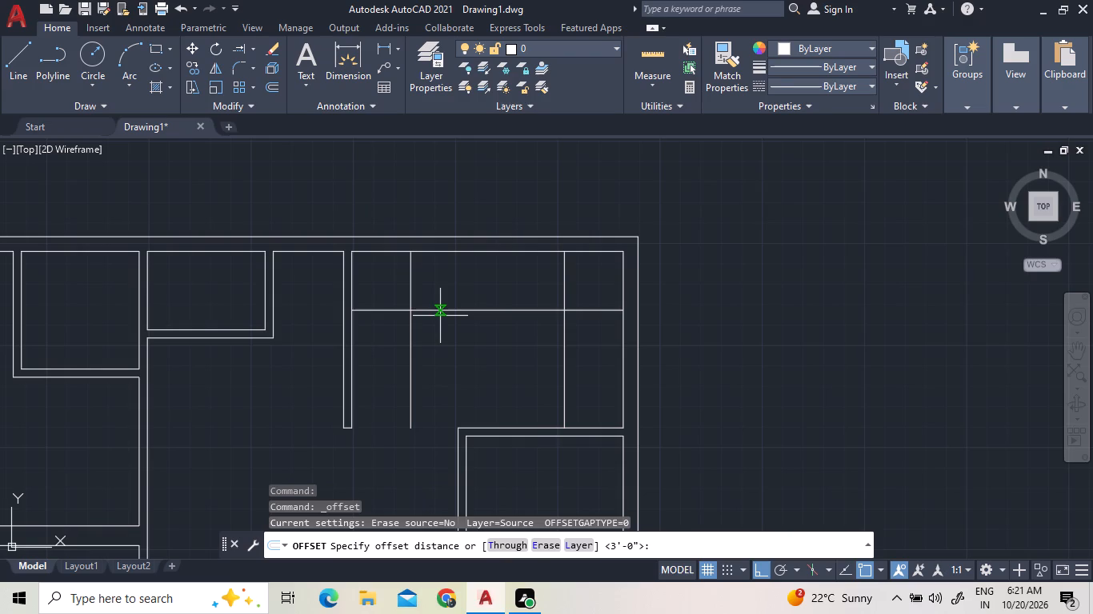
click(278, 86)
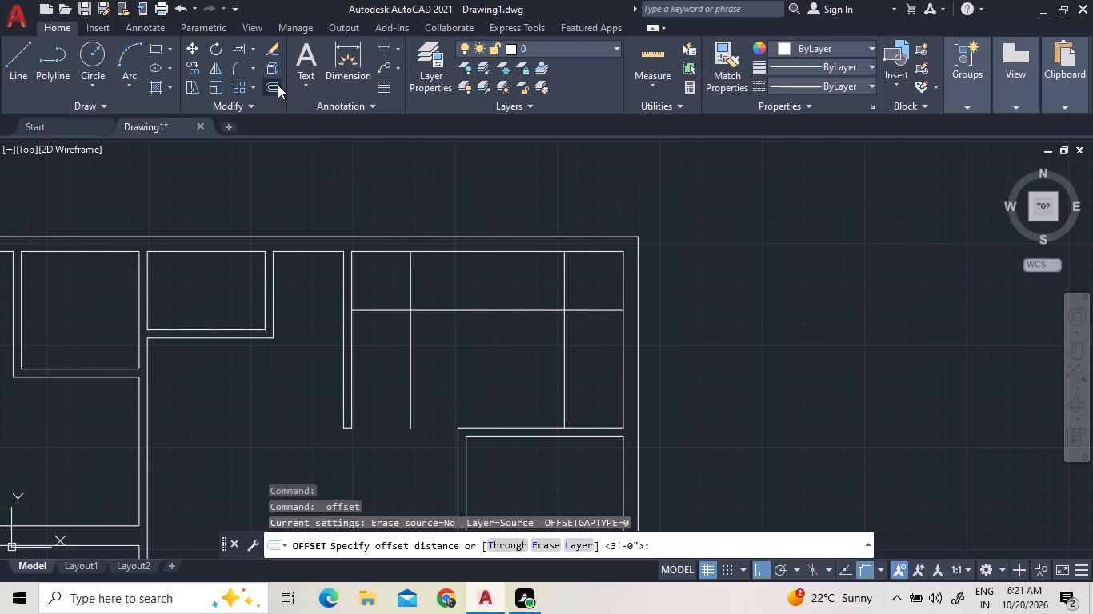
key(Return)
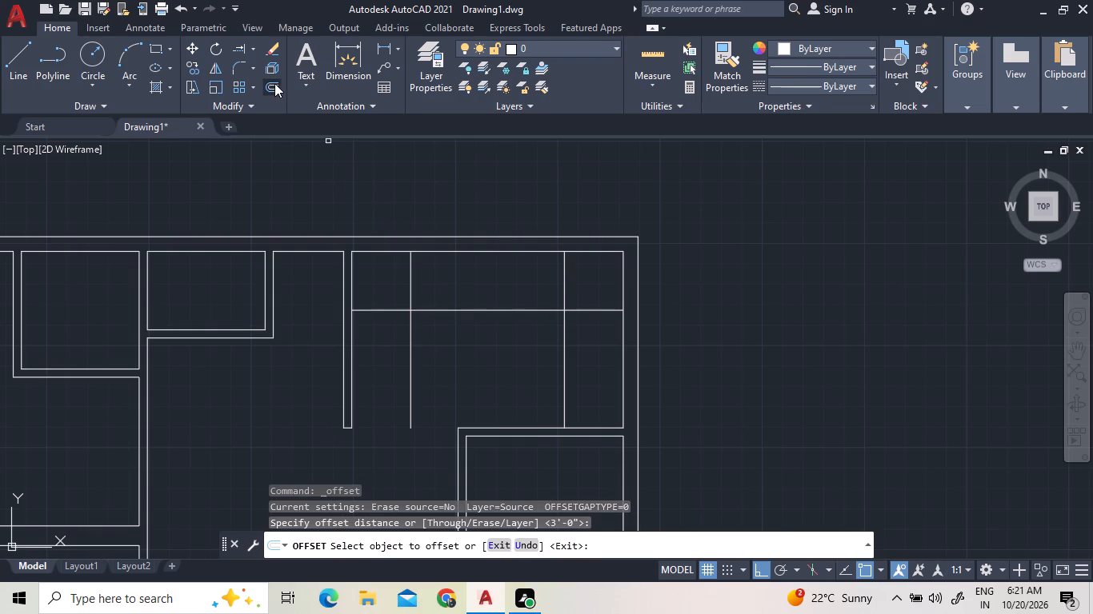
click(466, 311)
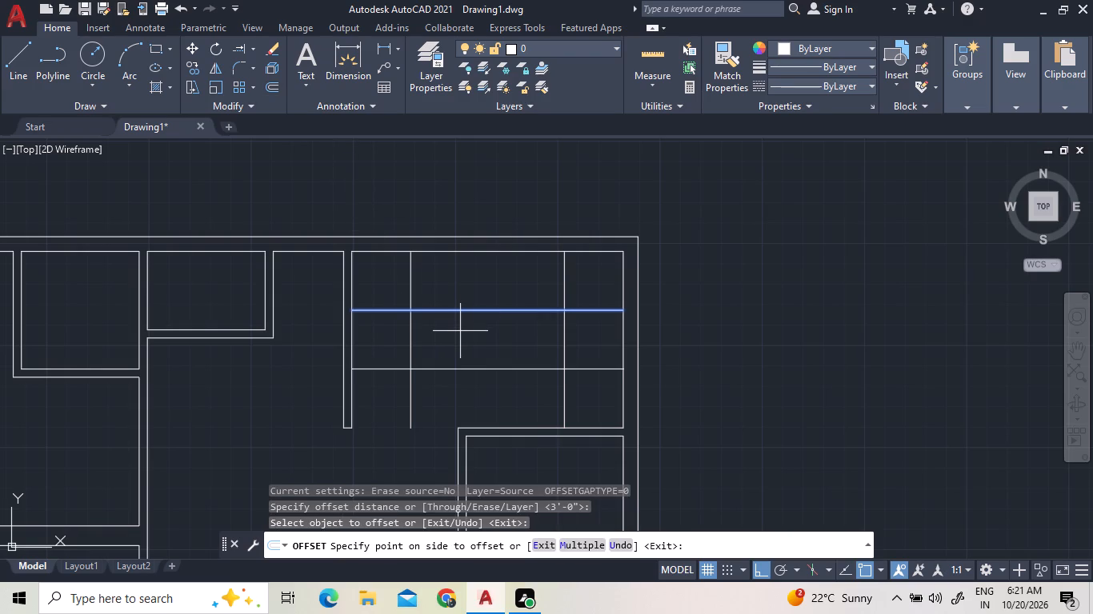
click(460, 332)
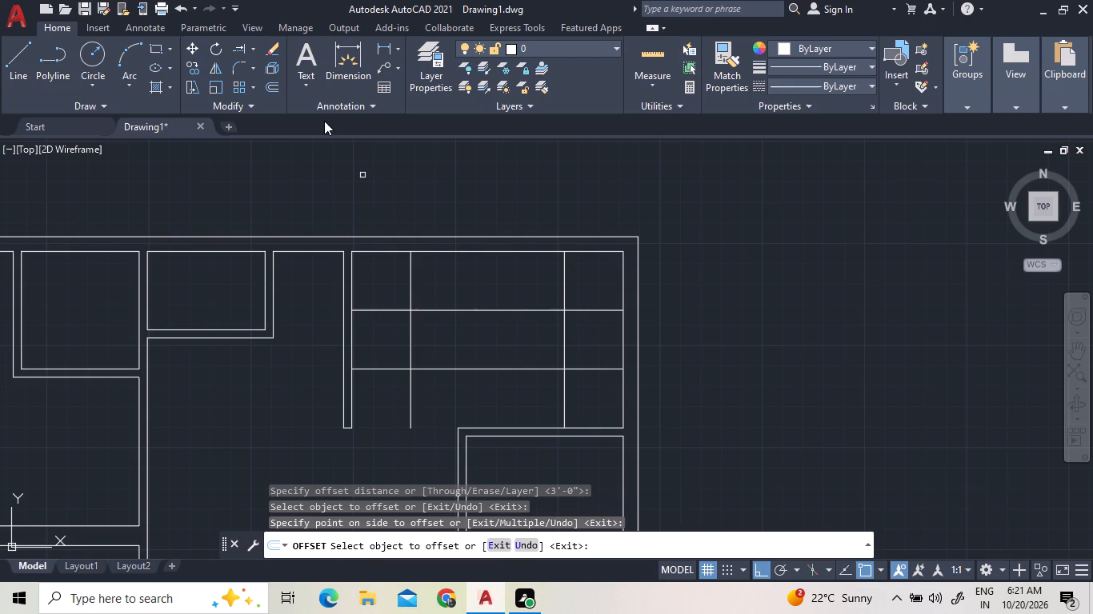
Extend the lower horizontal offset line across the partition's thickness to its far face.
click(240, 42)
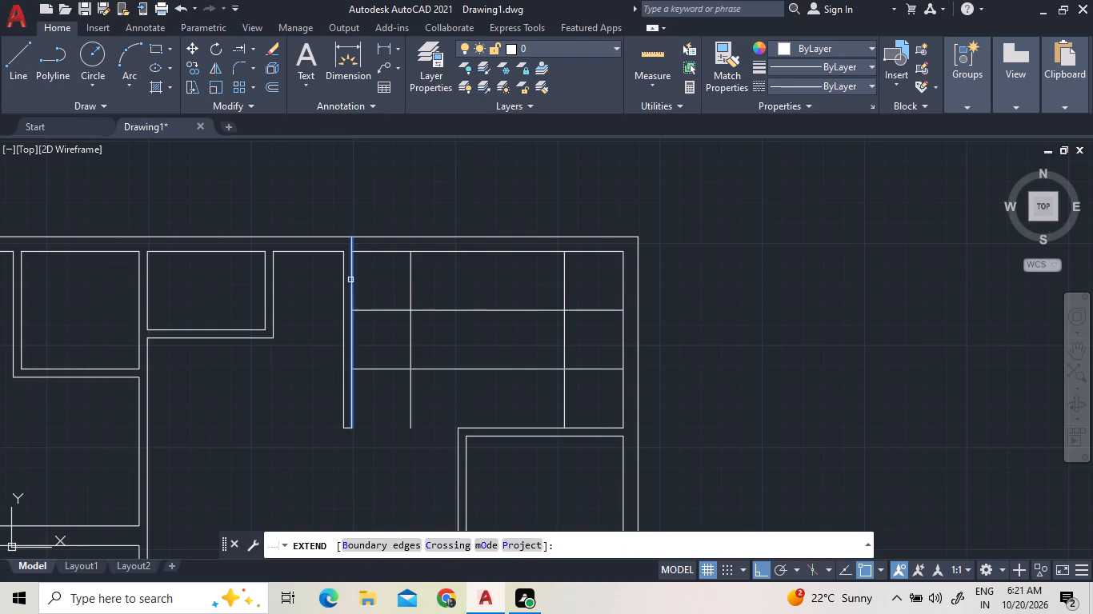
click(367, 370)
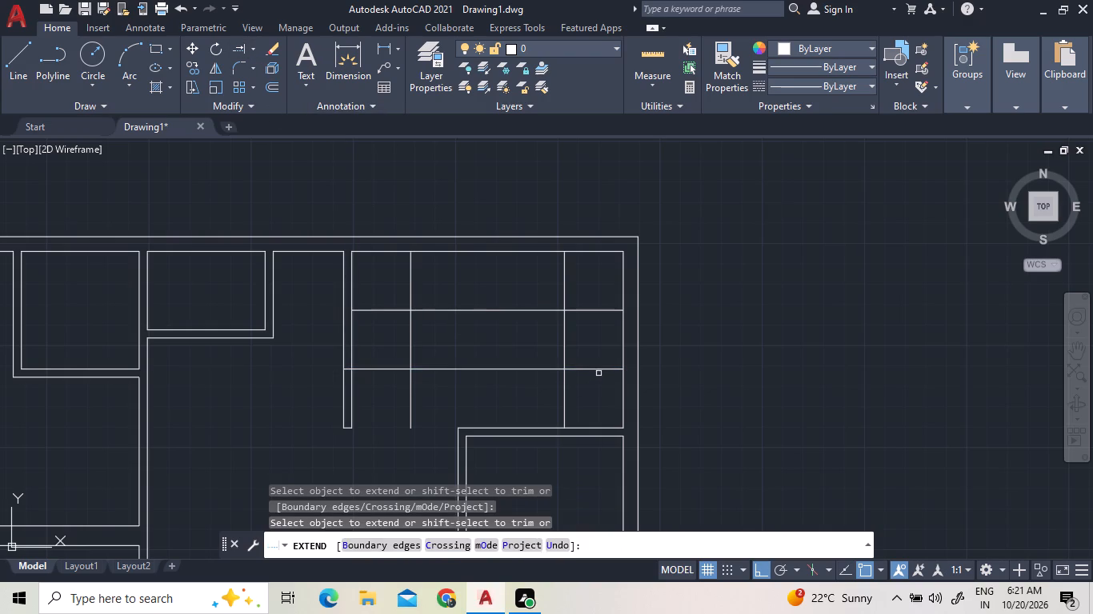
right_click(719, 278)
click(723, 289)
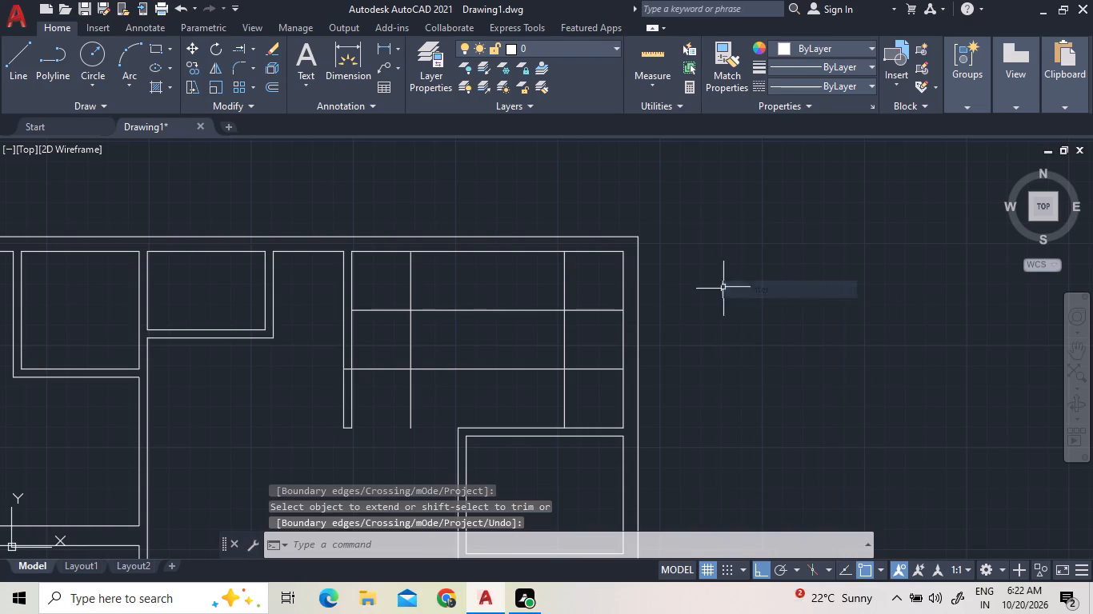
Trim both partition faces and the adjacent vertical offset line below the lower horizontal line.
click(252, 46)
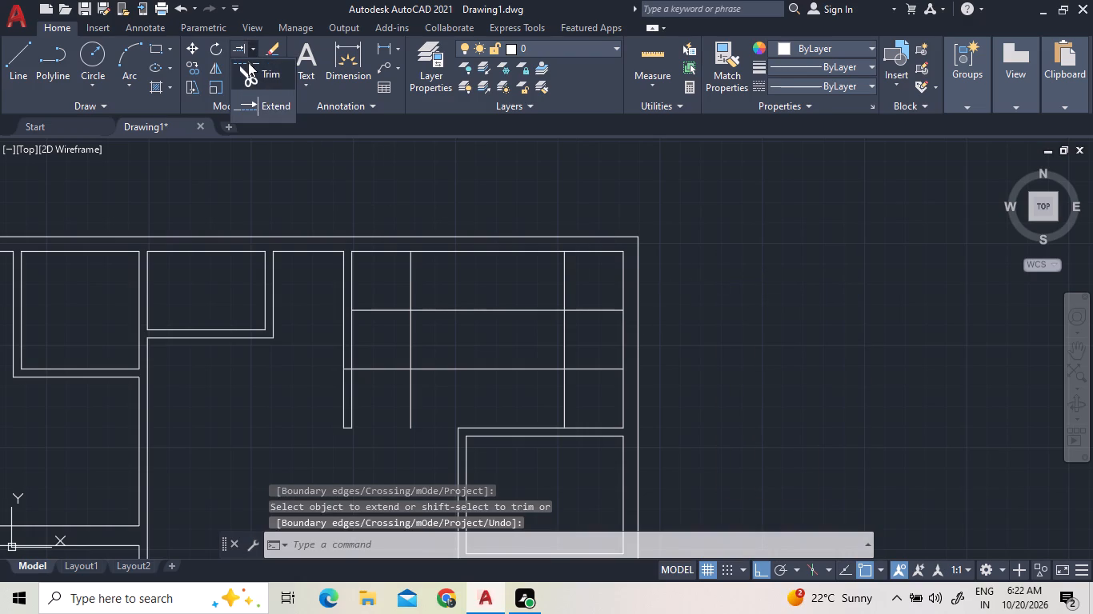
click(248, 62)
click(348, 424)
click(332, 407)
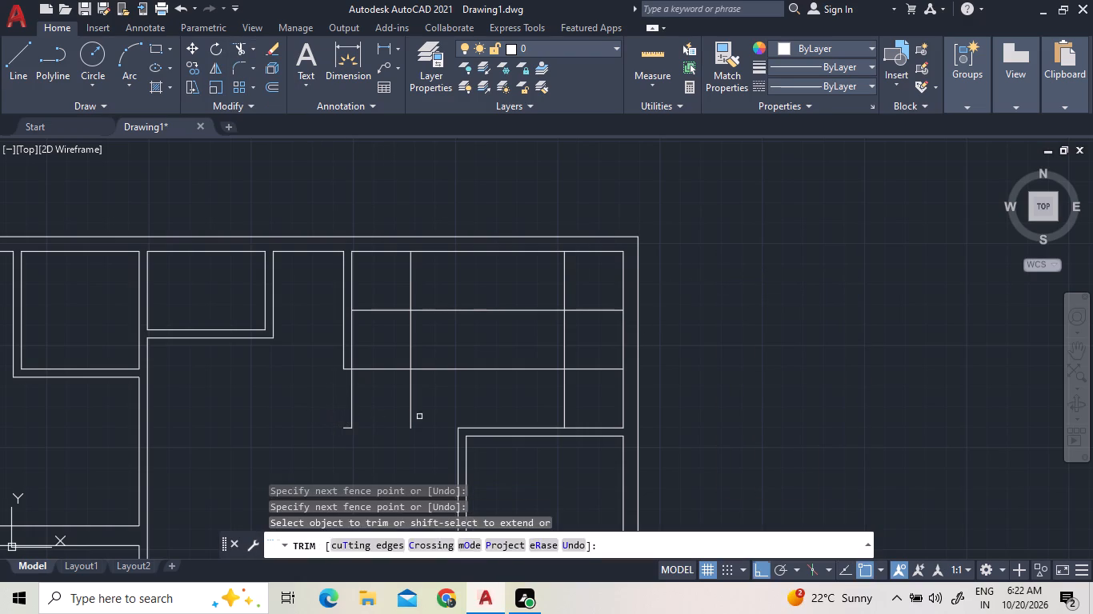
click(419, 415)
click(348, 397)
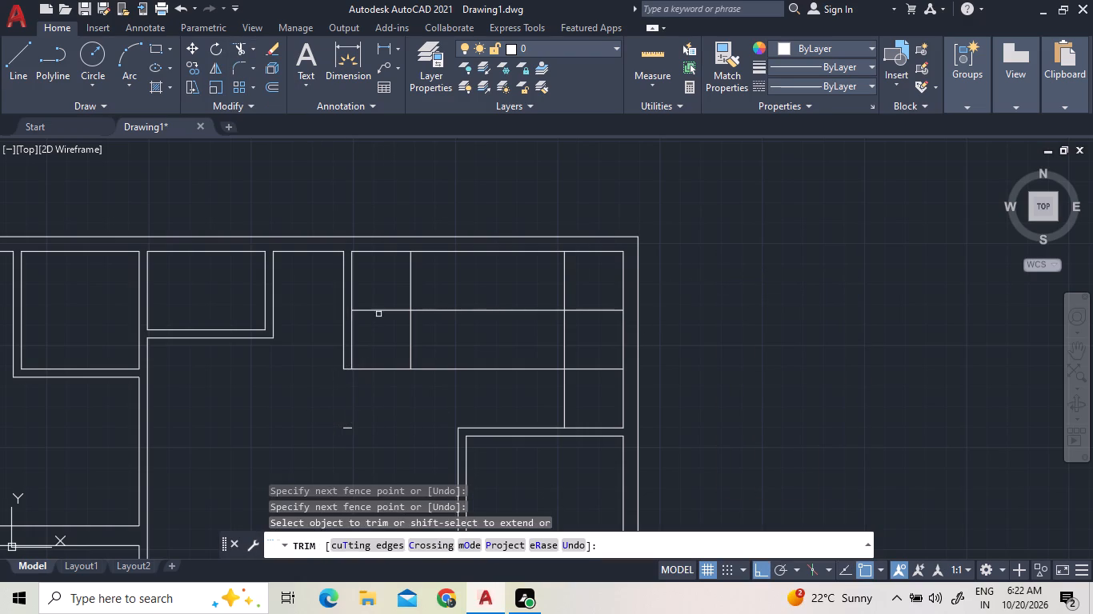
Trim the remaining crossing offset lines to leave a single U-shaped outline running along the upper-right room's three walls.
click(379, 310)
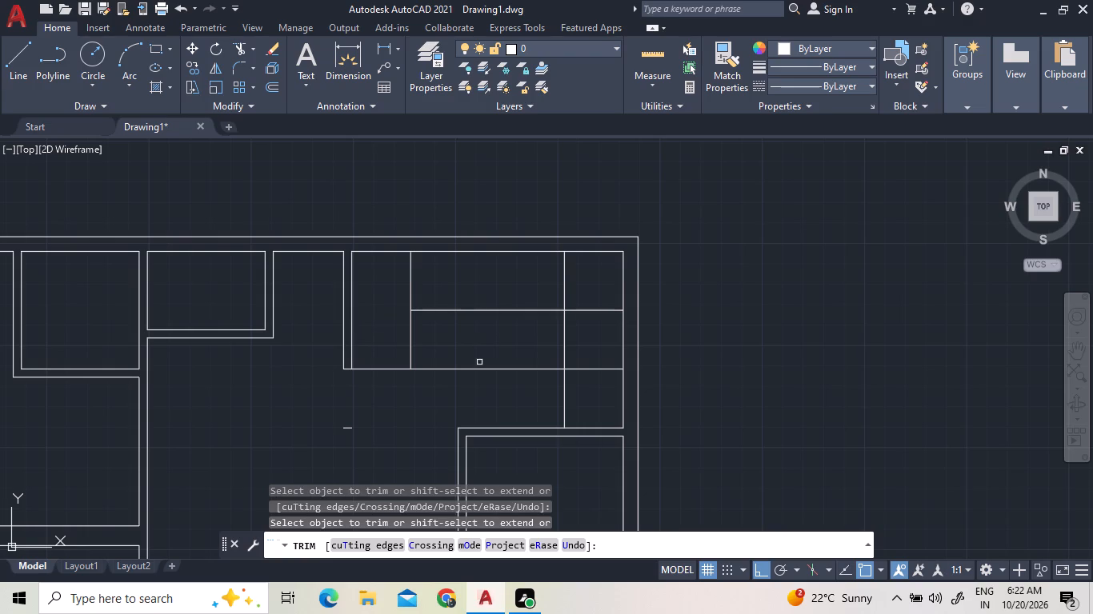
click(475, 371)
click(583, 372)
drag(582, 381, 567, 387)
click(562, 388)
click(567, 389)
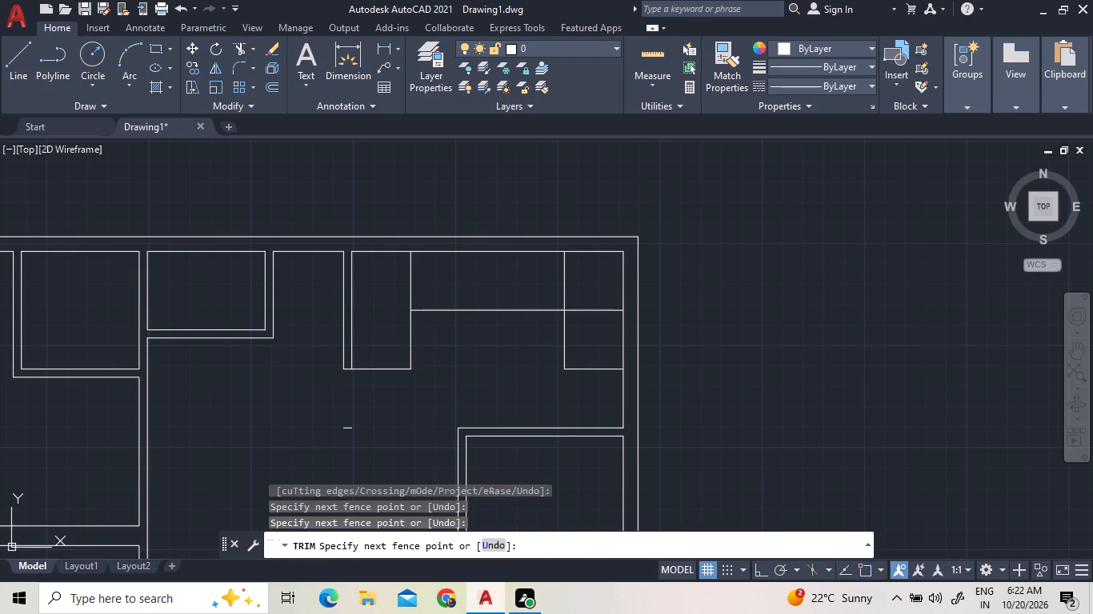
click(589, 308)
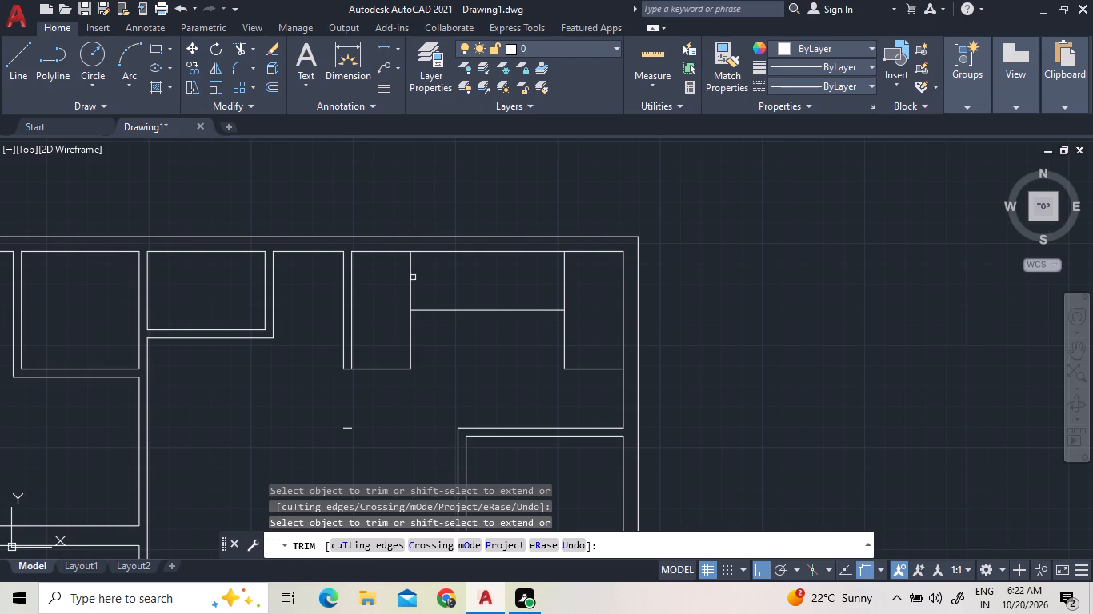
click(410, 276)
click(403, 271)
click(572, 277)
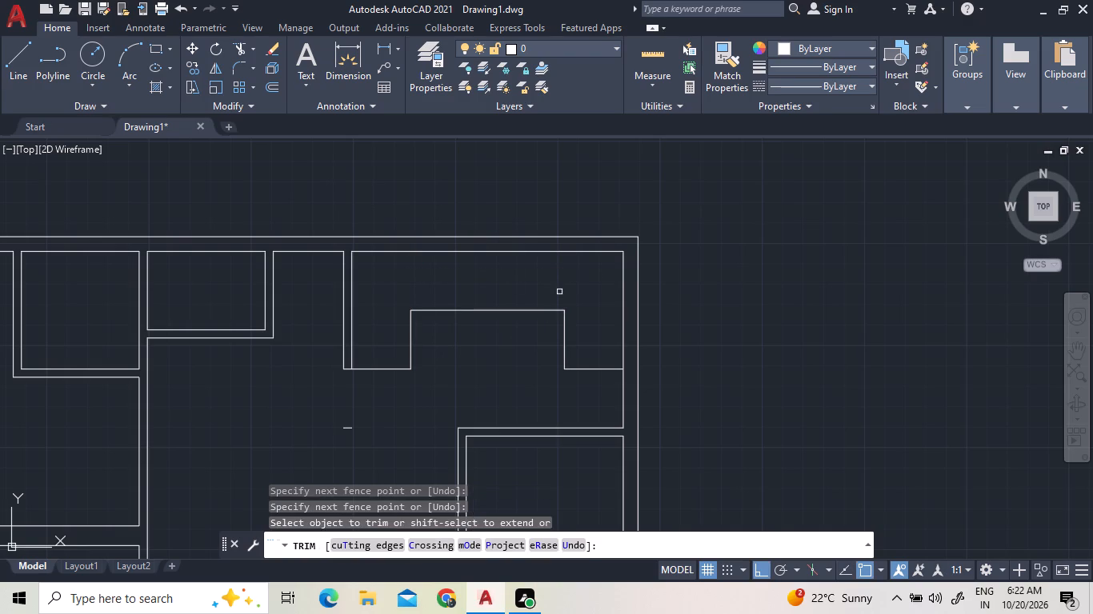
Remove the leftover short end line below the shortened upper partition with Trim.
scroll(559, 293, down, 2)
click(485, 348)
click(479, 350)
click(477, 346)
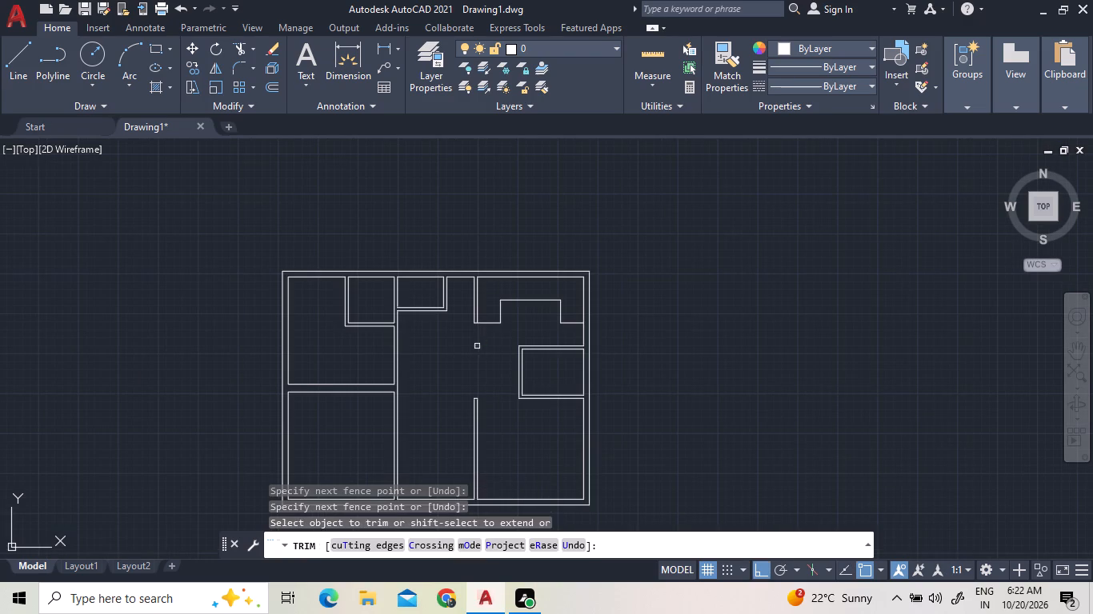
Offset both faces of the upper-right room's right exterior wall 3" into the wall's thickness.
scroll(475, 329, up, 2)
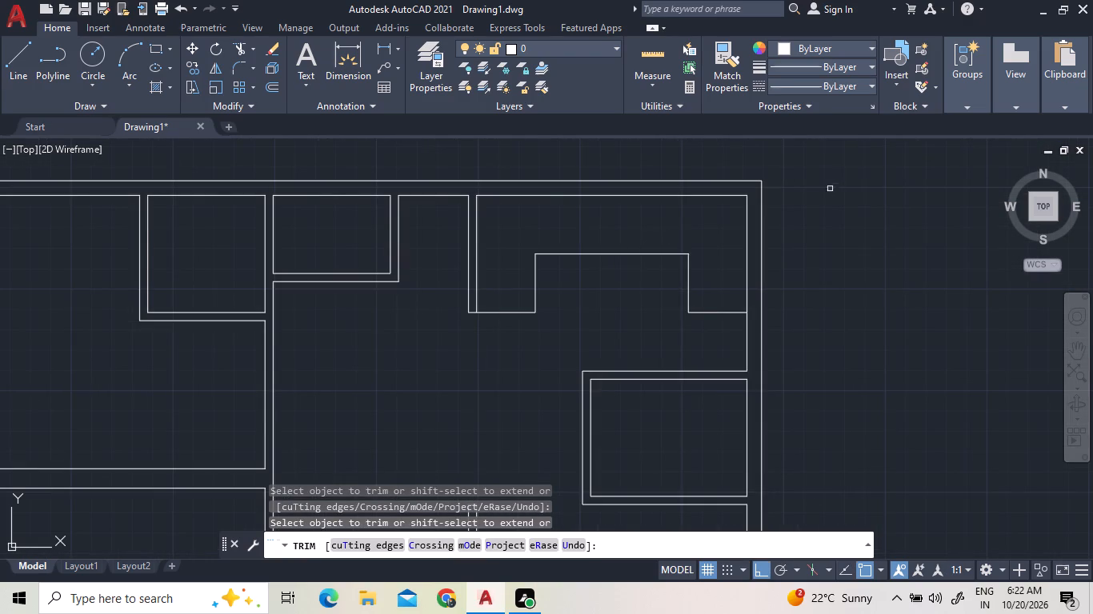
scroll(827, 193, up, 3)
scroll(655, 231, down, 2)
right_click(668, 374)
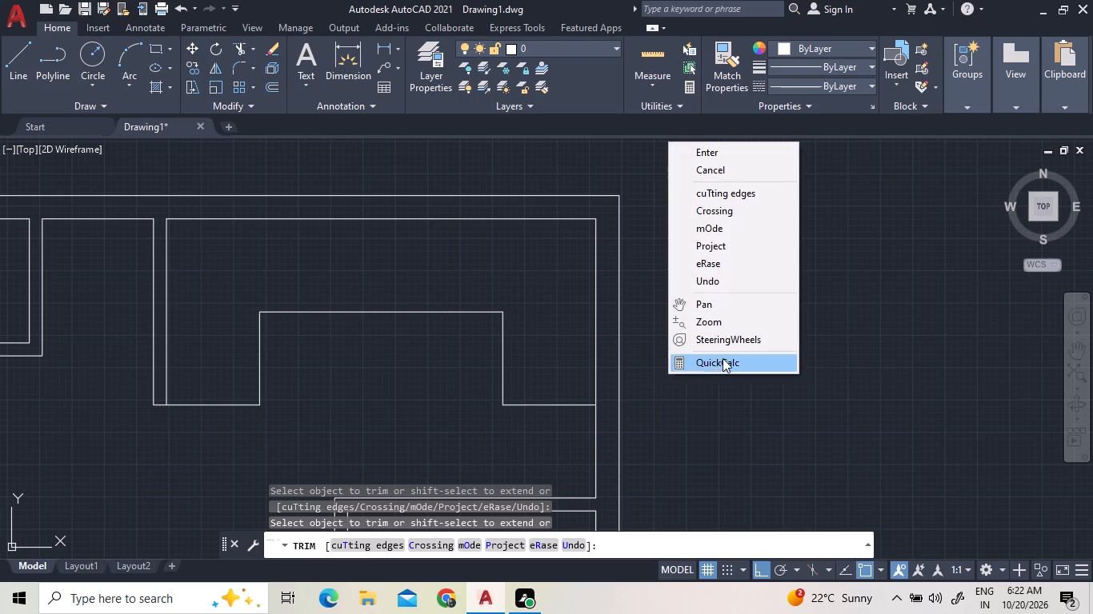
click(718, 151)
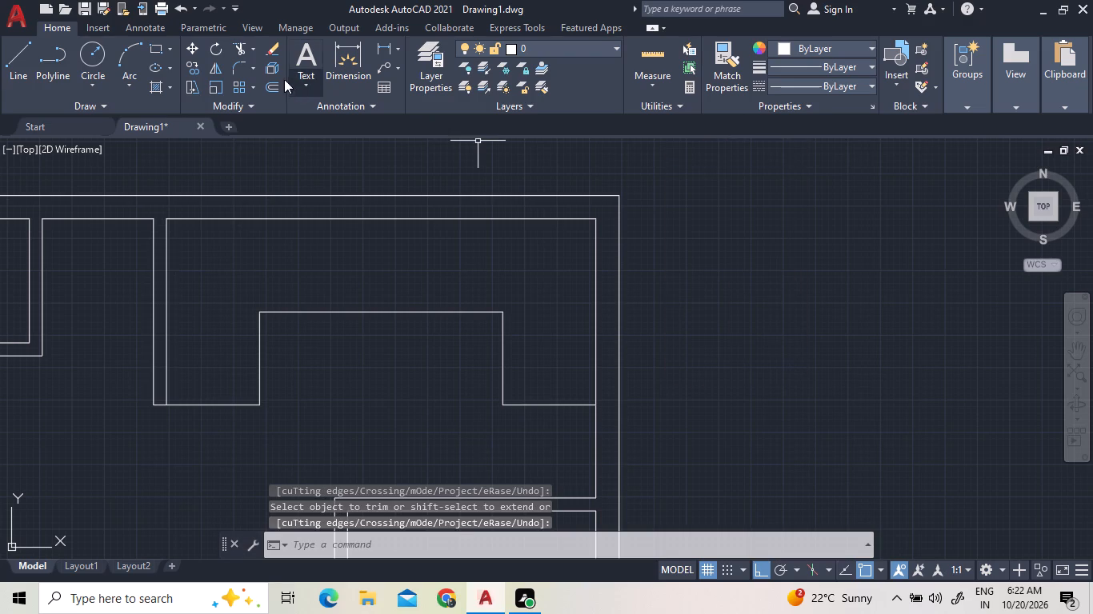
click(270, 87)
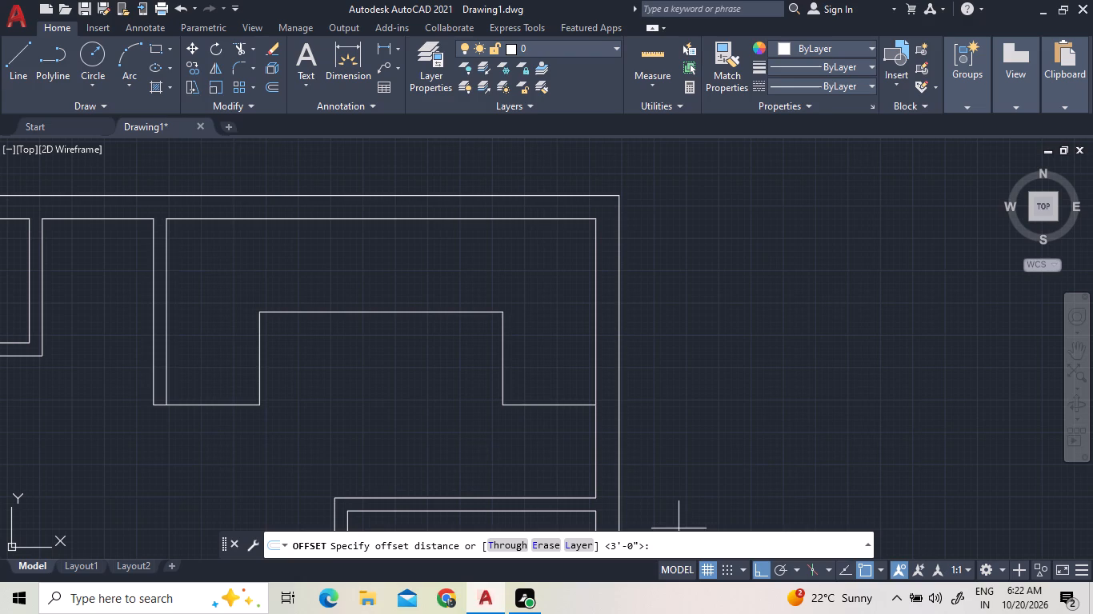
scroll(658, 536, up, 1)
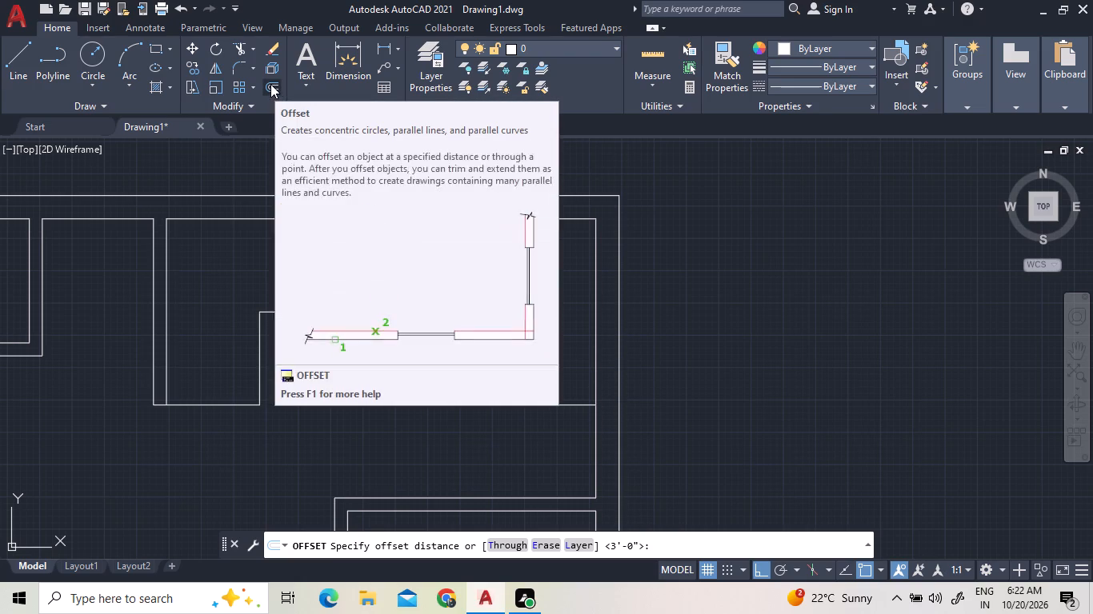
click(270, 84)
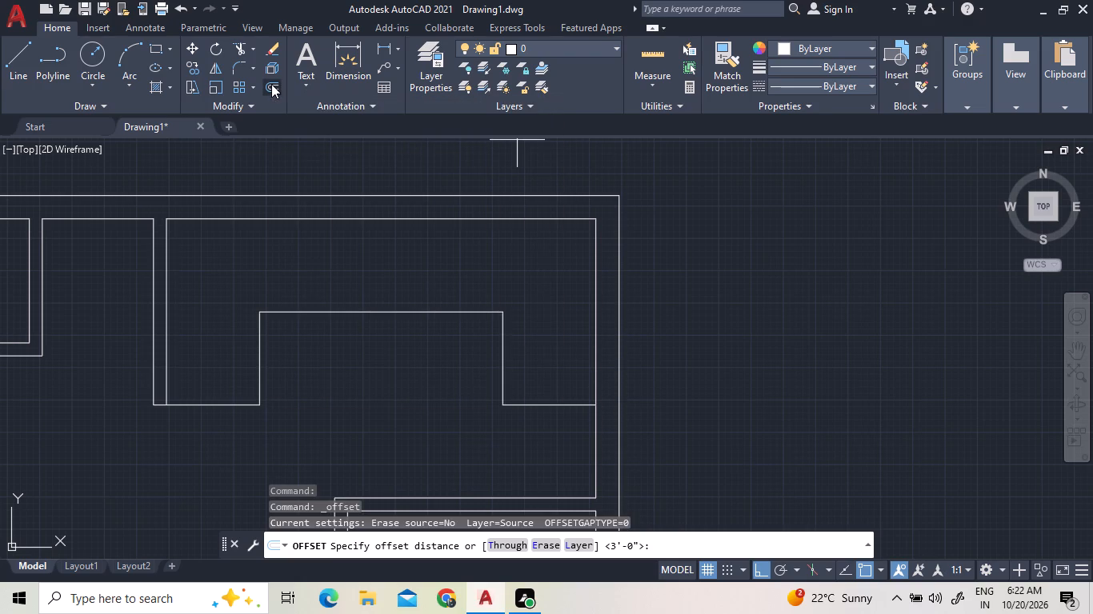
text(3")
key(Return)
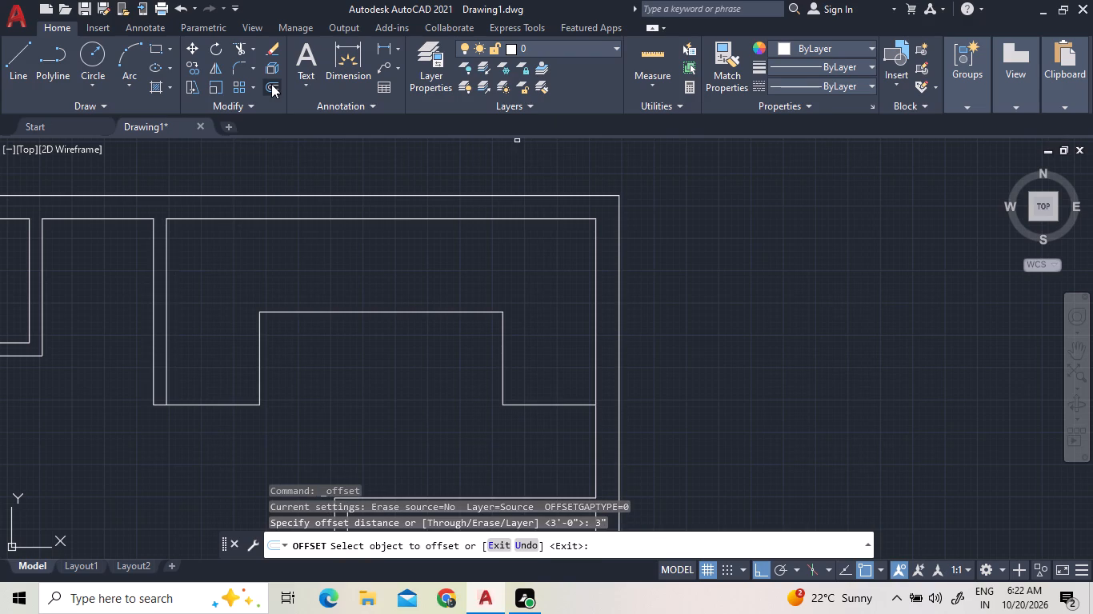
click(595, 317)
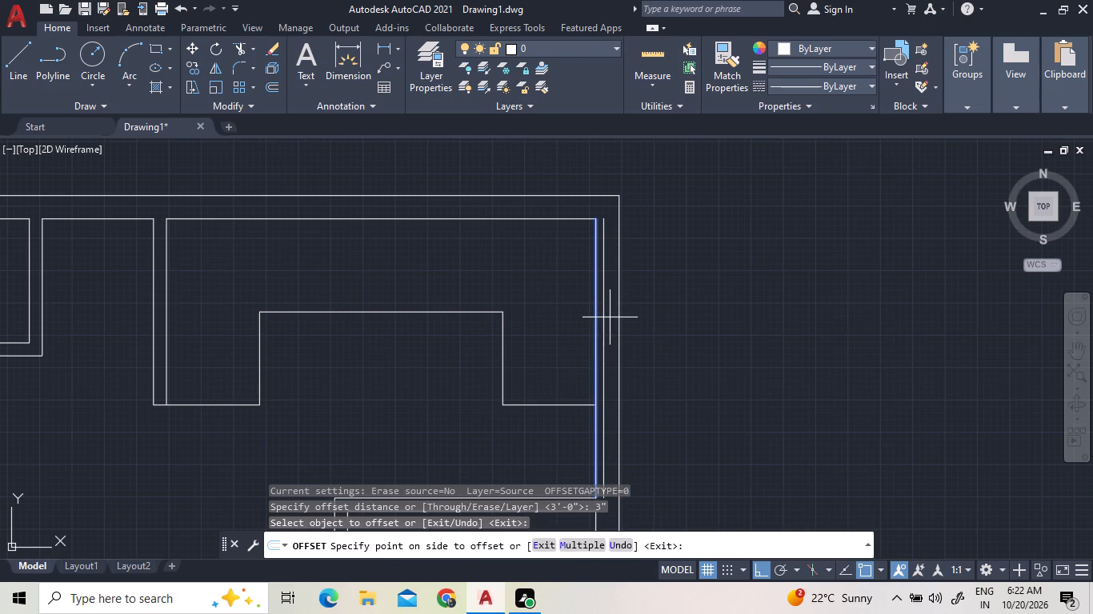
click(610, 317)
click(623, 318)
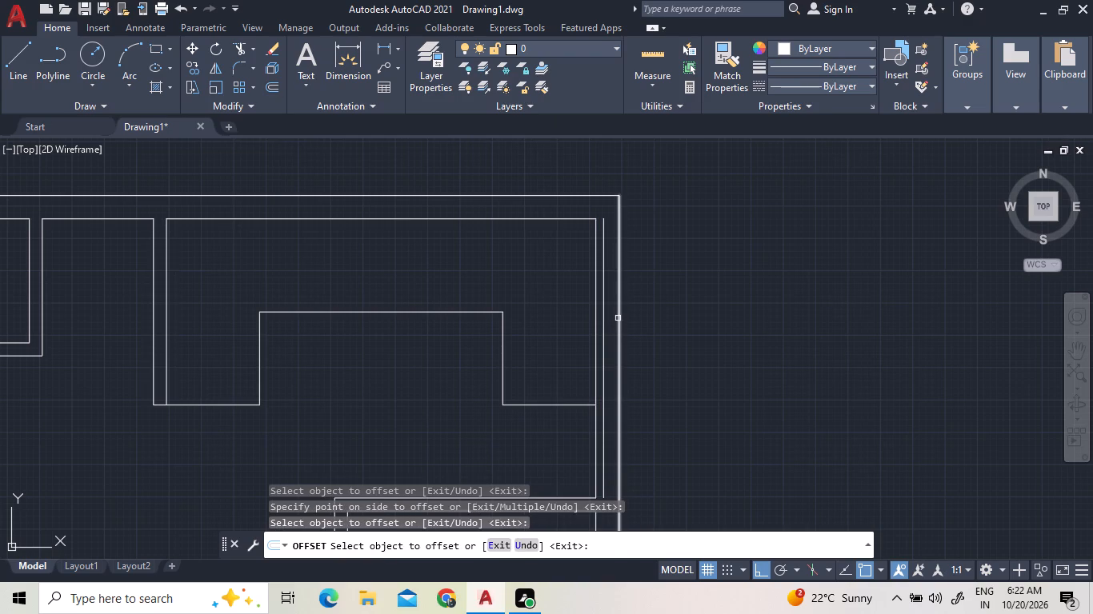
click(619, 318)
click(605, 319)
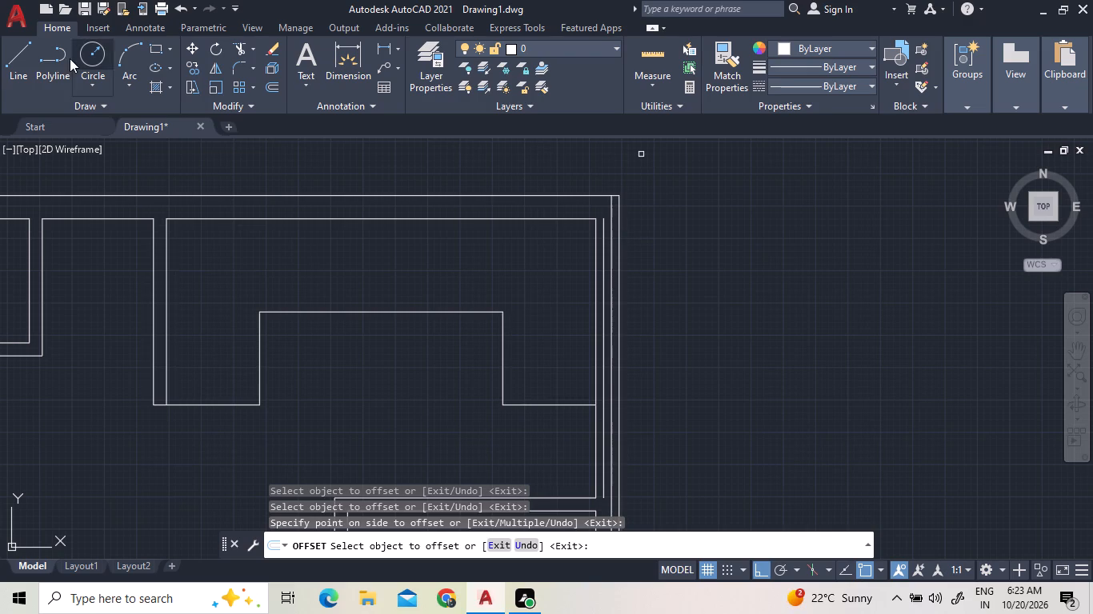
Draw a short horizontal line across the right exterior wall's full thickness, just below the upper-right room's top corner.
click(13, 74)
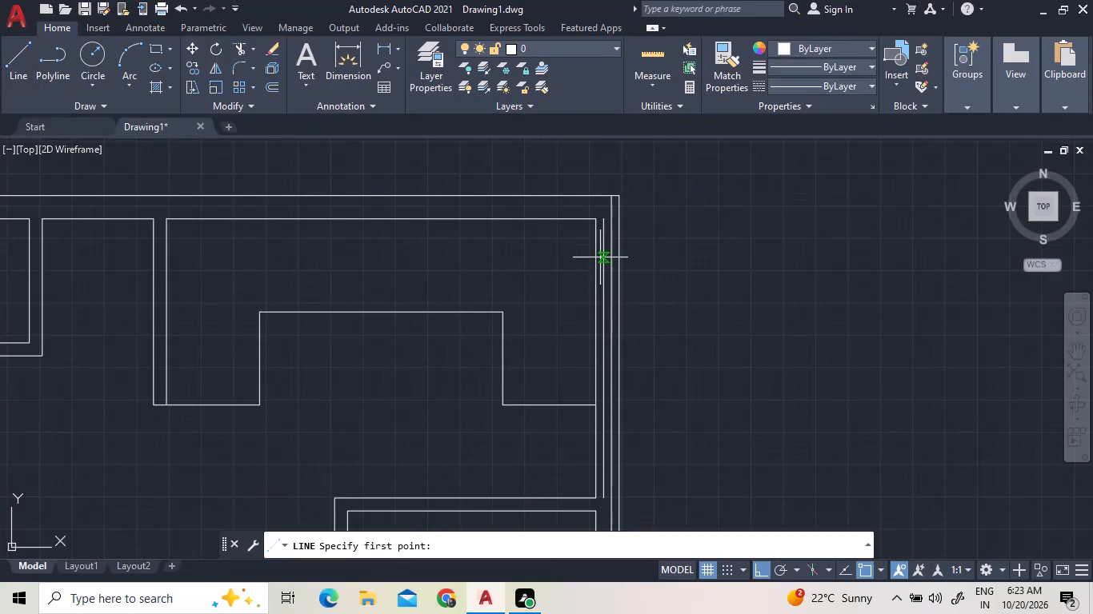
scroll(597, 259, up, 4)
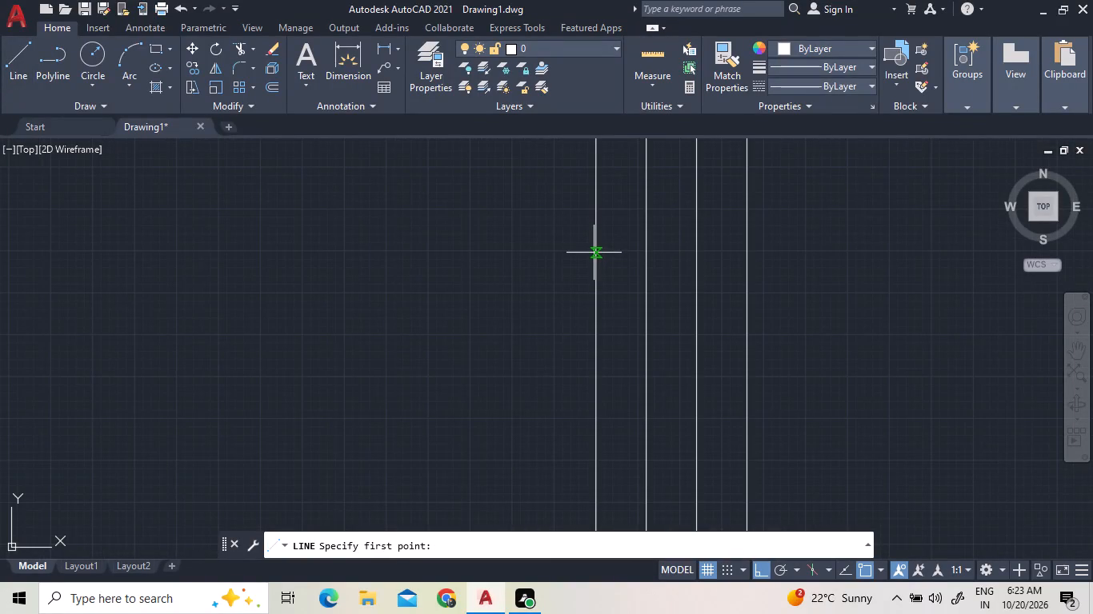
click(594, 253)
click(750, 251)
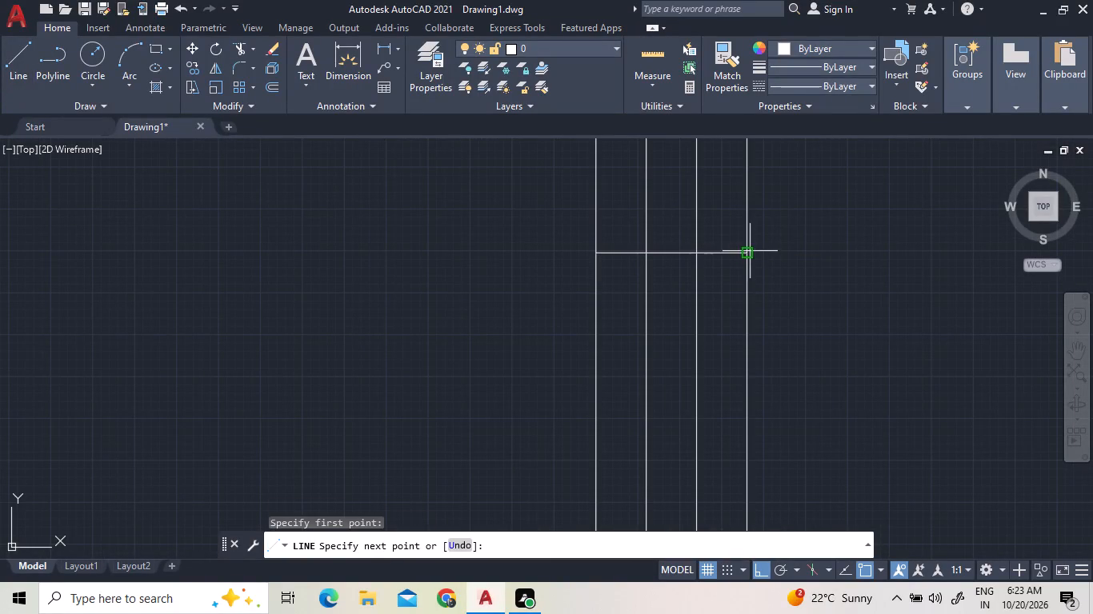
right_click(784, 255)
click(787, 259)
scroll(787, 269, down, 4)
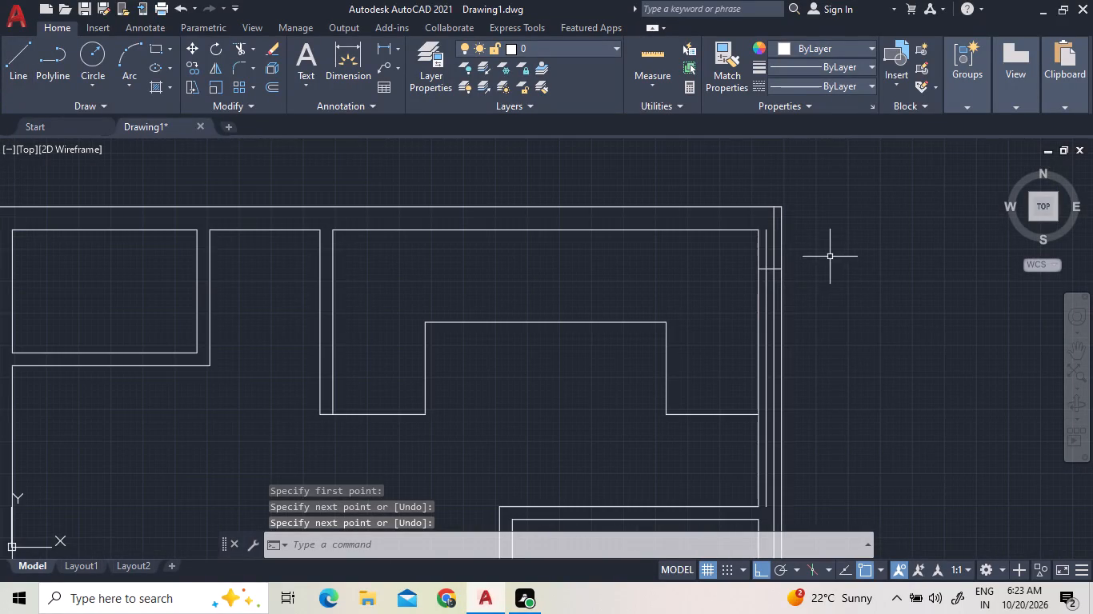
Trim the two 3" offset lines above the short line crossing the right exterior wall.
click(239, 44)
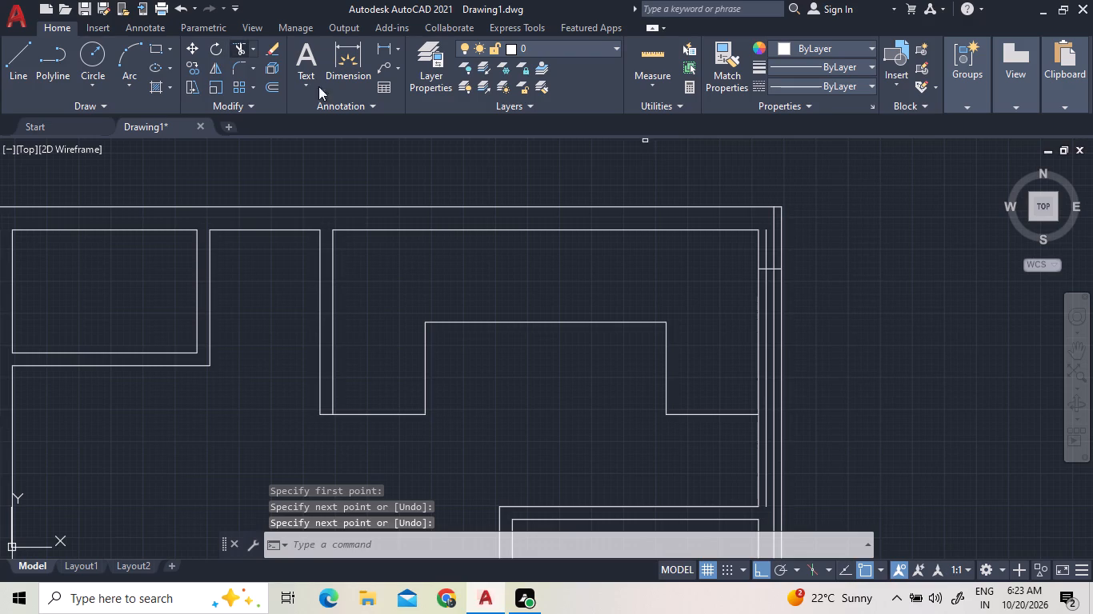
scroll(791, 253, up, 2)
click(756, 264)
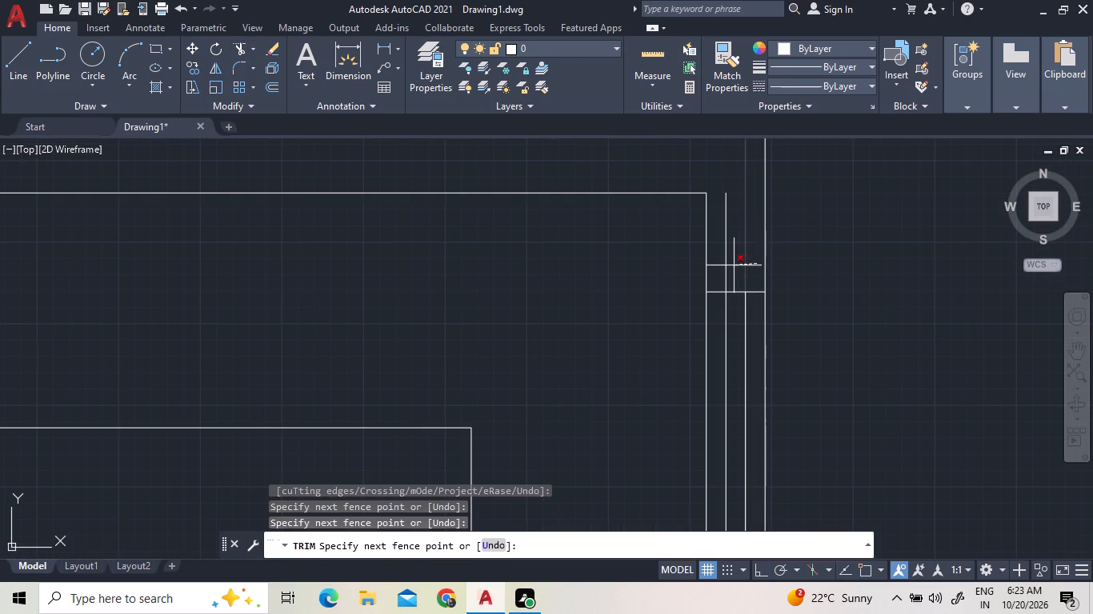
click(724, 264)
scroll(875, 226, down, 2)
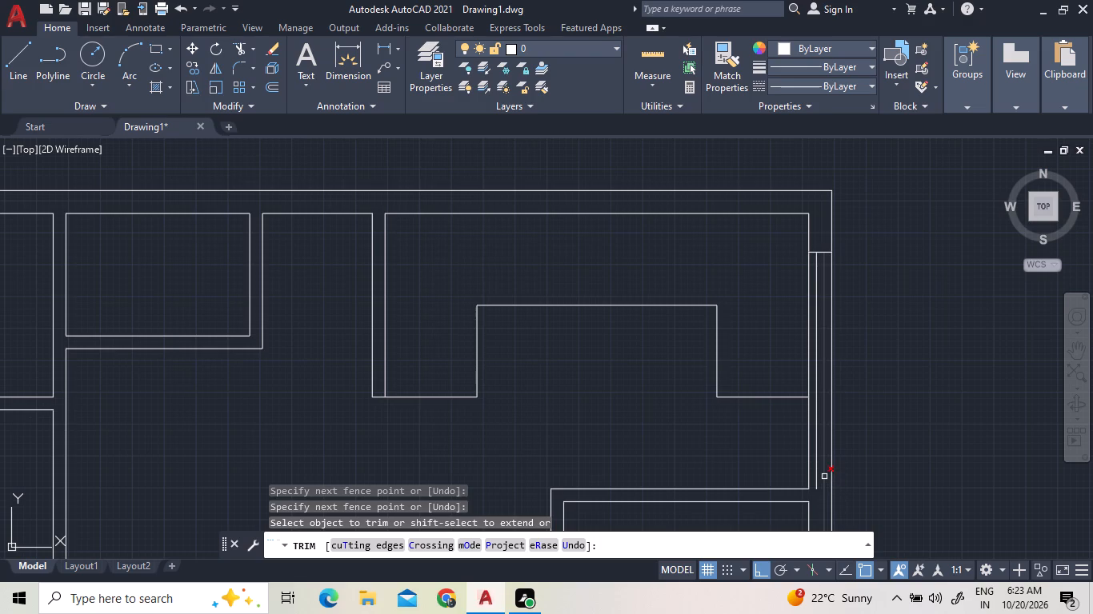
Extend the U-shaped outline's lower-right horizontal line through the right exterior wall to its outer face.
scroll(939, 436, up, 2)
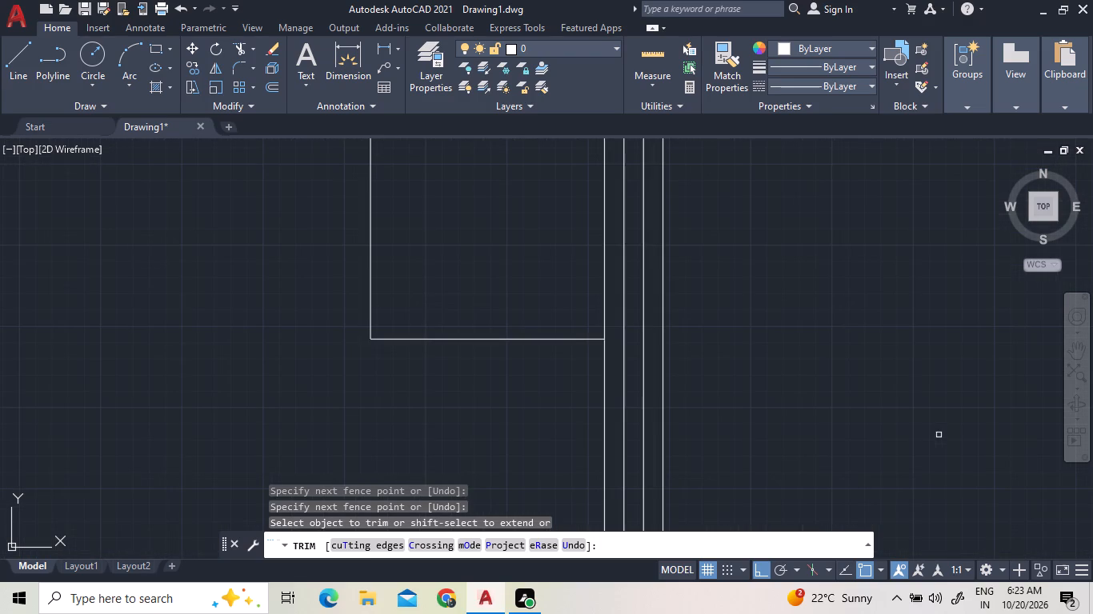
click(251, 47)
click(251, 112)
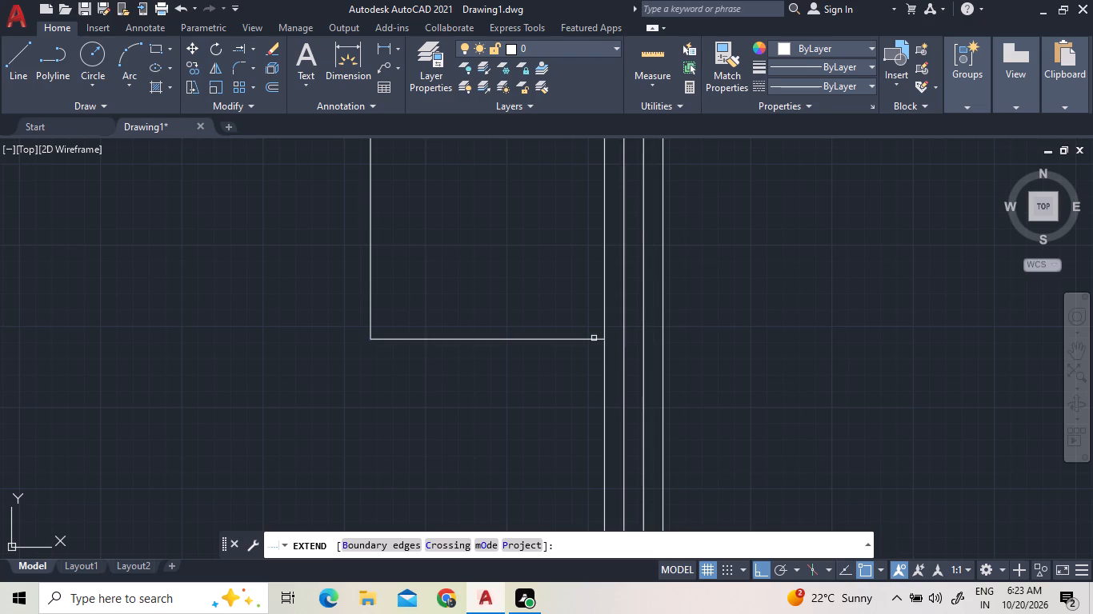
click(595, 337)
click(597, 339)
click(599, 339)
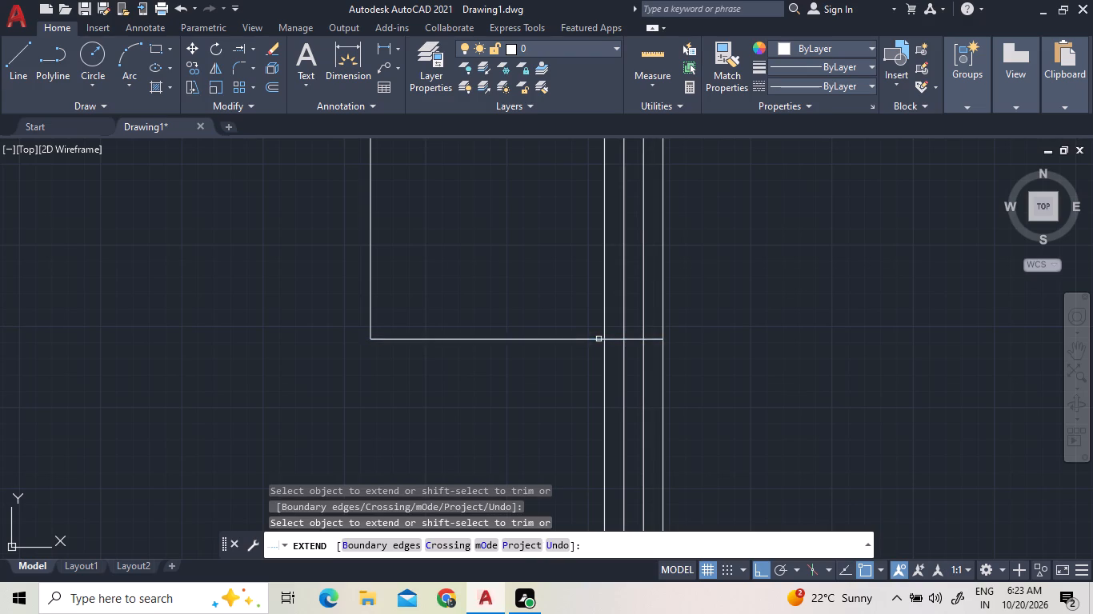
right_click(708, 320)
click(718, 329)
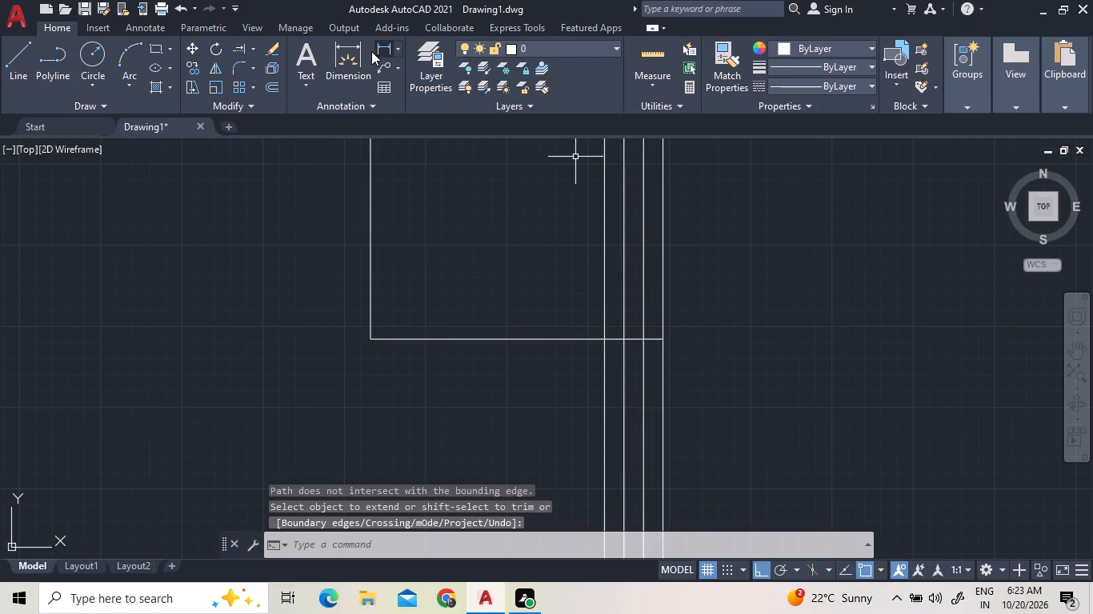
Trim the two 3" offset lines below the extended horizontal line to close off the window in the right exterior wall.
click(256, 50)
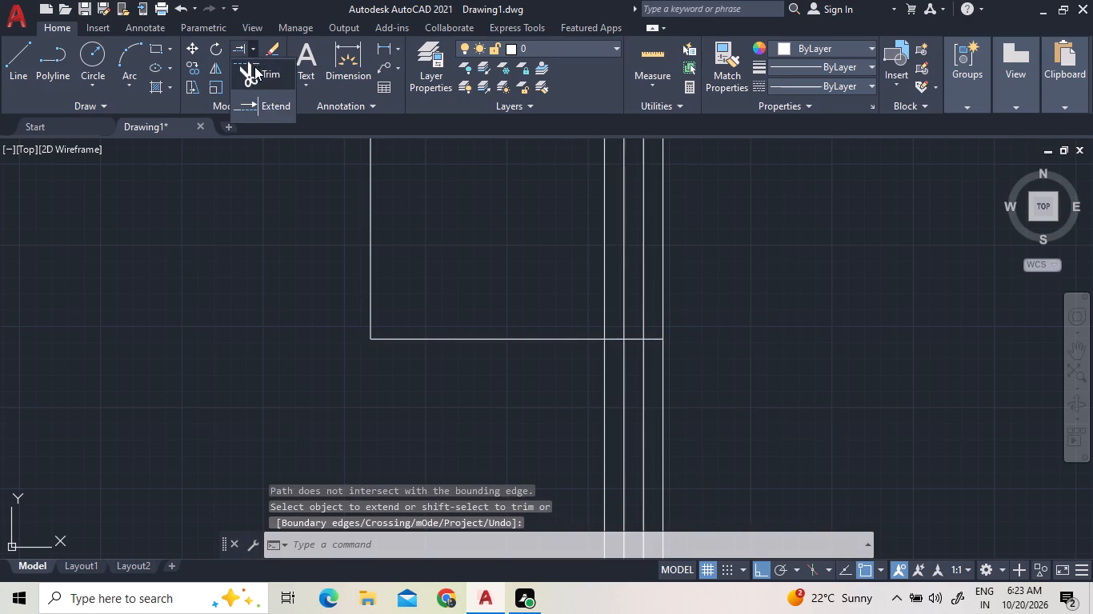
click(254, 70)
click(621, 374)
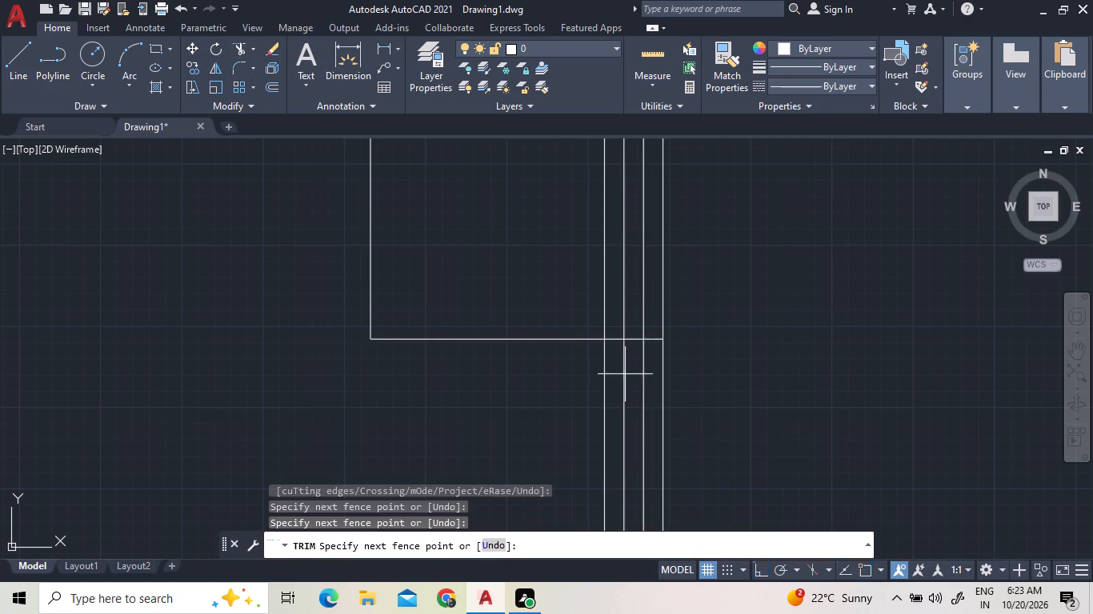
click(647, 387)
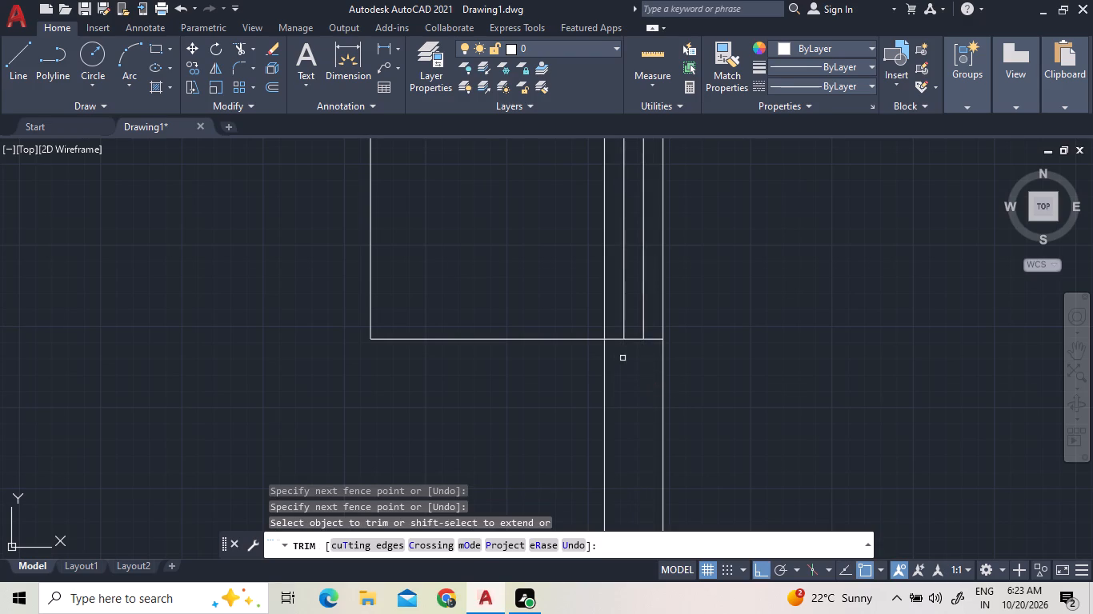
Extend the outer top and bottom wall lines of the small room below the window to the exterior wall's outer face.
scroll(611, 376, down, 2)
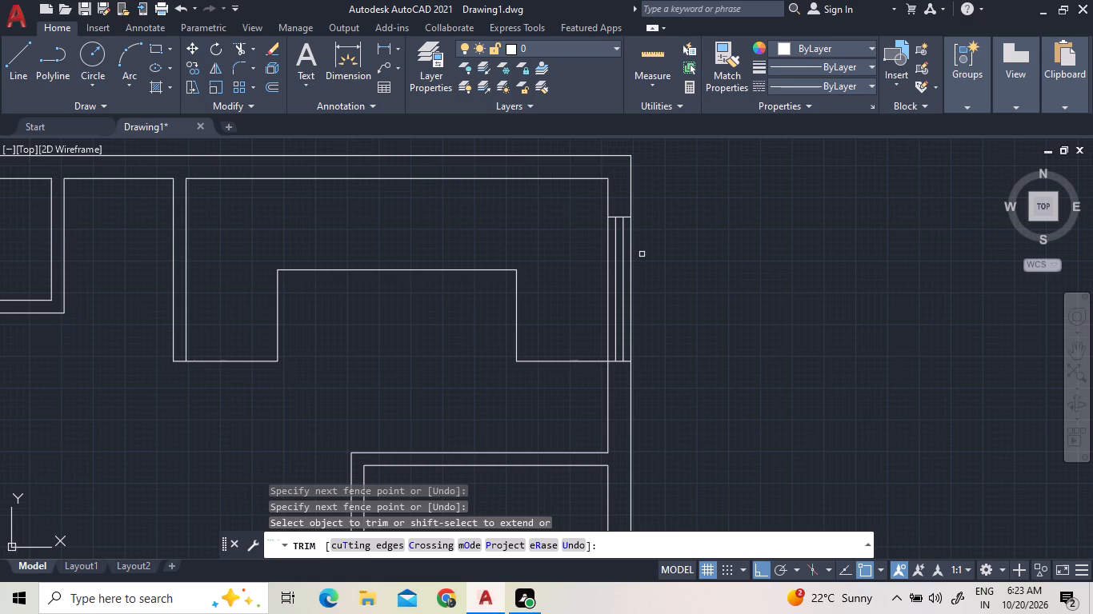
scroll(642, 257, down, 1)
scroll(651, 540, up, 1)
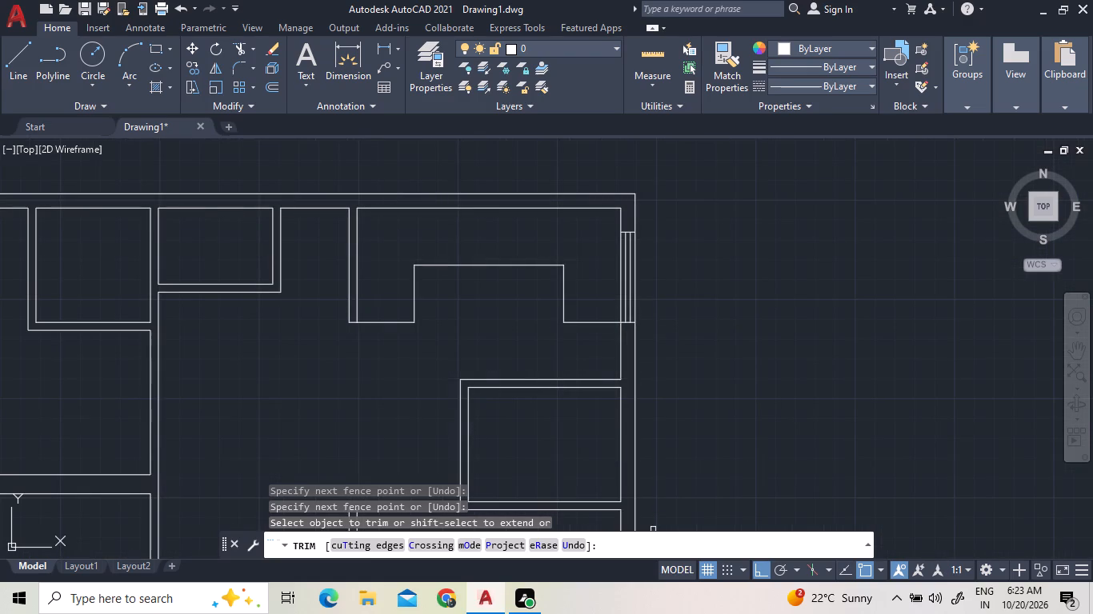
scroll(665, 405, down, 2)
scroll(668, 488, up, 2)
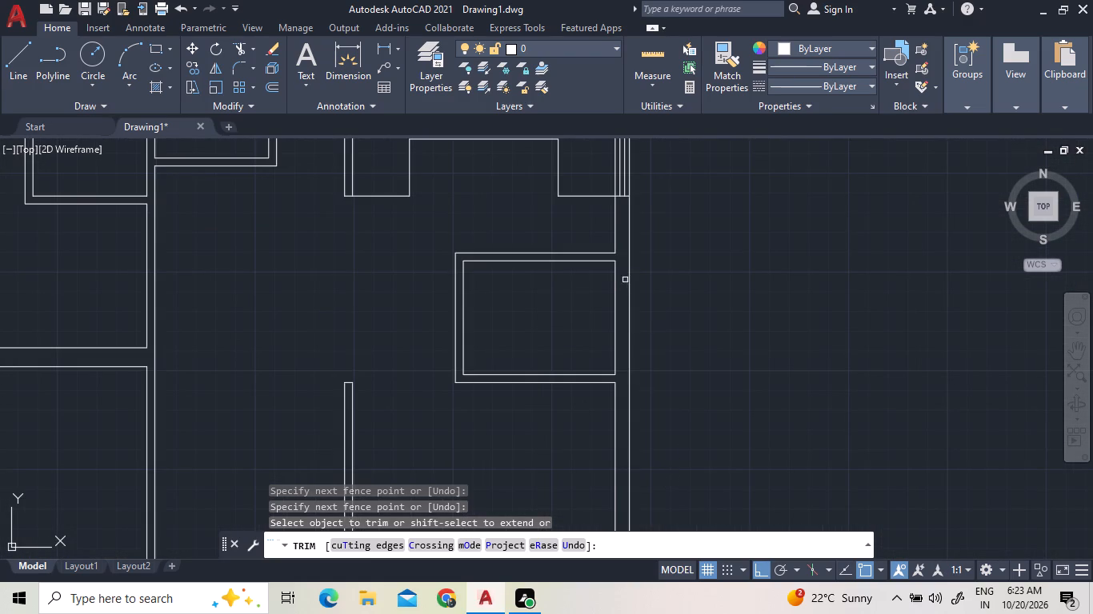
click(250, 50)
click(248, 107)
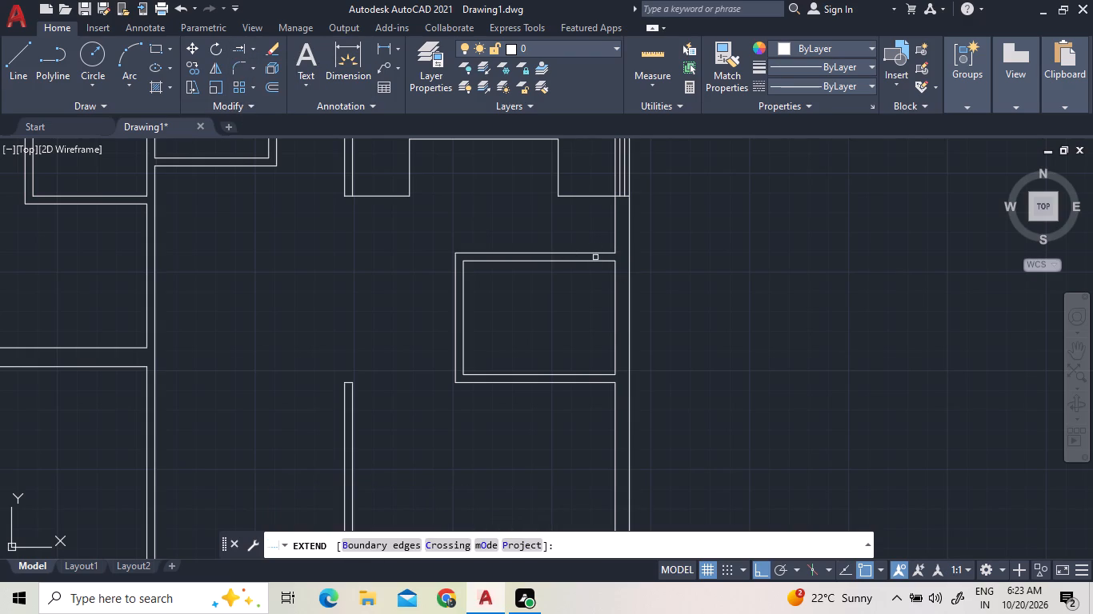
click(601, 253)
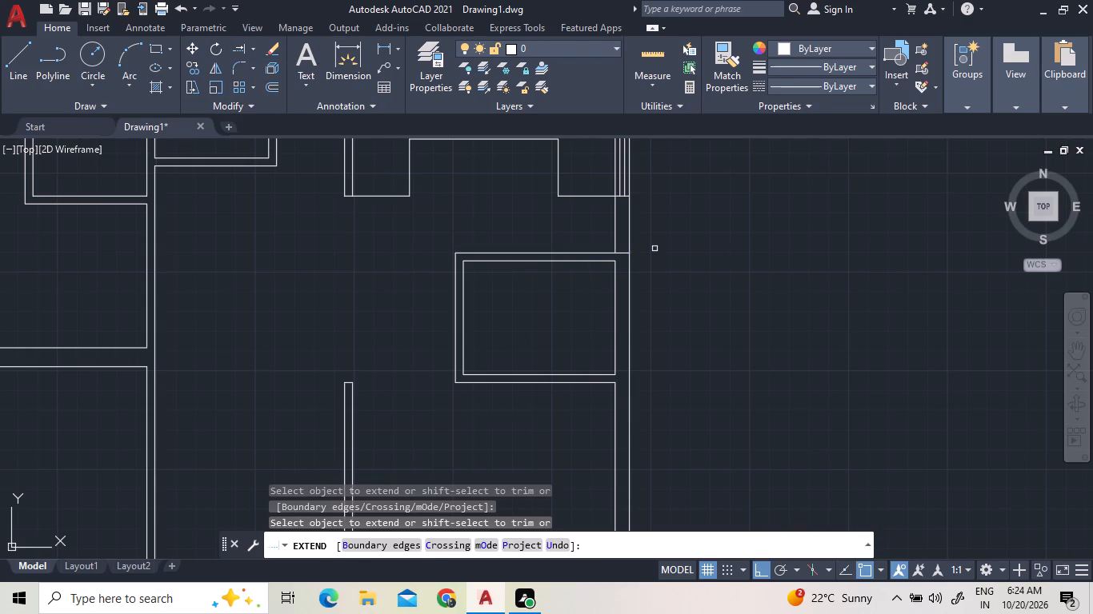
click(607, 382)
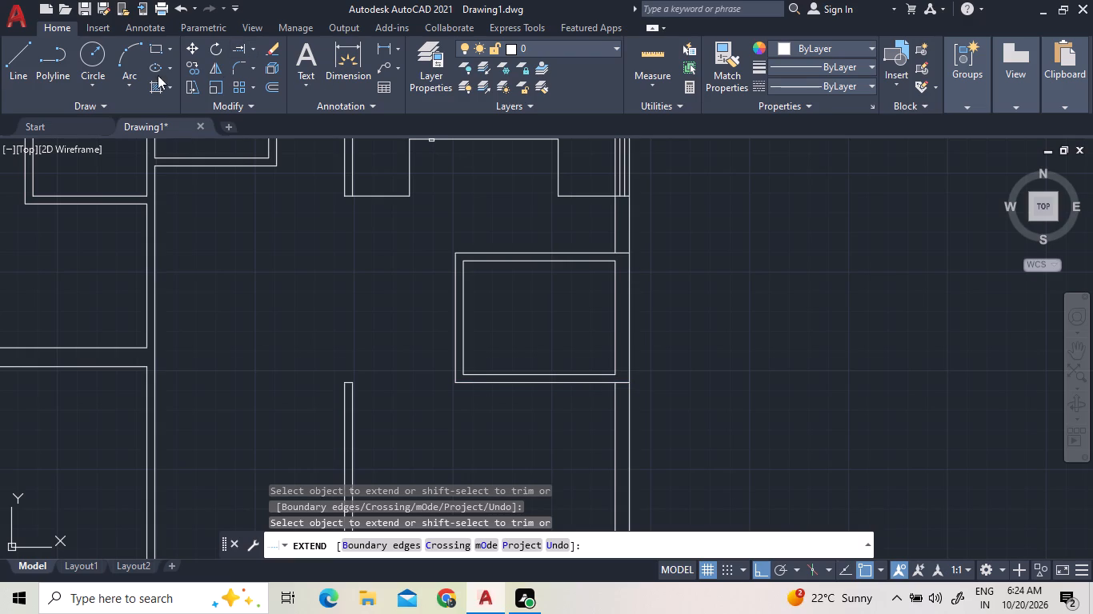
Draw a short horizontal line across the right exterior wall beside the upper part of the small room.
click(30, 54)
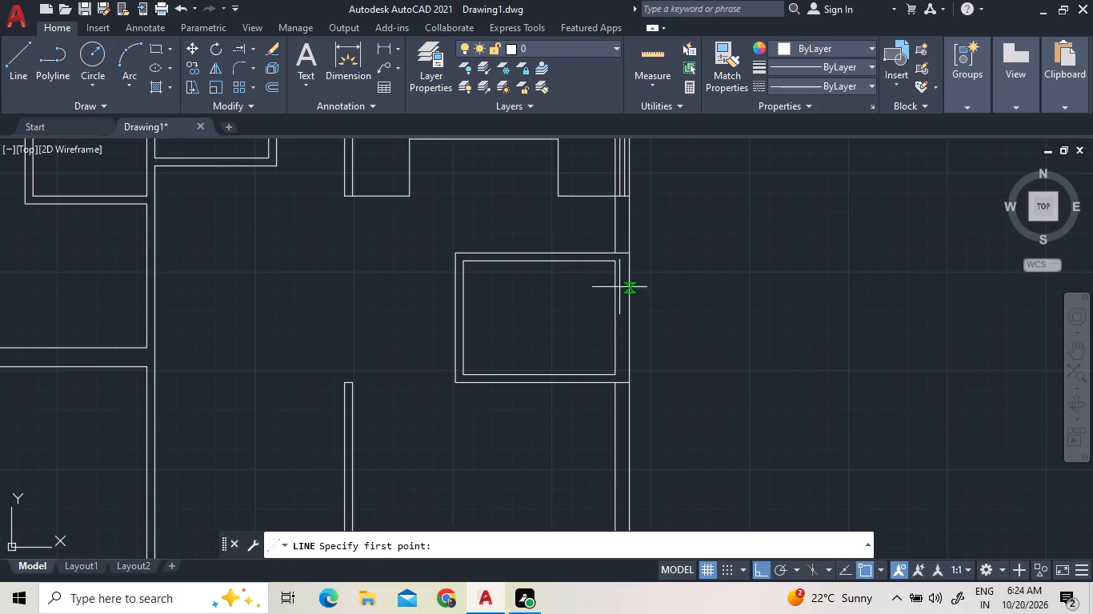
click(615, 296)
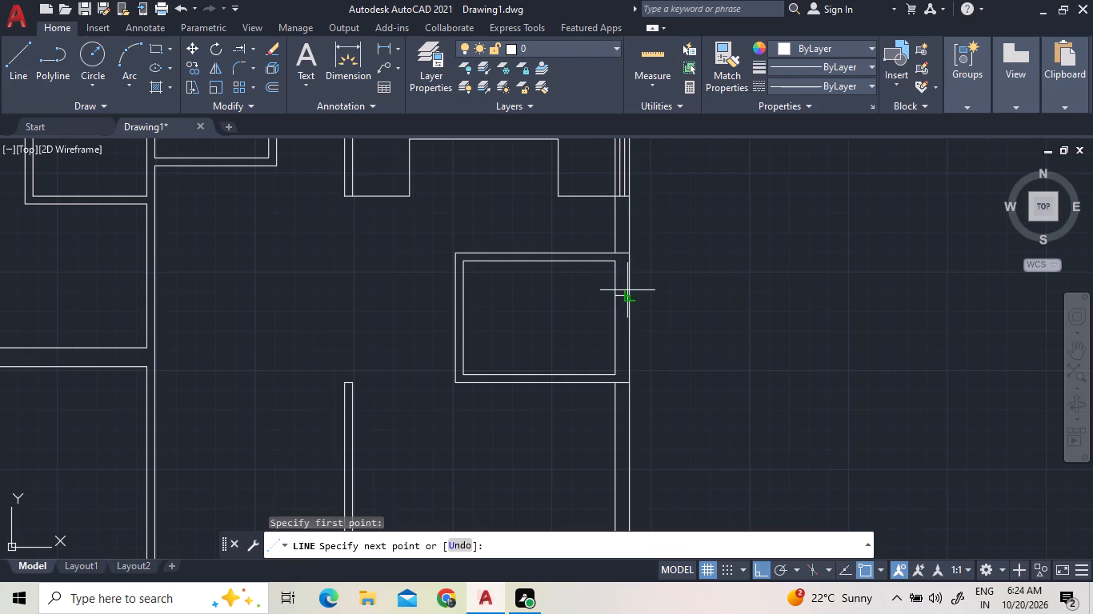
click(629, 297)
right_click(728, 283)
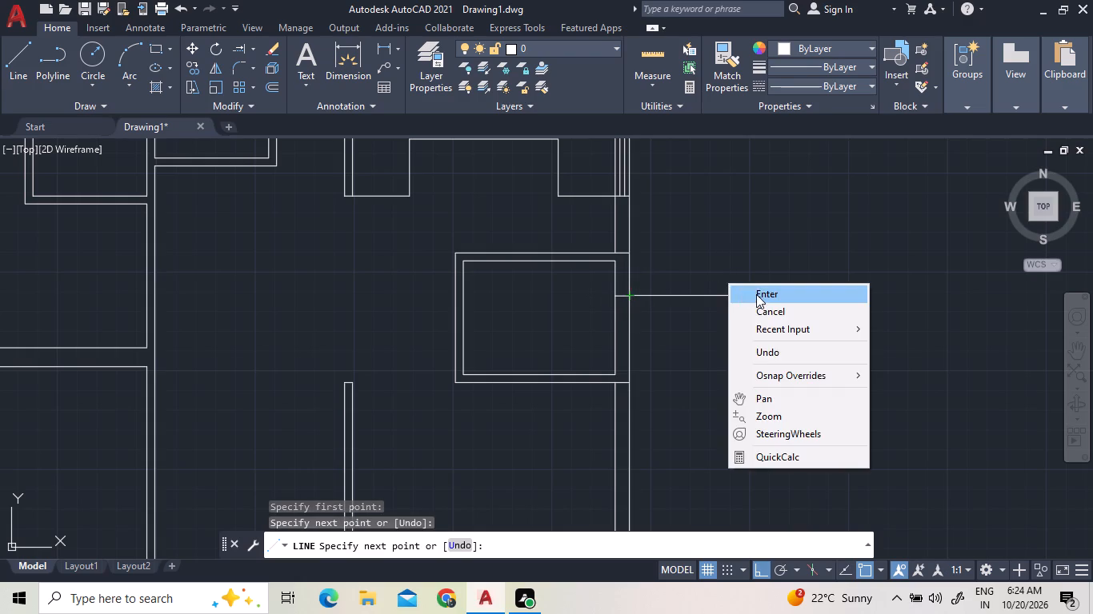
click(756, 294)
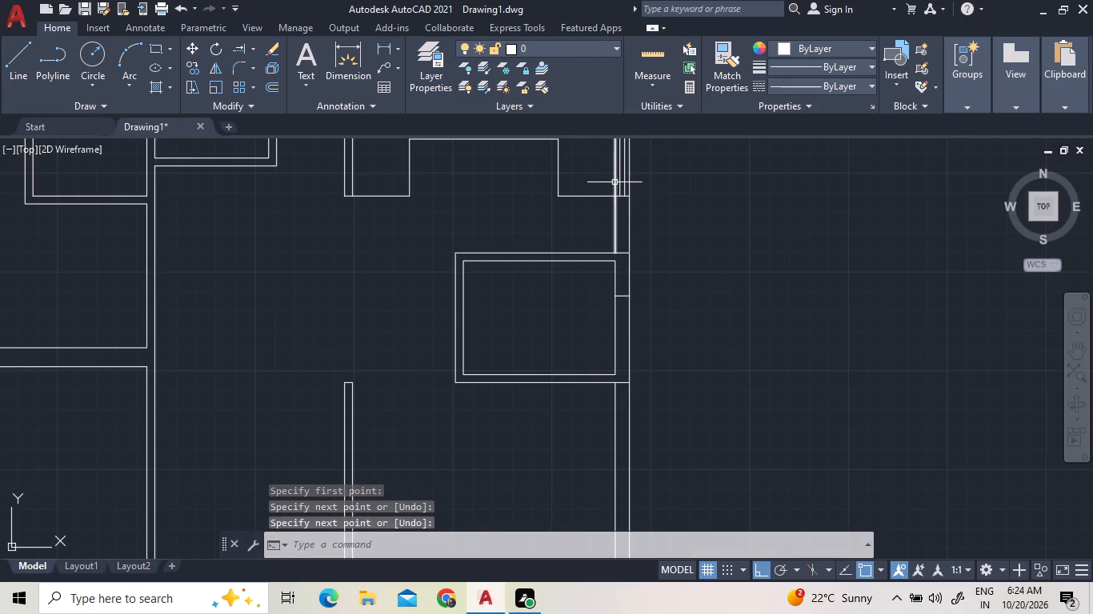
Extend the two 3" offset lines in the right exterior wall down to the small room's outer bottom wall line.
scroll(615, 183, up, 2)
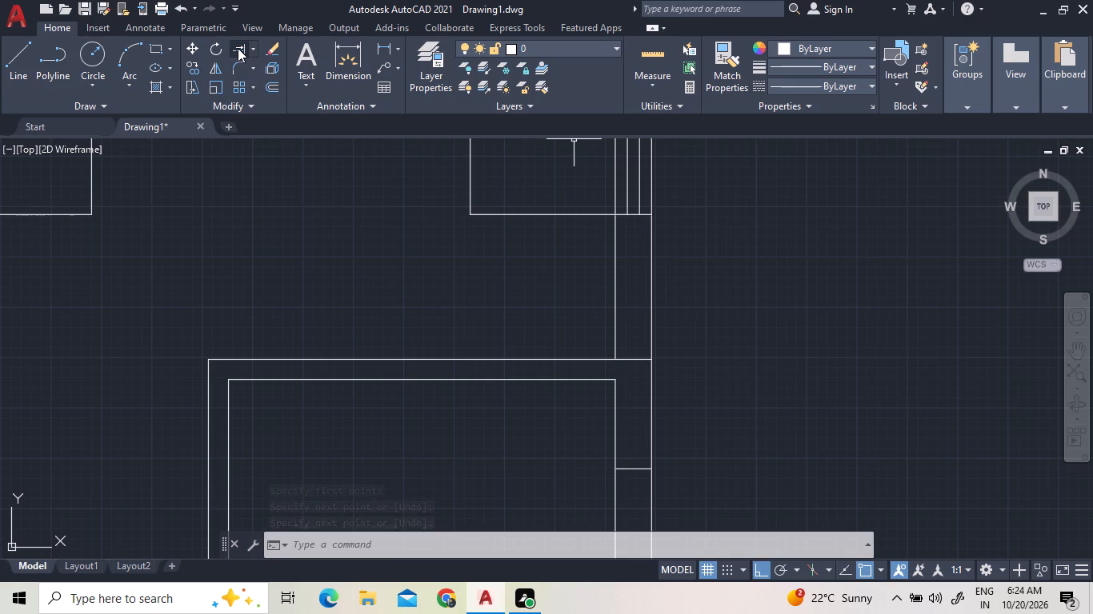
click(238, 48)
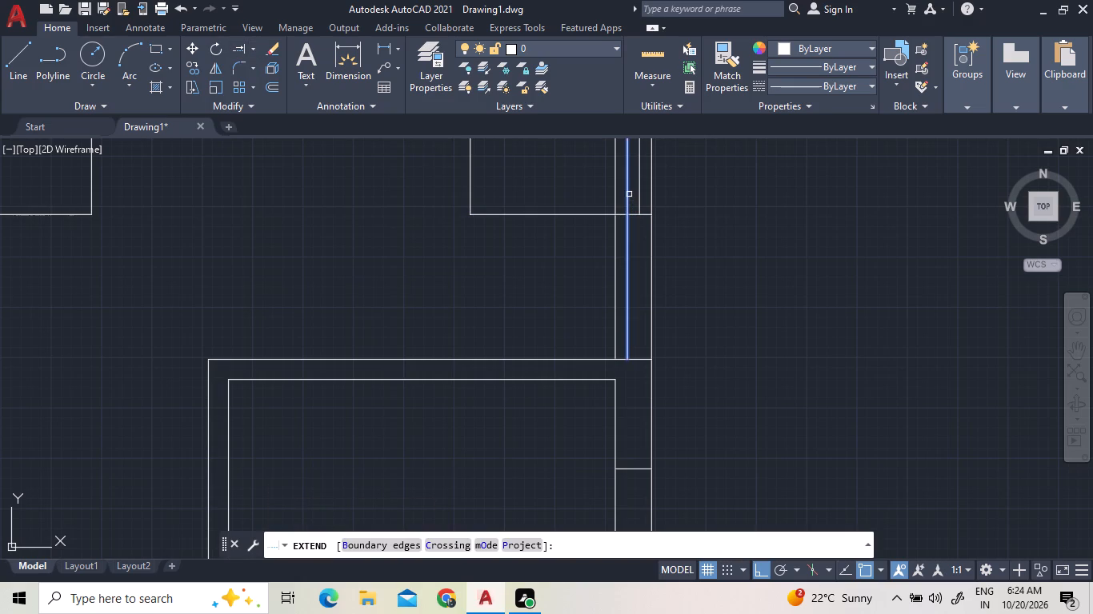
click(629, 194)
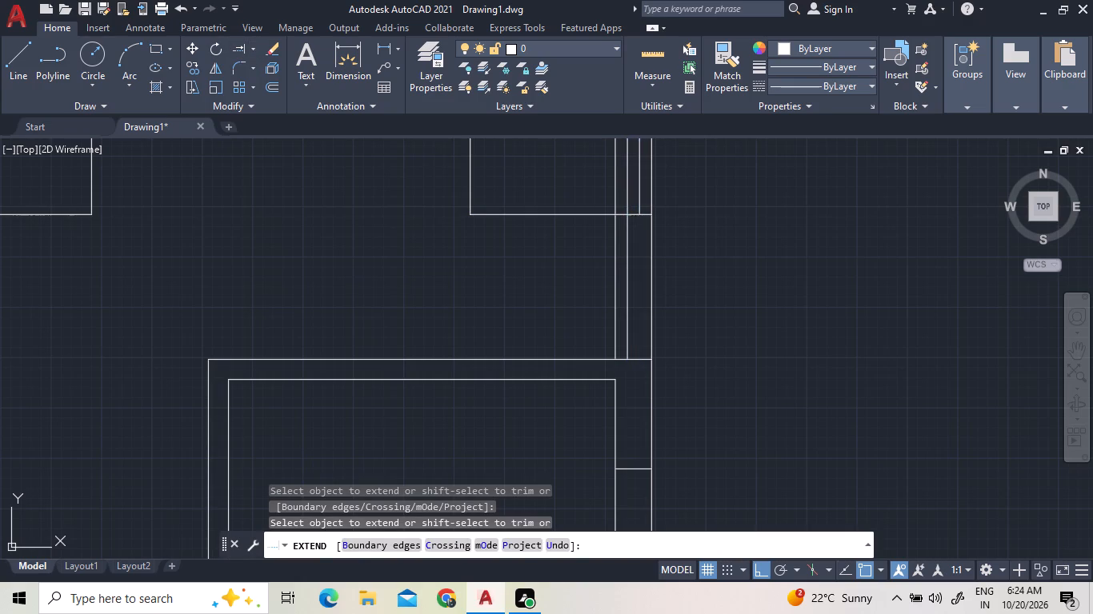
click(637, 194)
click(627, 193)
click(651, 190)
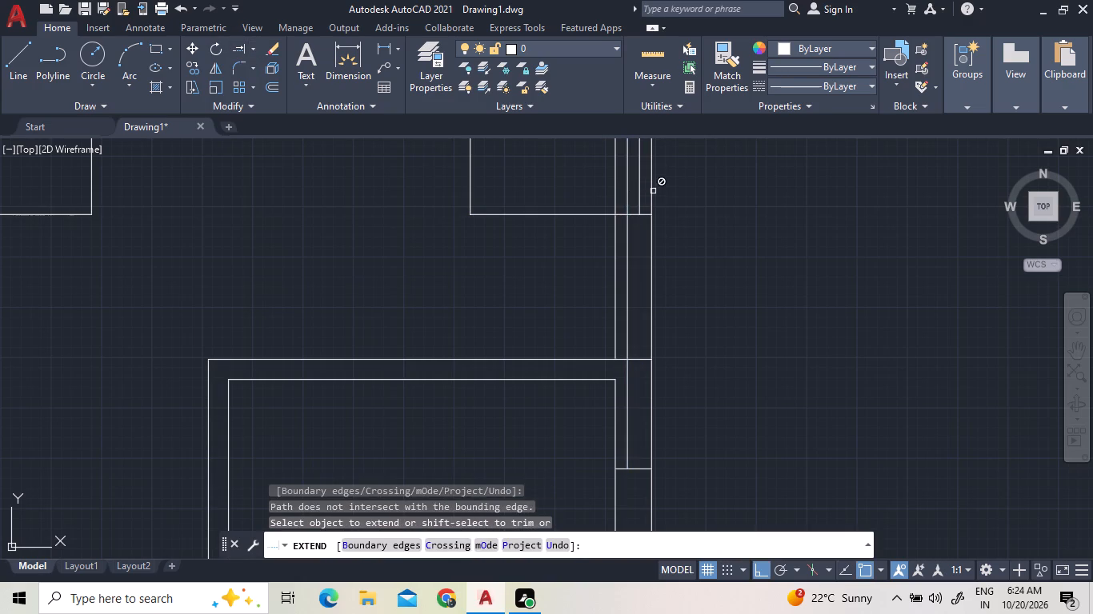
triple_click(639, 189)
triple_click(639, 189)
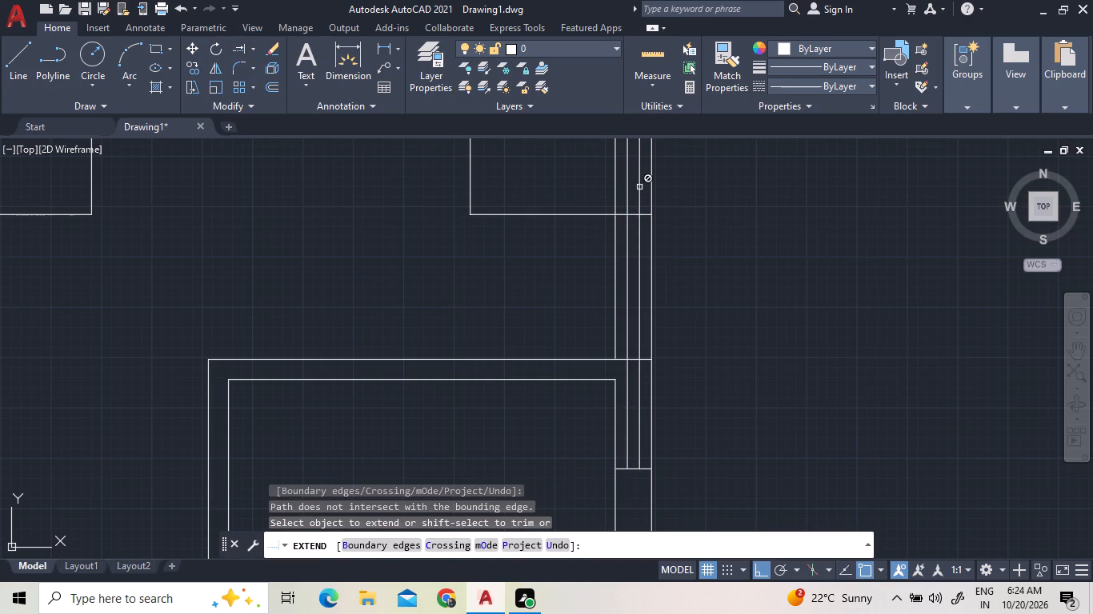
click(639, 187)
scroll(639, 189, down, 2)
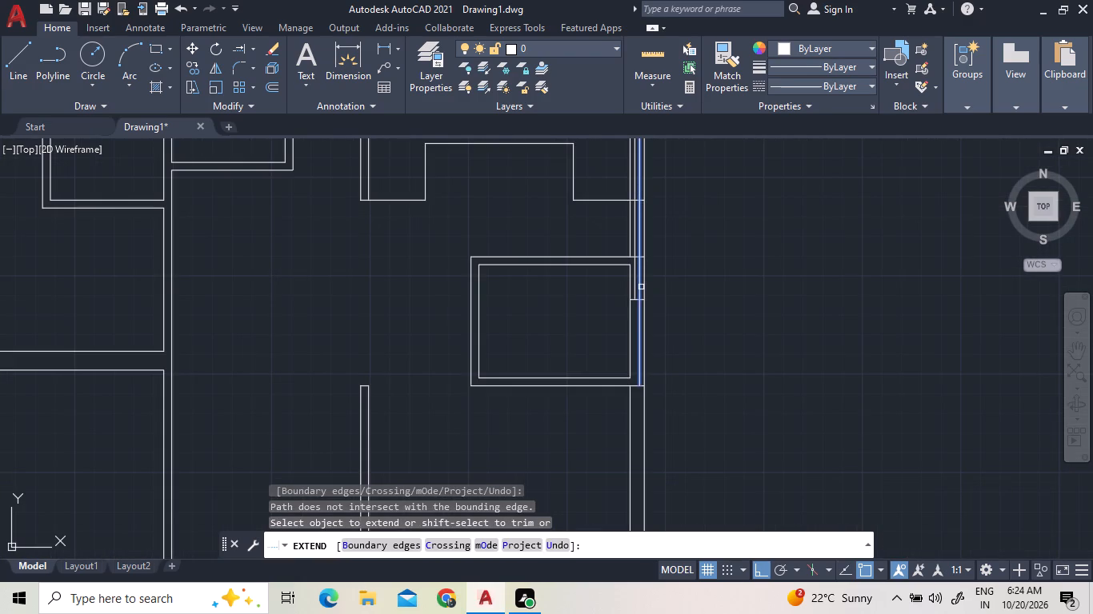
click(641, 287)
scroll(639, 287, up, 1)
click(632, 288)
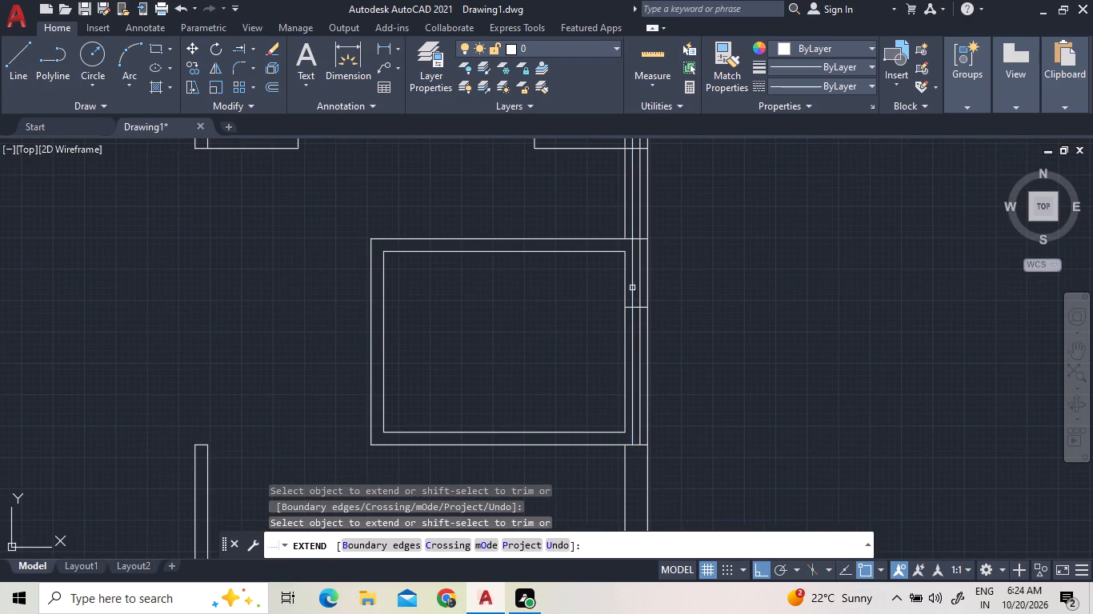
Extend the bottom wall's inner line to the right exterior wall's outer face and the two 3" offset lines down to it.
scroll(632, 288, down, 1)
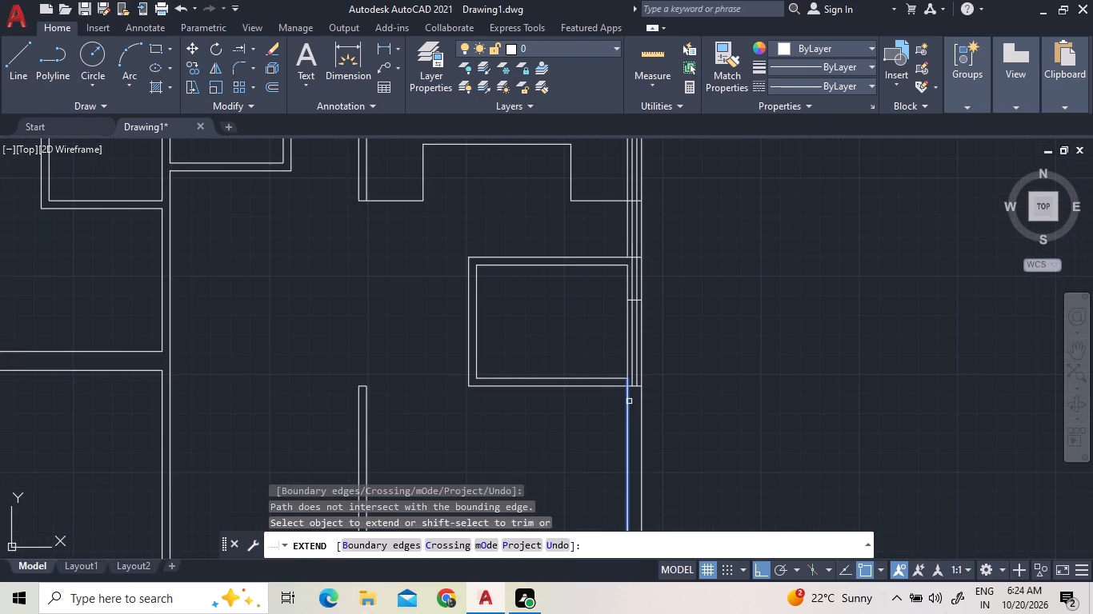
scroll(641, 404, down, 2)
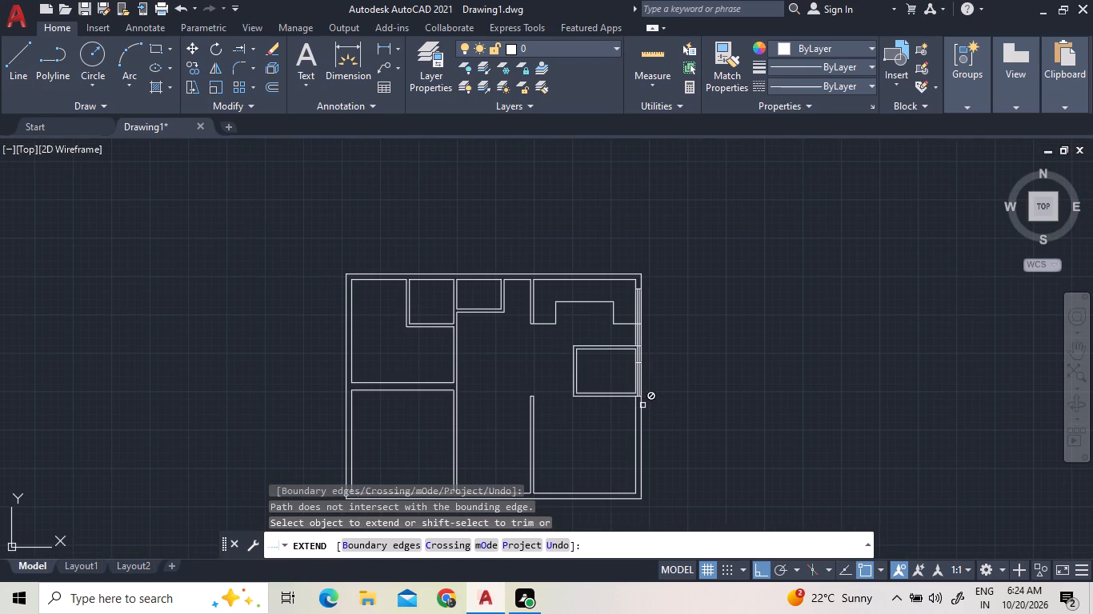
scroll(646, 483, up, 2)
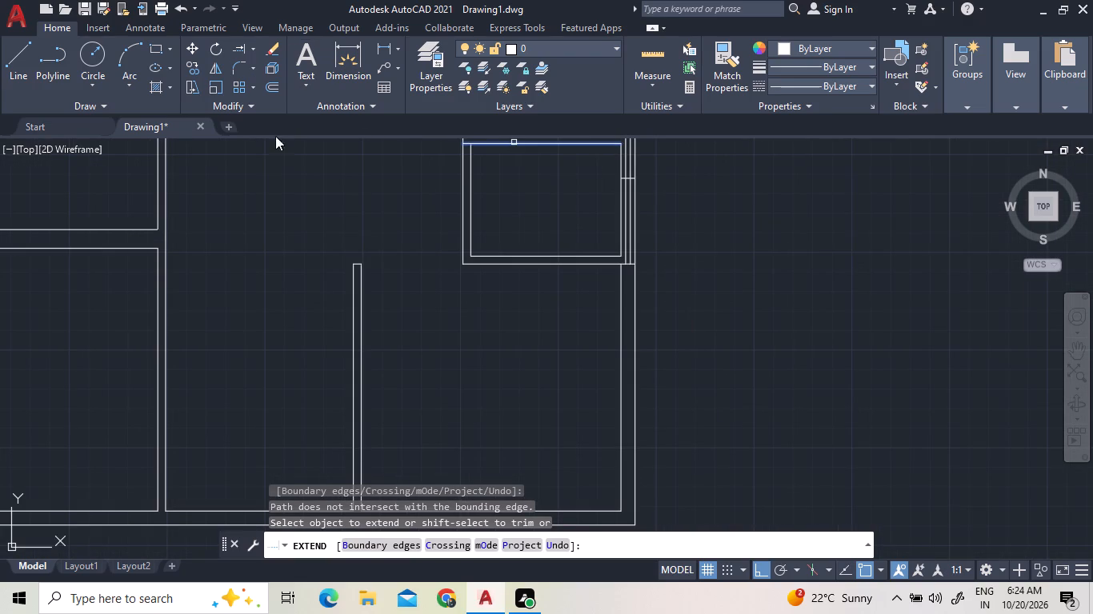
click(611, 510)
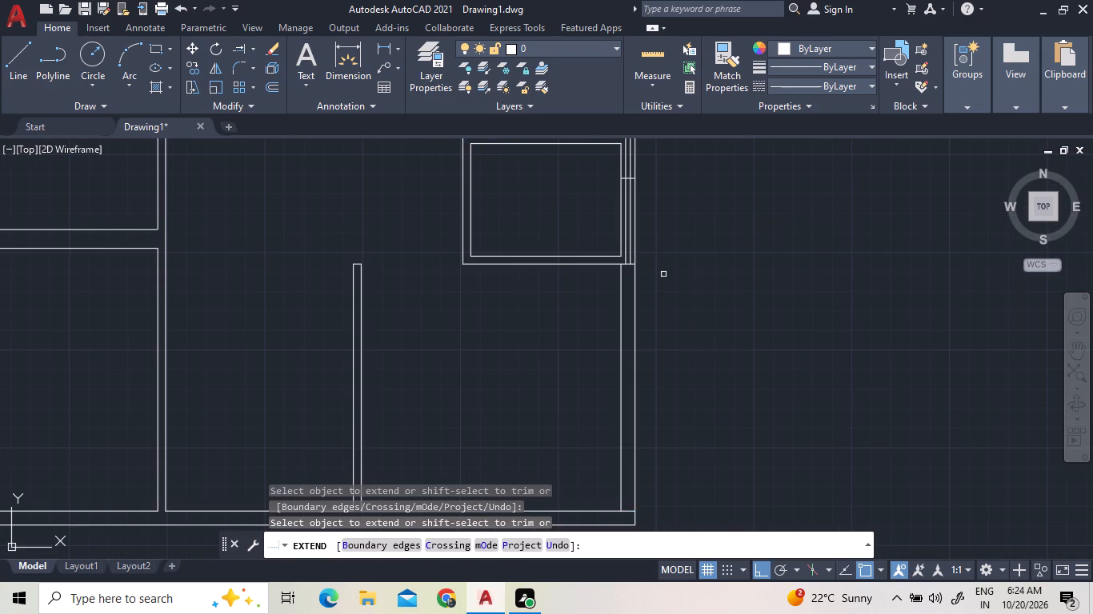
click(625, 243)
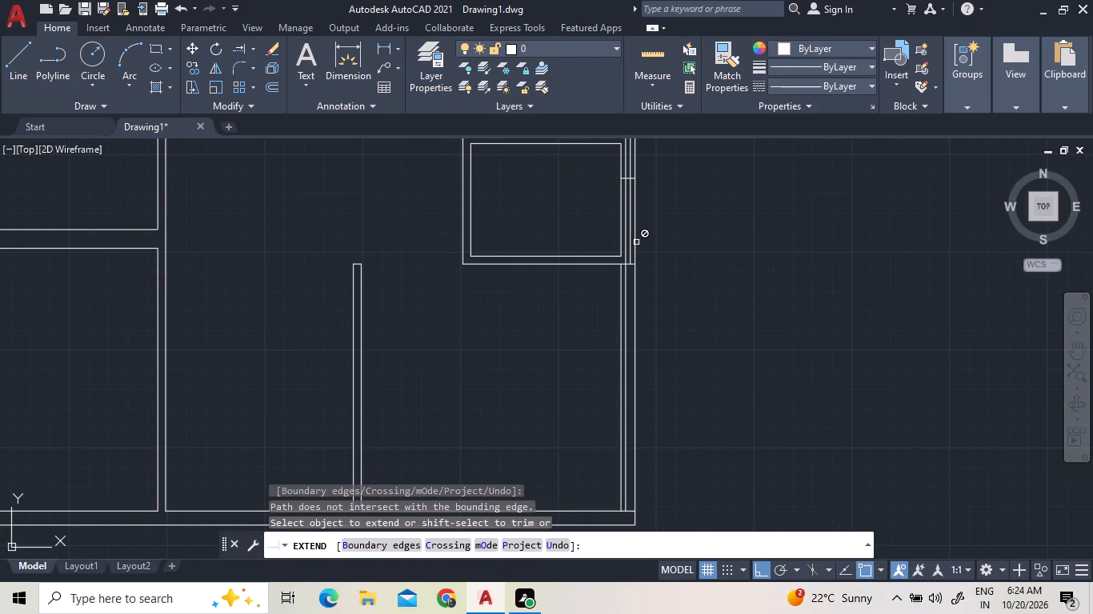
click(631, 241)
right_click(729, 317)
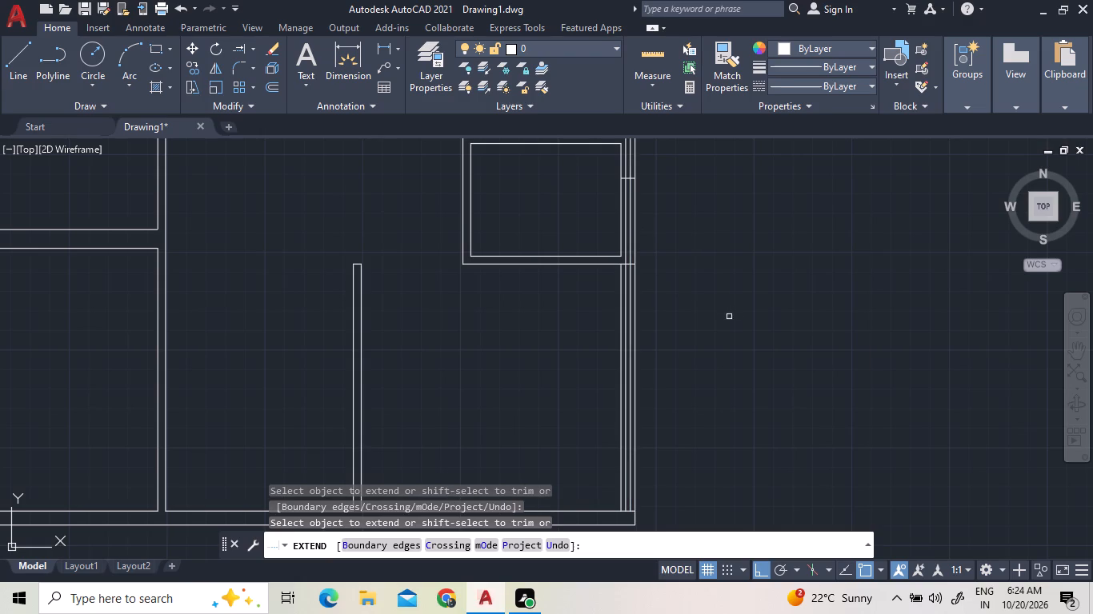
click(735, 322)
Trim the two 3" offset lines between the U-shaped outline's lower edge and the short line beside the small room.
scroll(624, 333, down, 1)
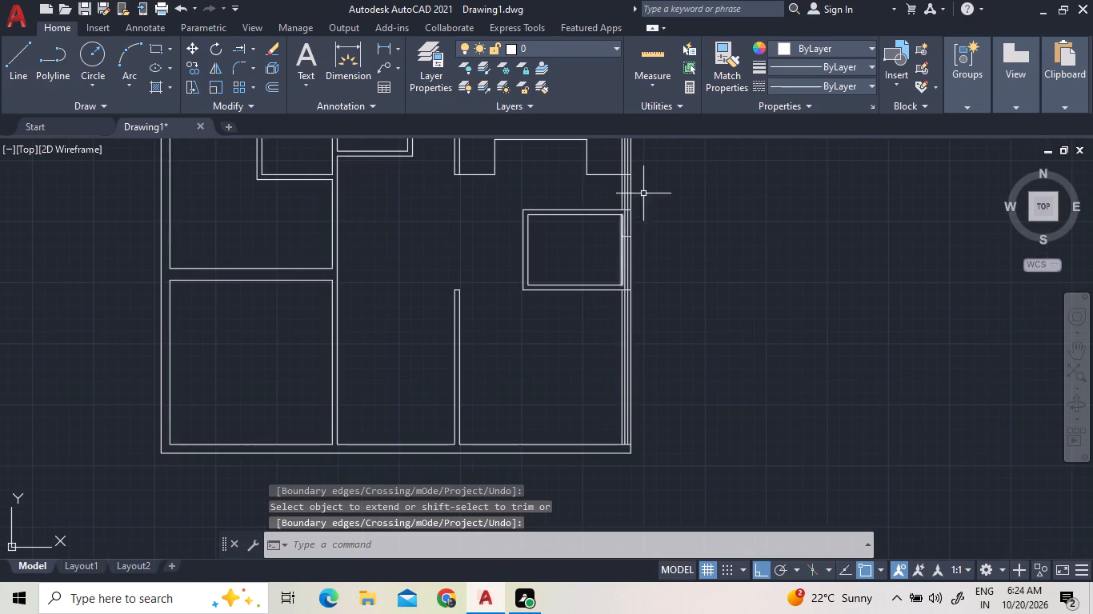
scroll(647, 181, up, 2)
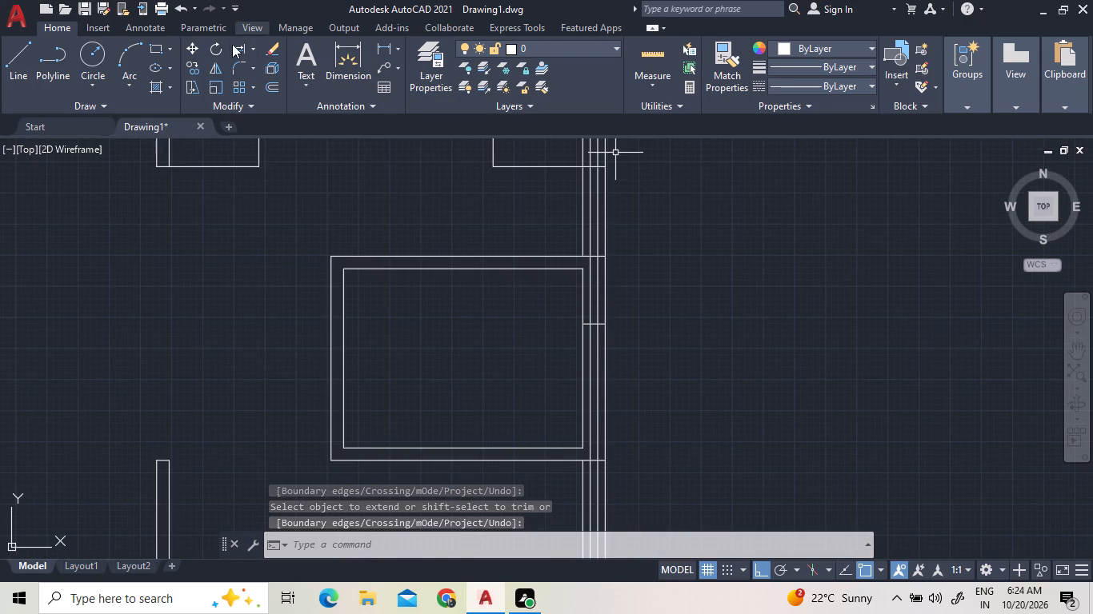
click(252, 53)
click(256, 66)
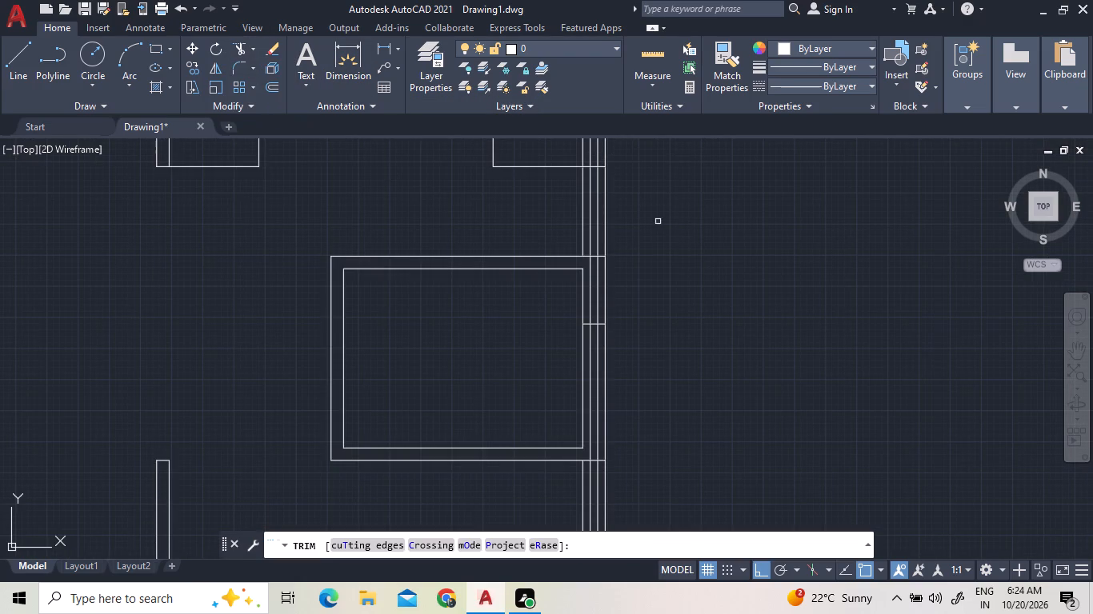
click(602, 218)
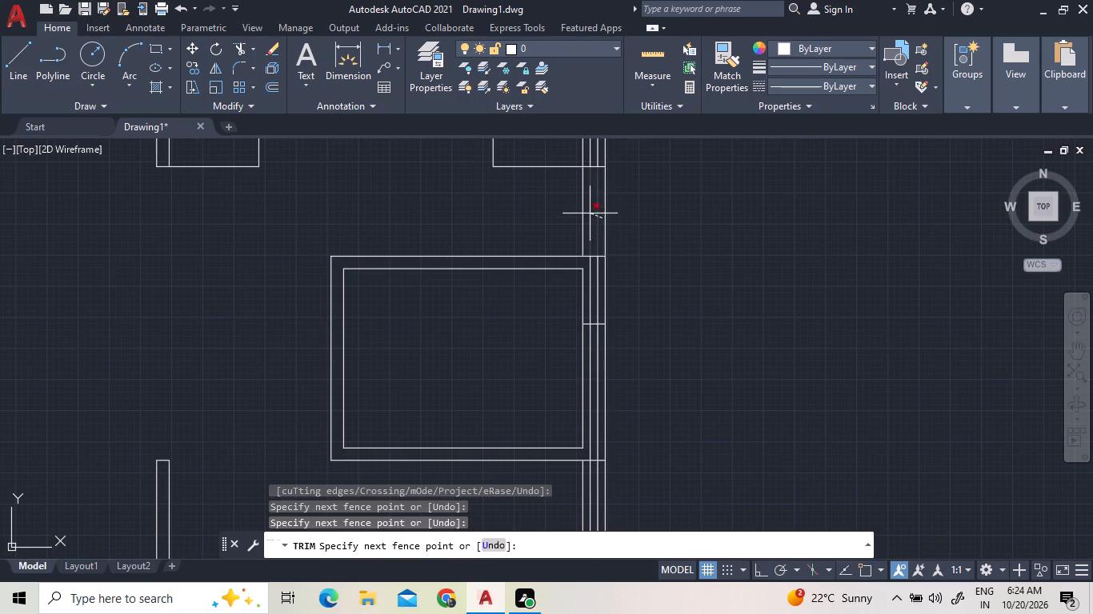
click(590, 214)
click(599, 285)
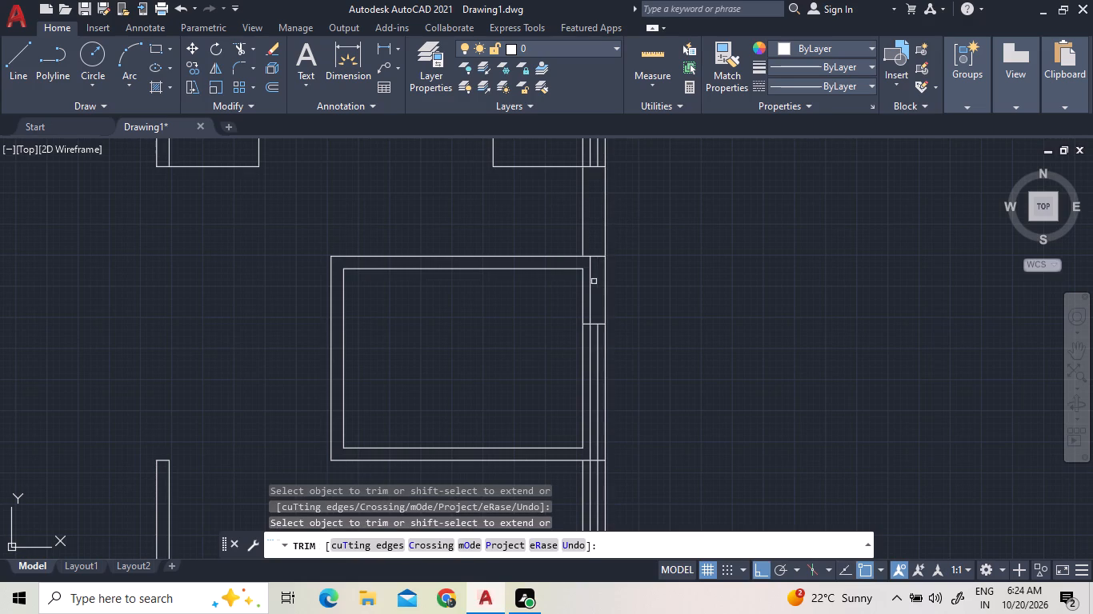
click(591, 280)
Draw a short horizontal line across the right exterior wall just above the lower-right room's bottom wall.
scroll(707, 425, down, 1)
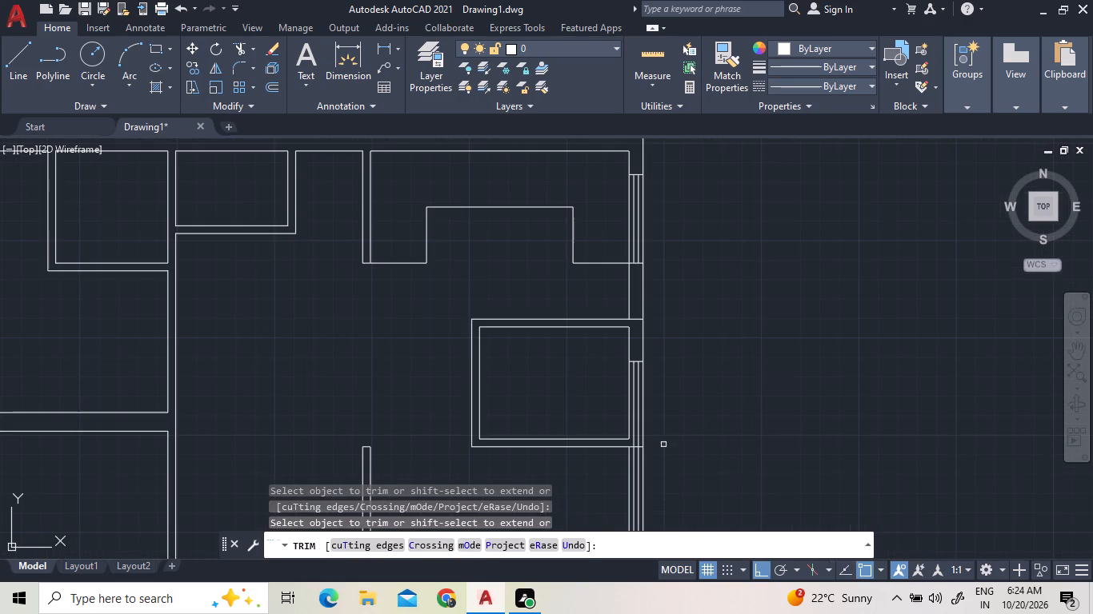
scroll(668, 429, down, 3)
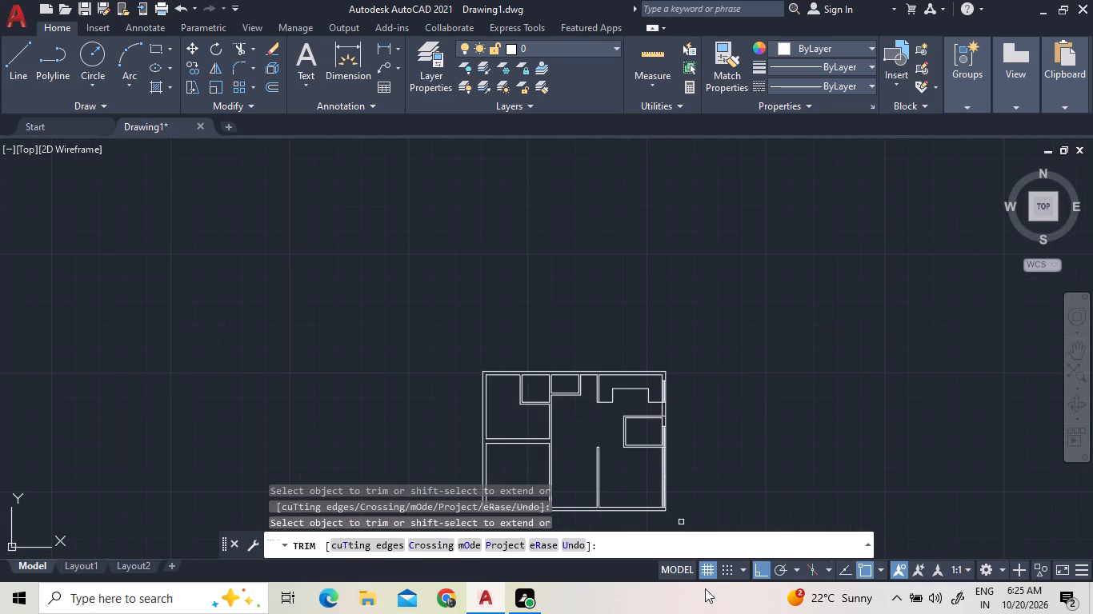
scroll(671, 606, up, 3)
scroll(671, 518, up, 3)
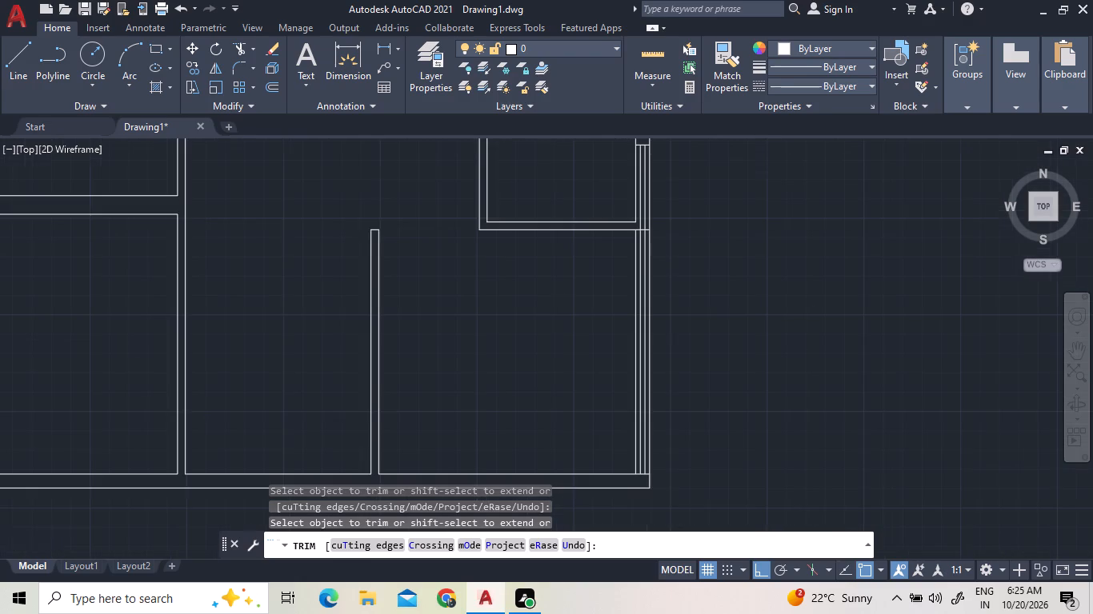
scroll(636, 468, up, 2)
scroll(659, 499, down, 2)
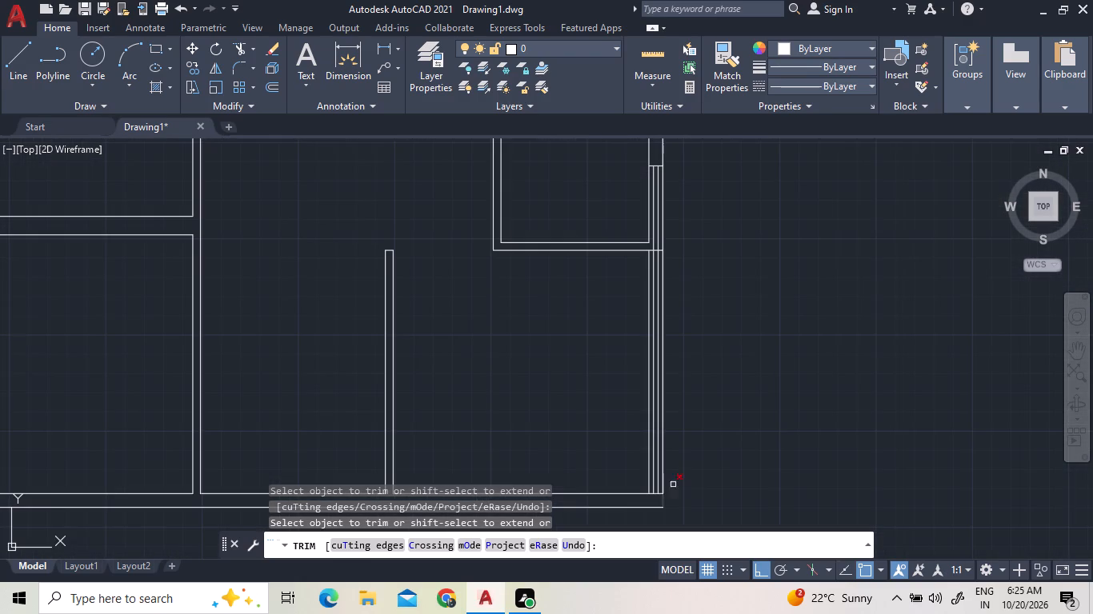
click(29, 69)
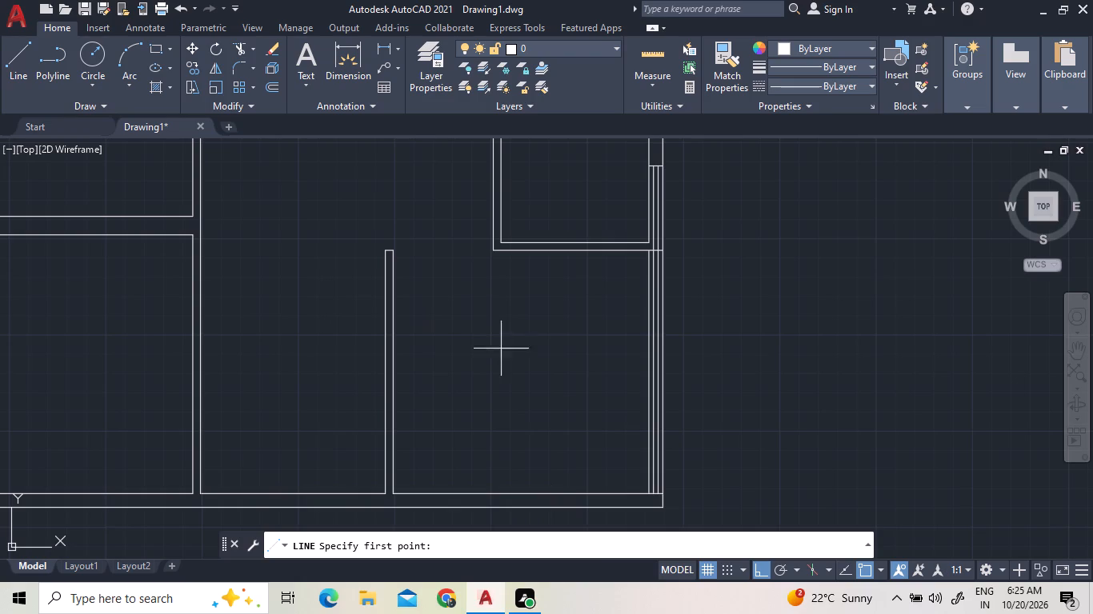
scroll(664, 480, up, 3)
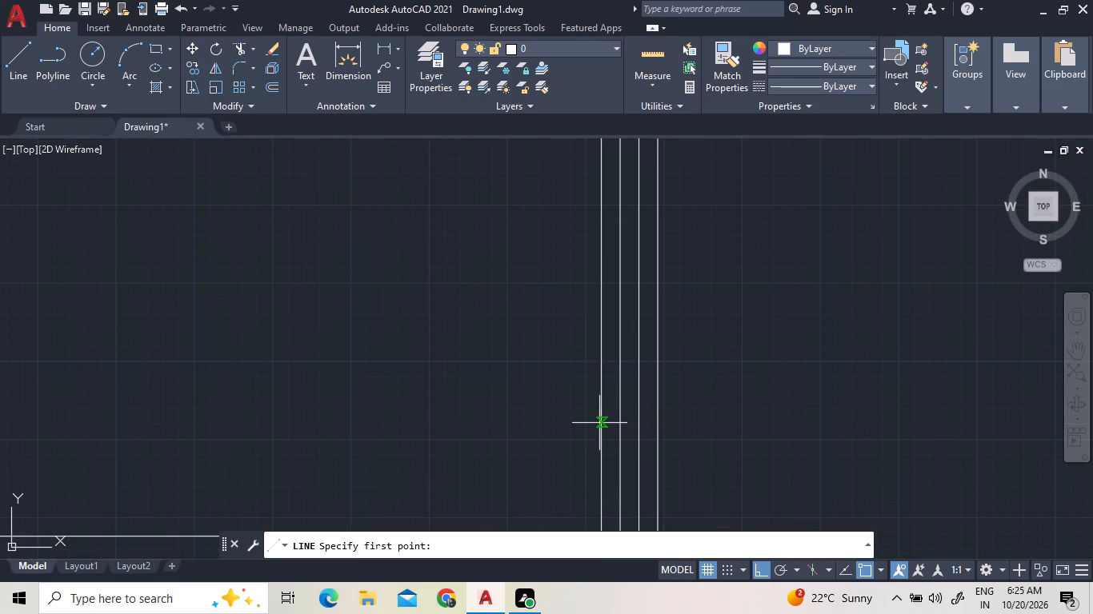
click(601, 431)
click(656, 429)
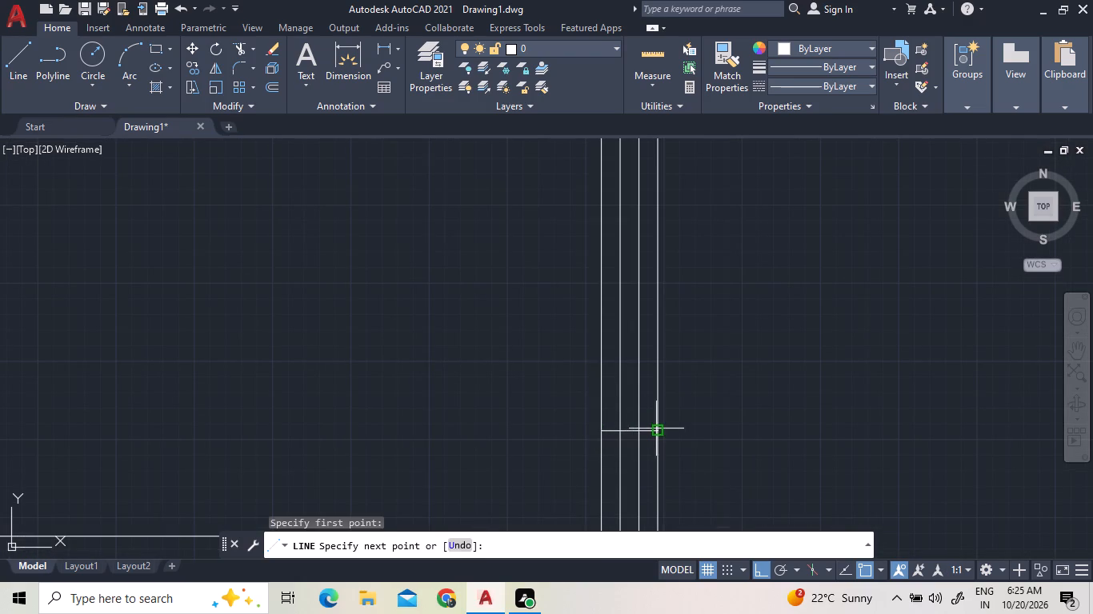
scroll(851, 508, down, 3)
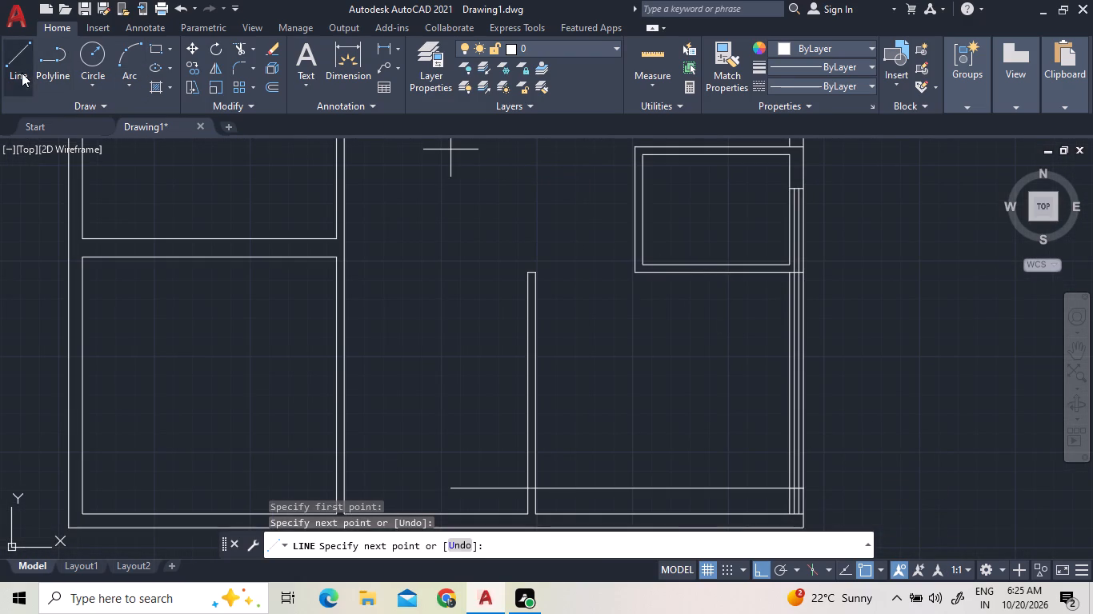
Draw a second short horizontal line across the right exterior wall at about mid-height of the lower-right room.
click(21, 73)
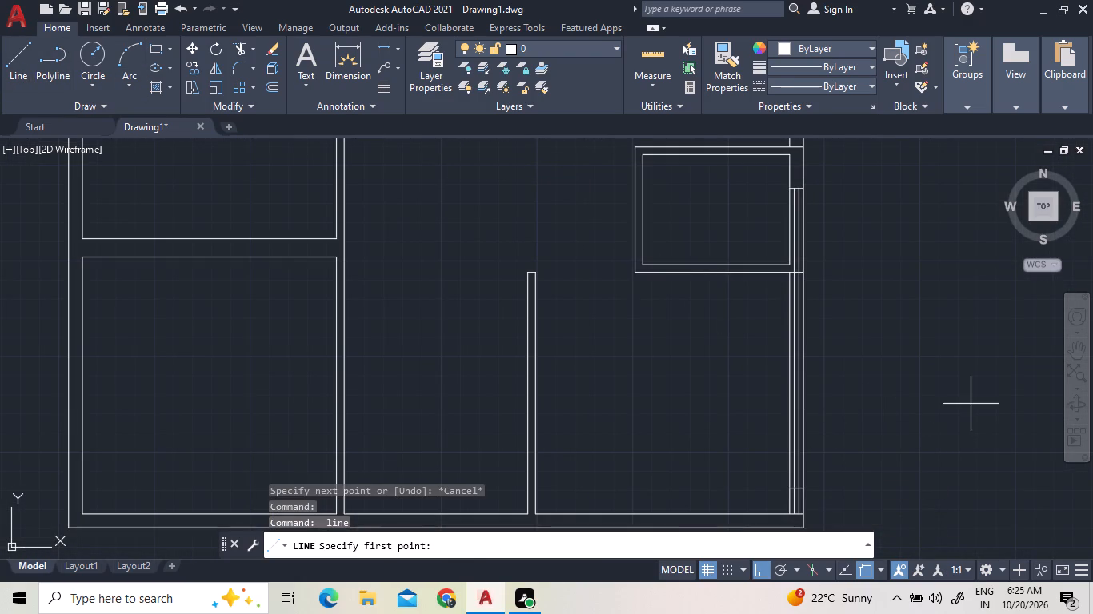
scroll(963, 402, up, 2)
scroll(829, 386, down, 2)
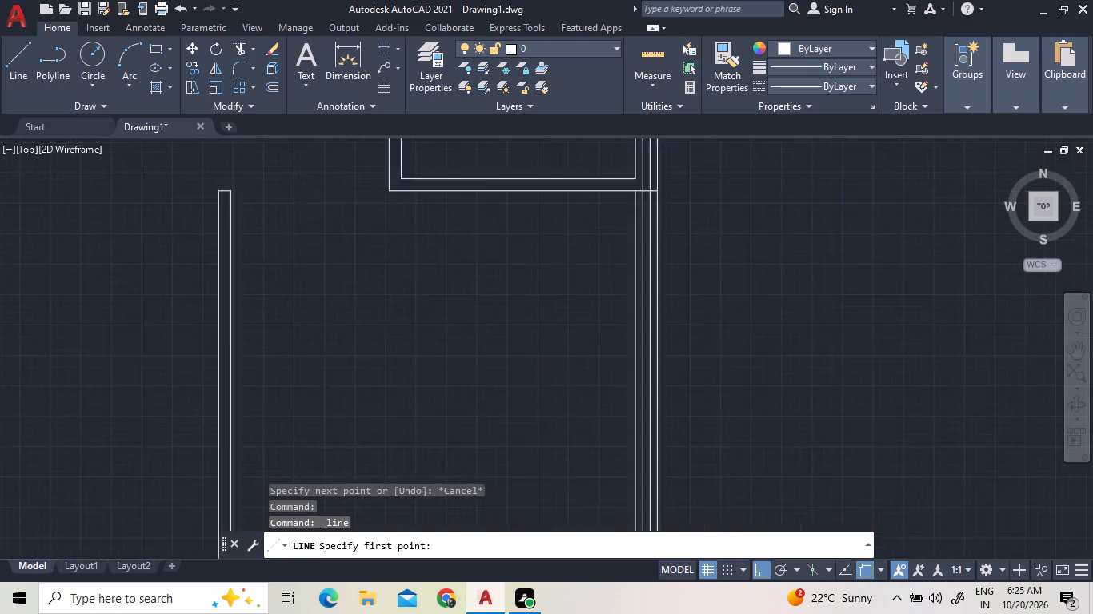
scroll(747, 385, up, 1)
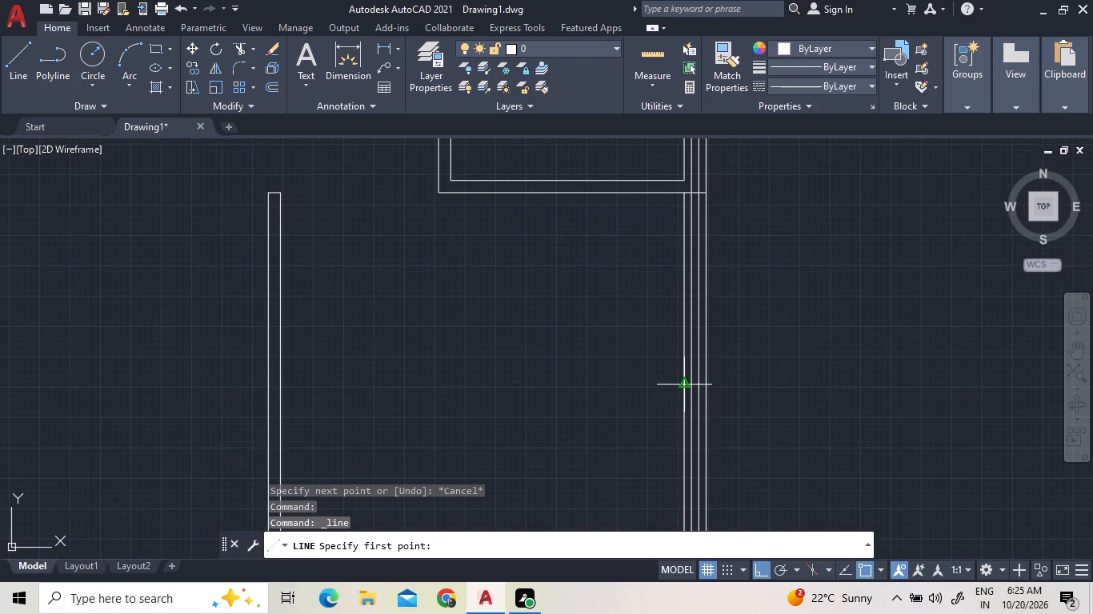
click(688, 383)
click(708, 382)
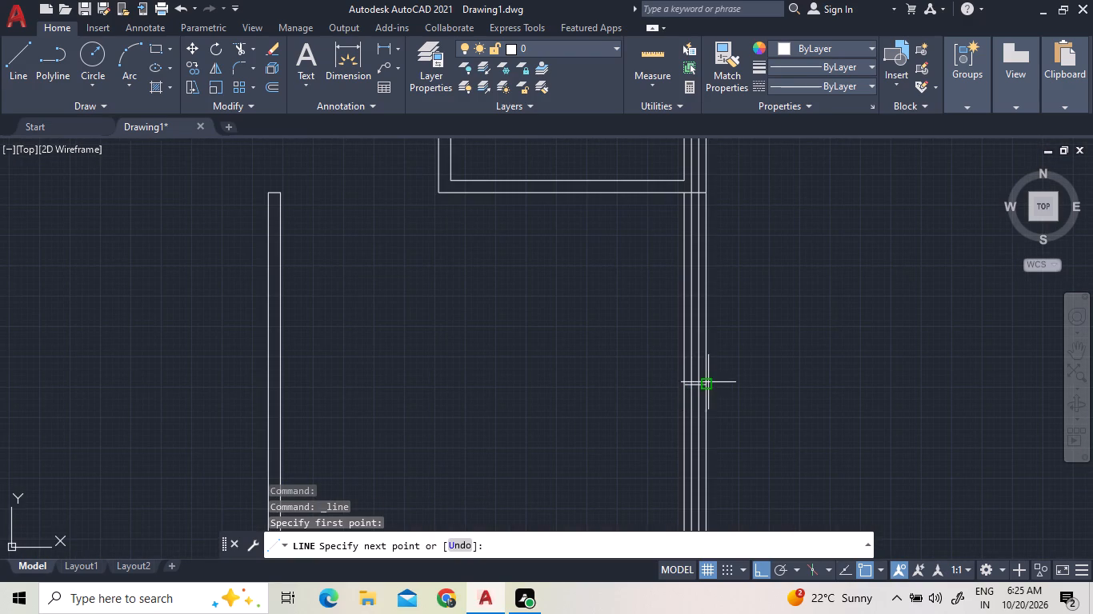
right_click(752, 373)
click(758, 377)
scroll(744, 353, down, 2)
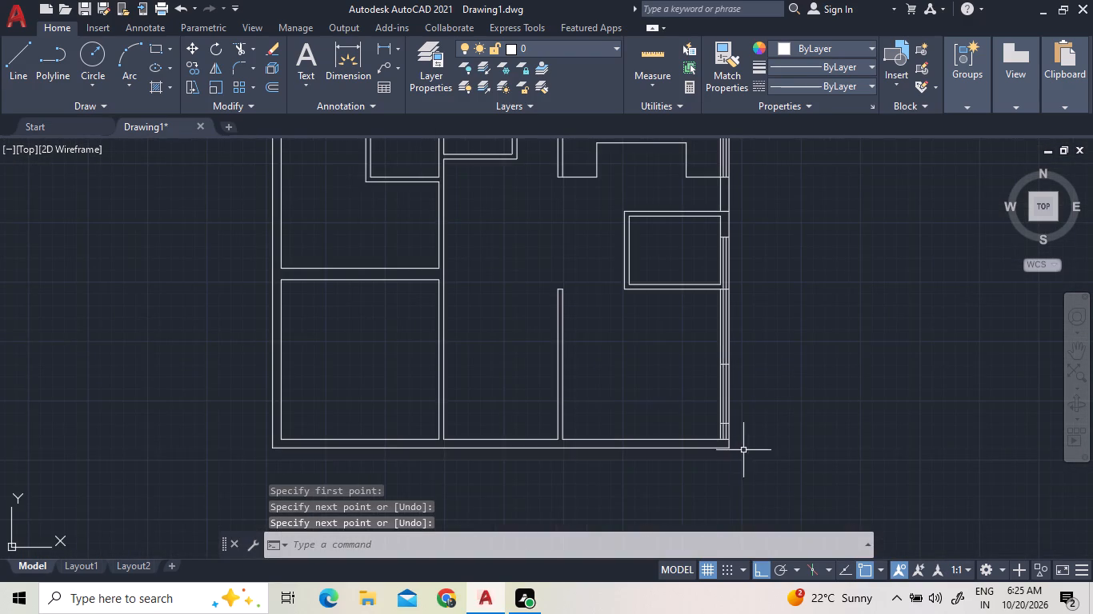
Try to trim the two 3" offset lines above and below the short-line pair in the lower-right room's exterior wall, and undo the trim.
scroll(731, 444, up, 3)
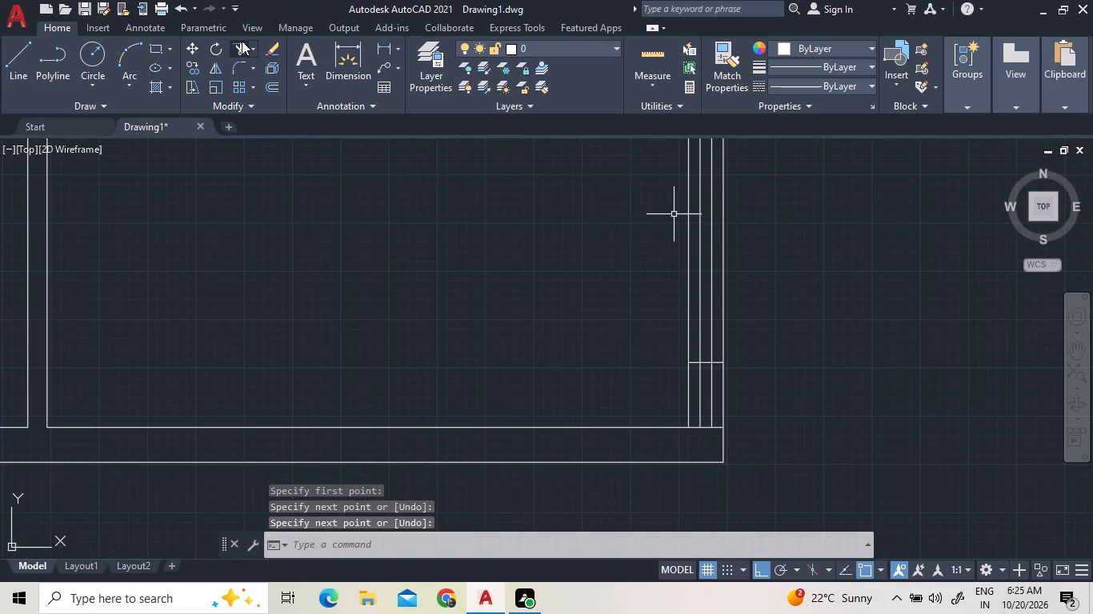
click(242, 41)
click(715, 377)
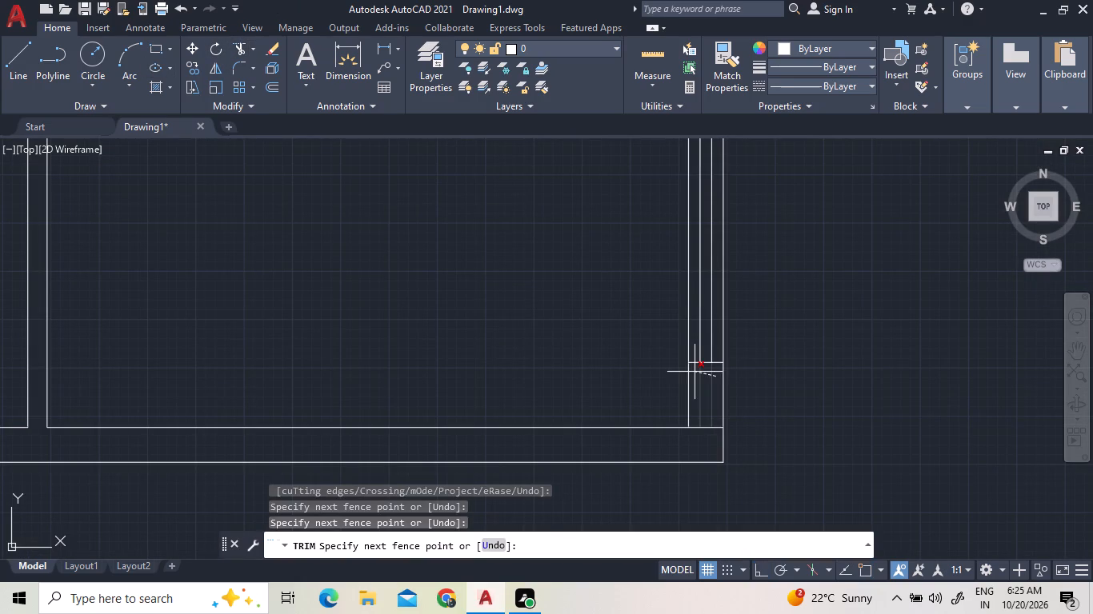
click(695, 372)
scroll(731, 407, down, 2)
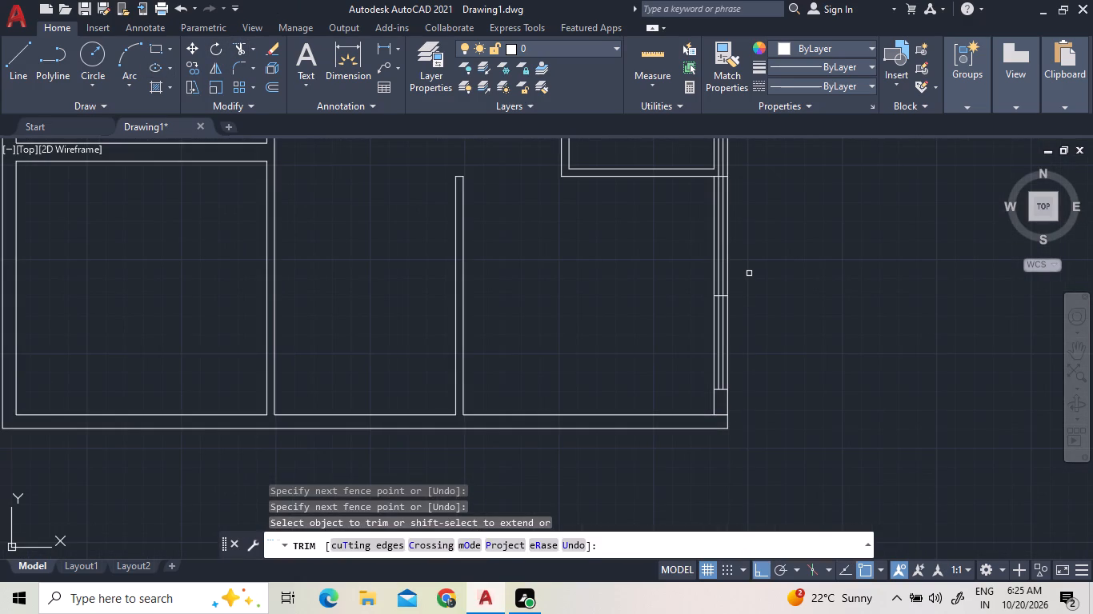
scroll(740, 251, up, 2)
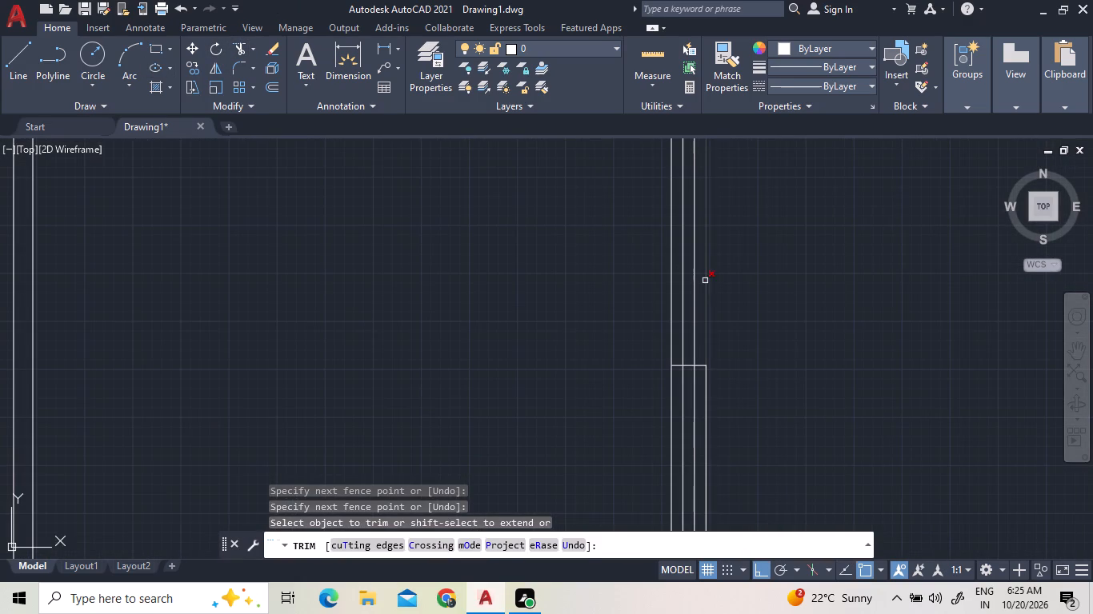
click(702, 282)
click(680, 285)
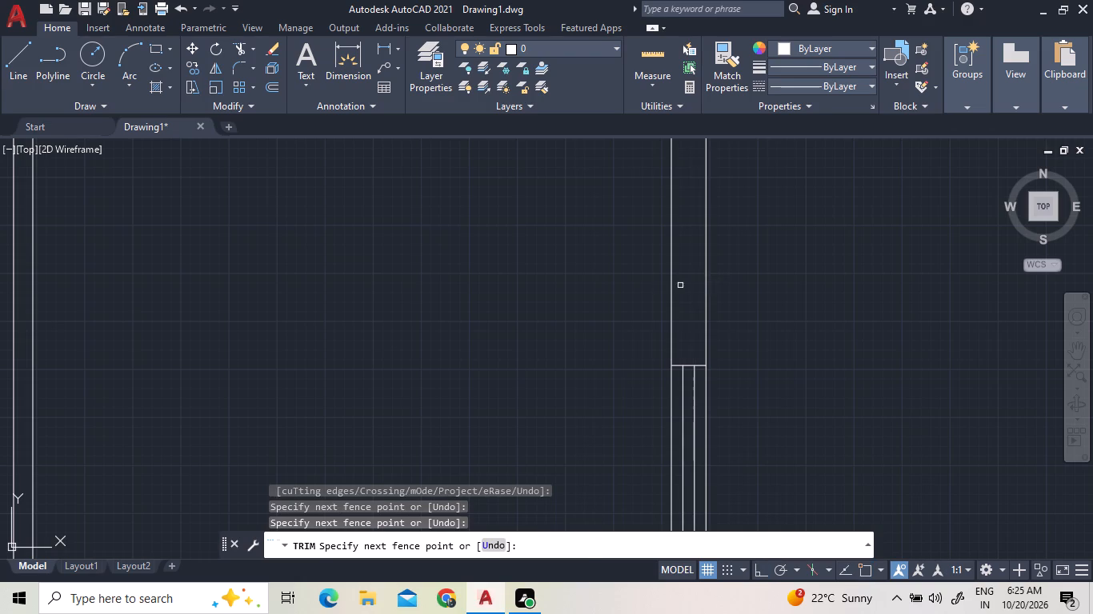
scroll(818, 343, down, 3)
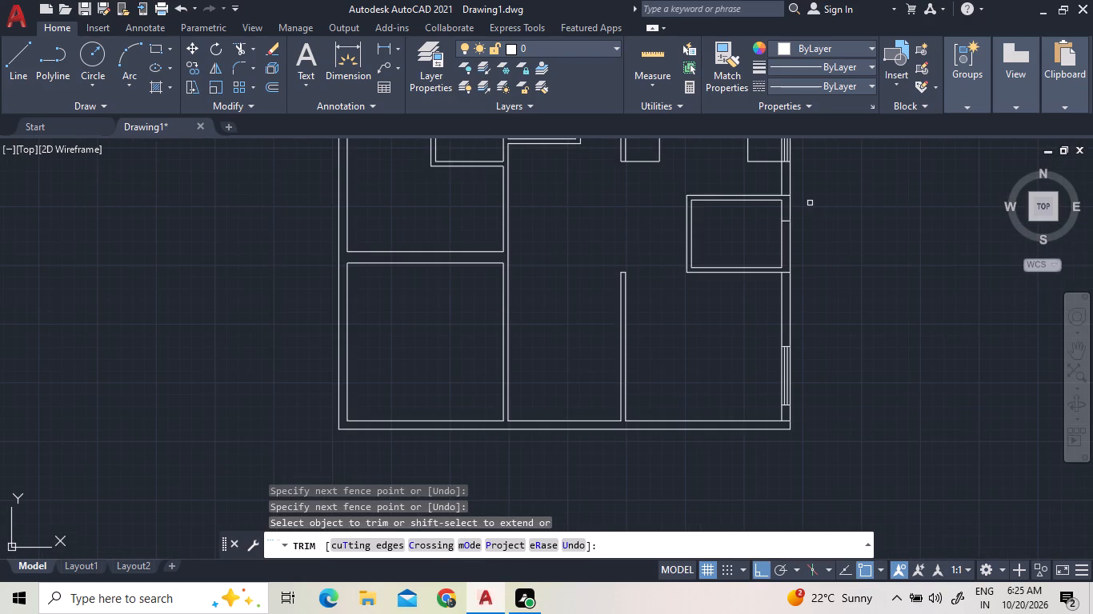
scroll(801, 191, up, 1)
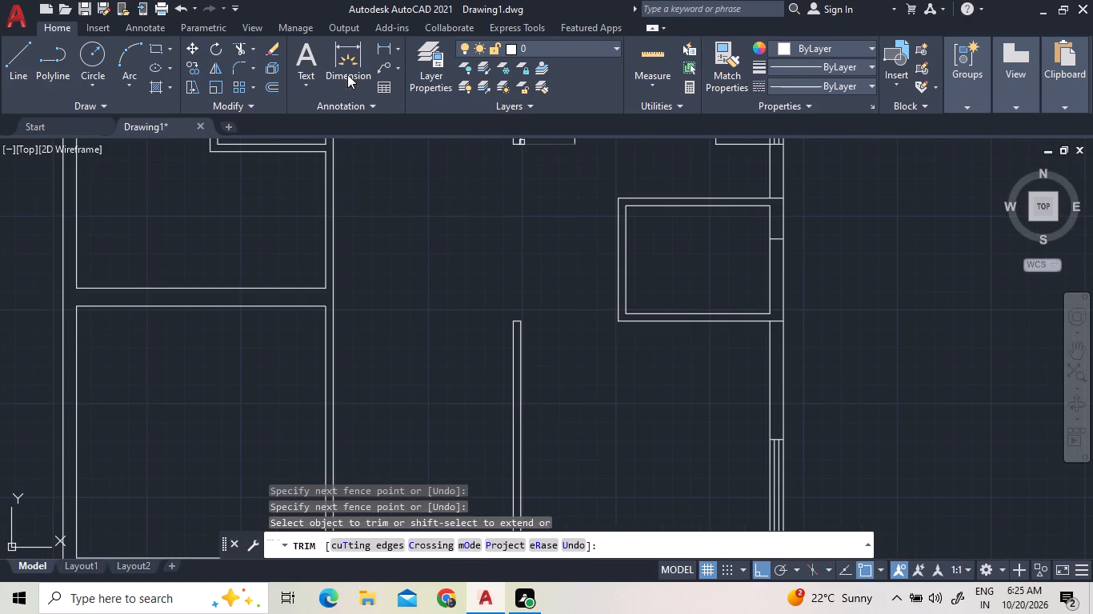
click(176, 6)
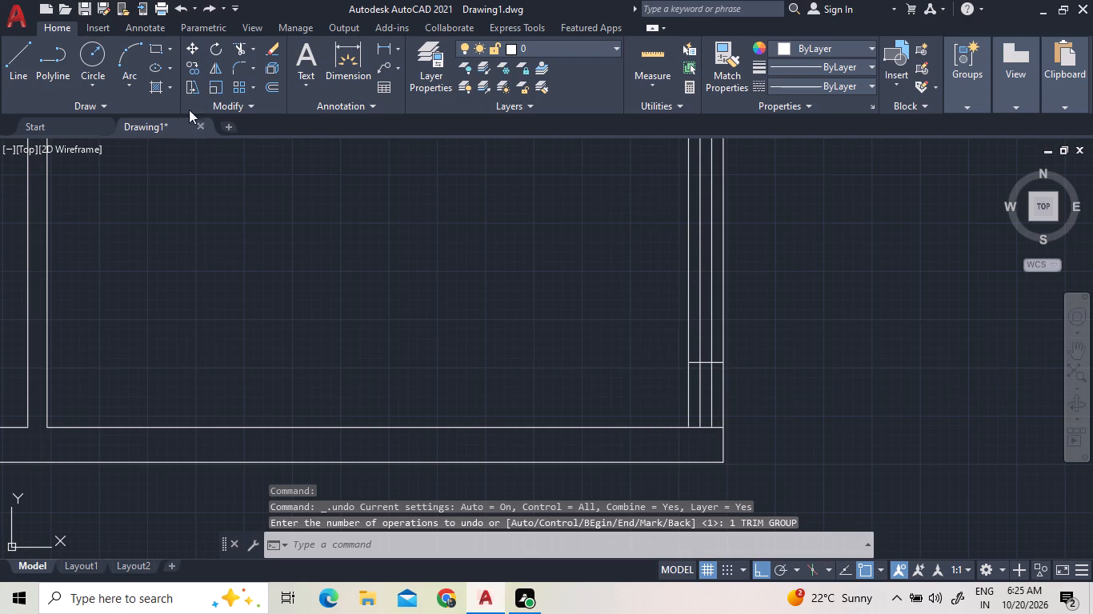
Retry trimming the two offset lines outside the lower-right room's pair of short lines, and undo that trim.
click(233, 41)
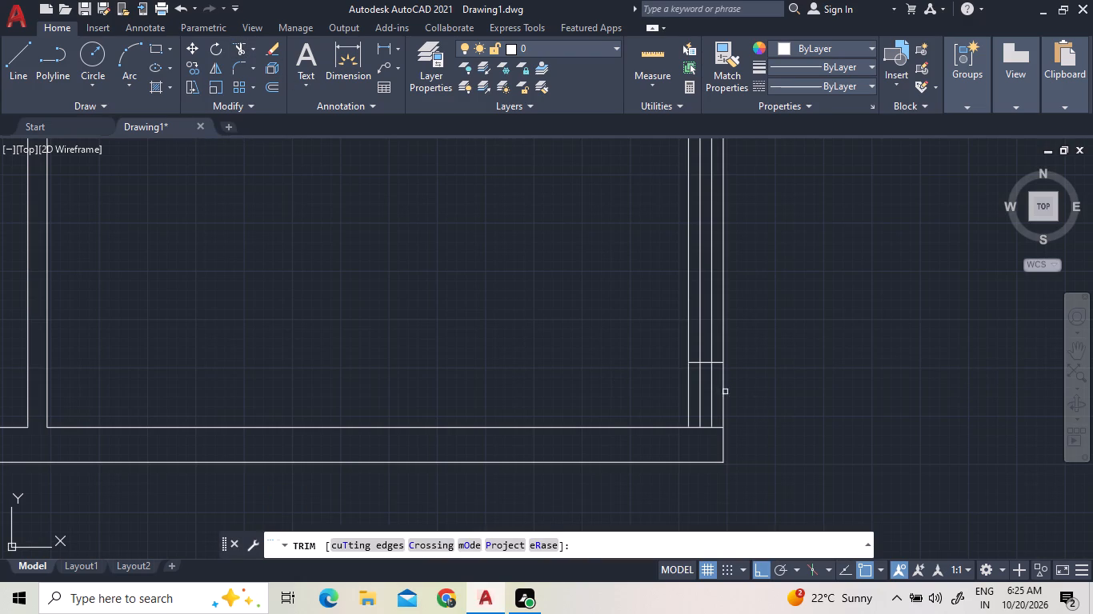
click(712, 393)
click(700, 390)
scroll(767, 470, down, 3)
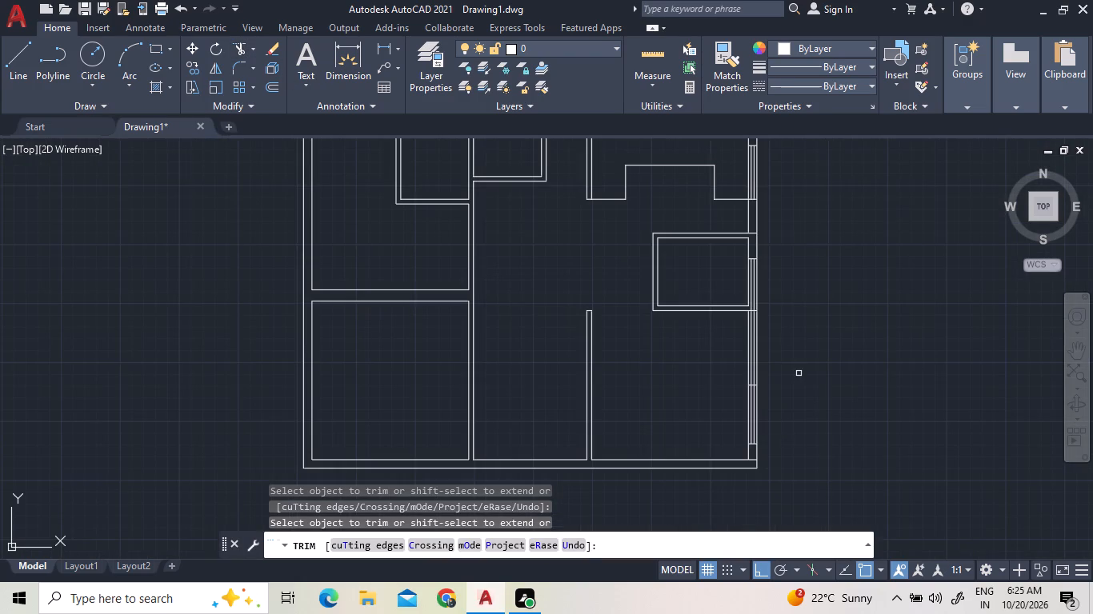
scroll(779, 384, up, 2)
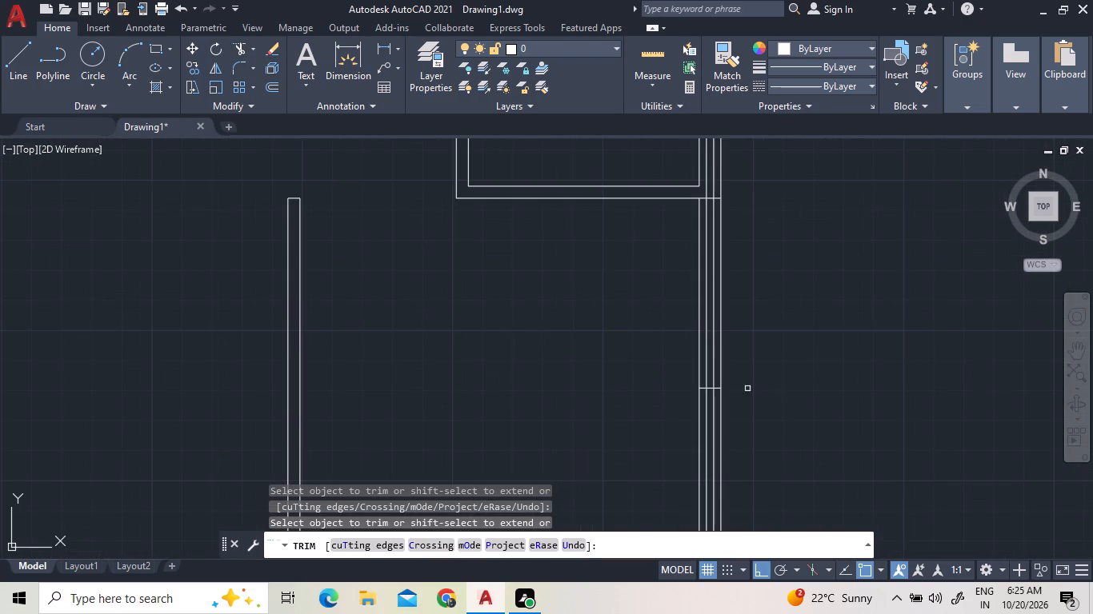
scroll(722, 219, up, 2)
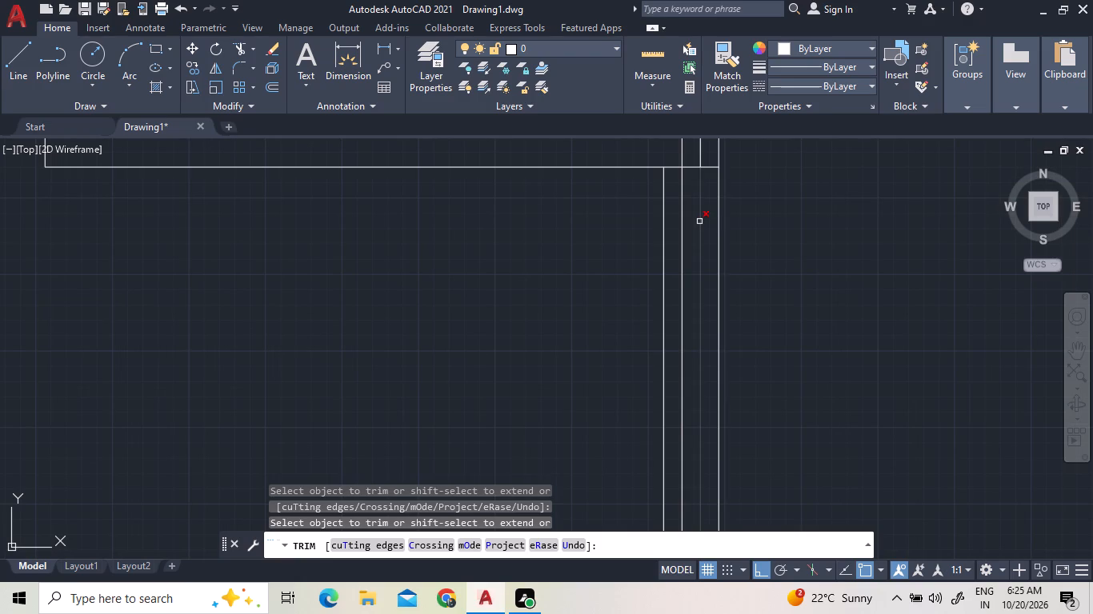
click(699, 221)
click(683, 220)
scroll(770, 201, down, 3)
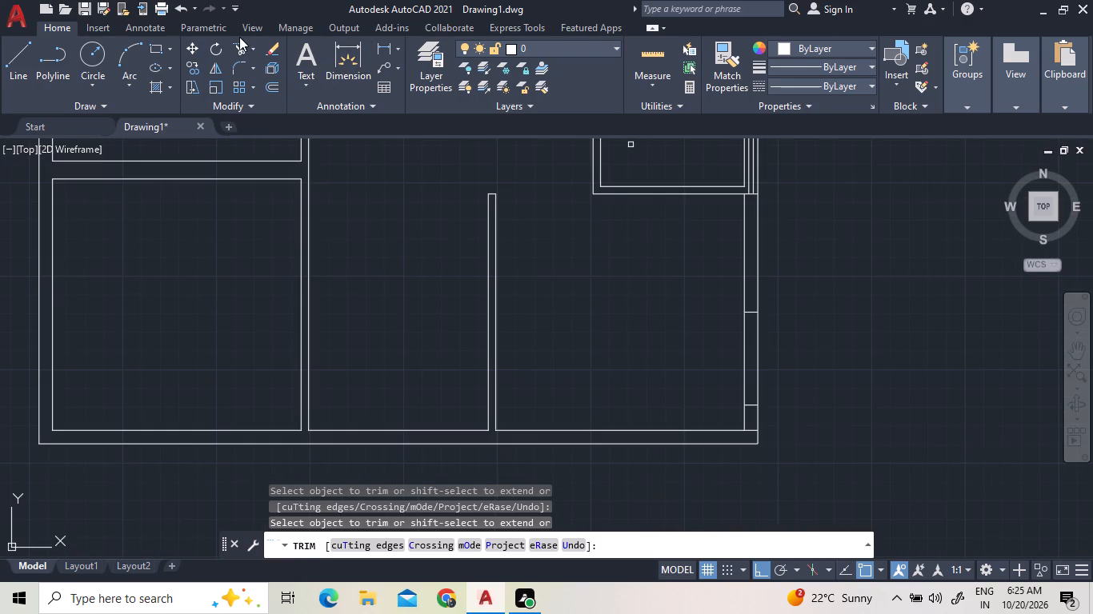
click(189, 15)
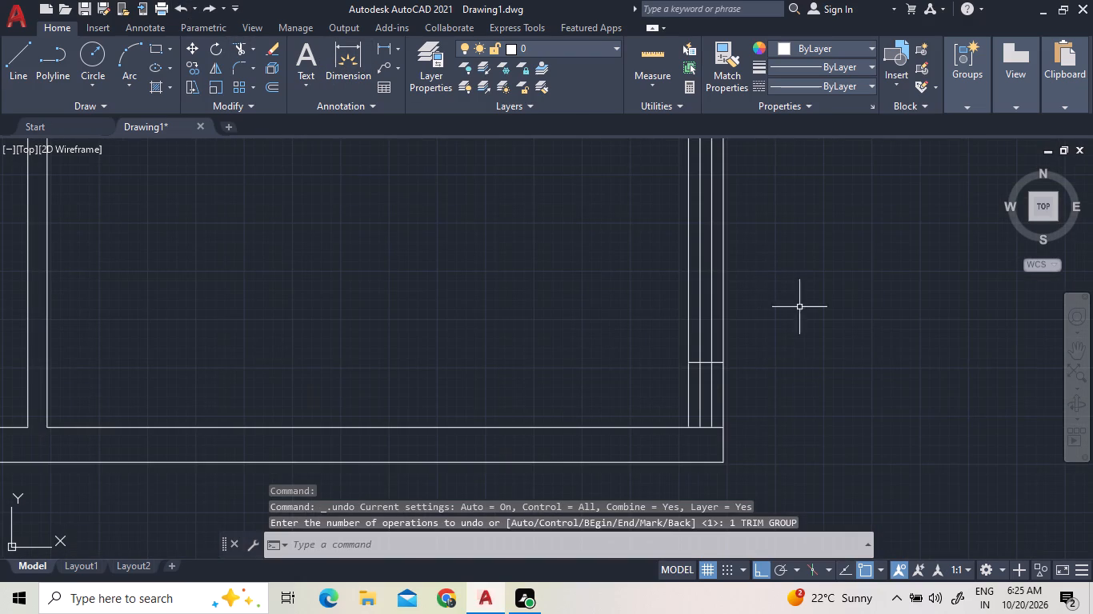
Trim the two offset lines below the lower short line and between the upper short line and the small room's bottom wall.
click(245, 51)
click(698, 403)
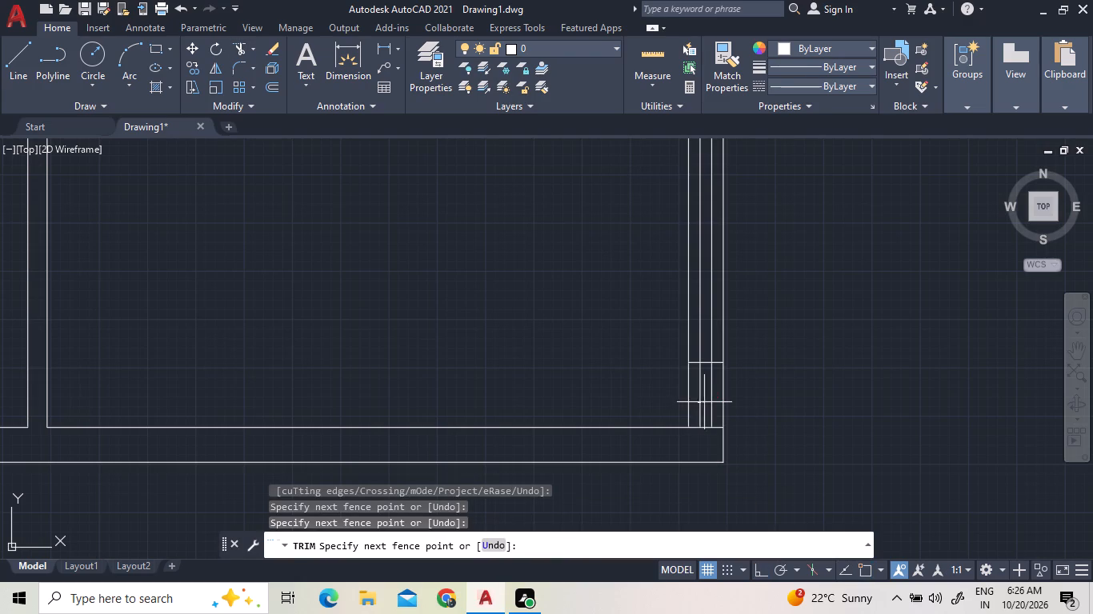
click(715, 402)
scroll(719, 459, down, 3)
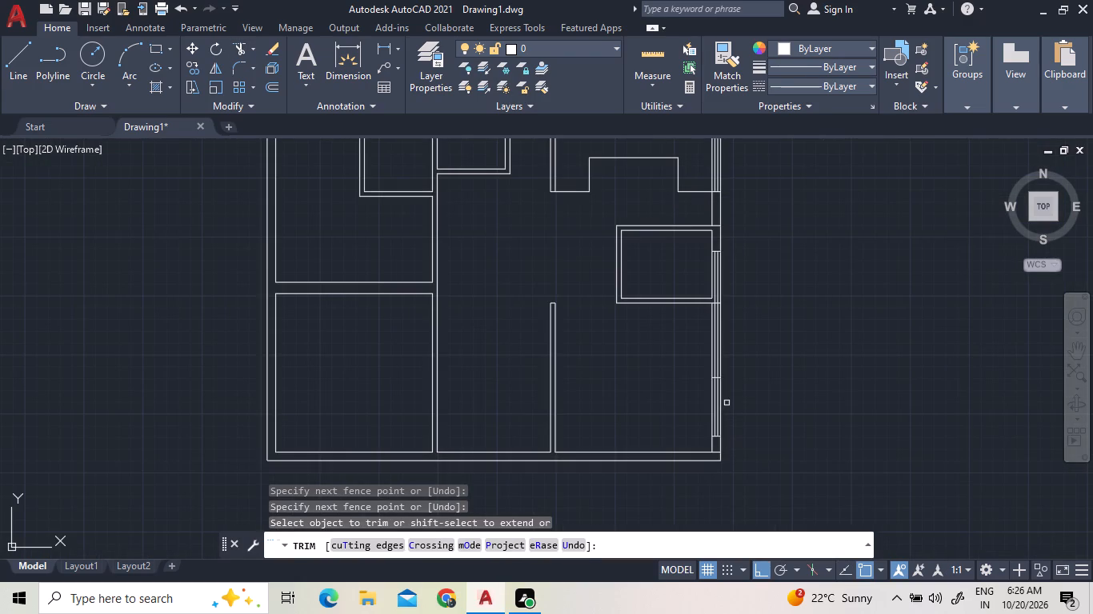
scroll(716, 364, up, 2)
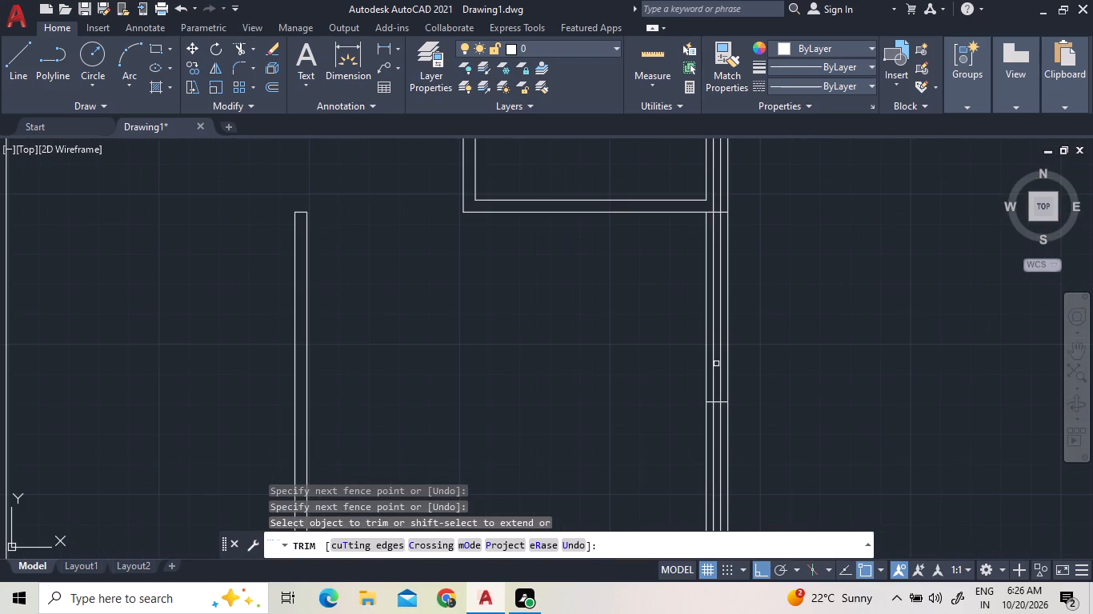
click(716, 364)
click(712, 365)
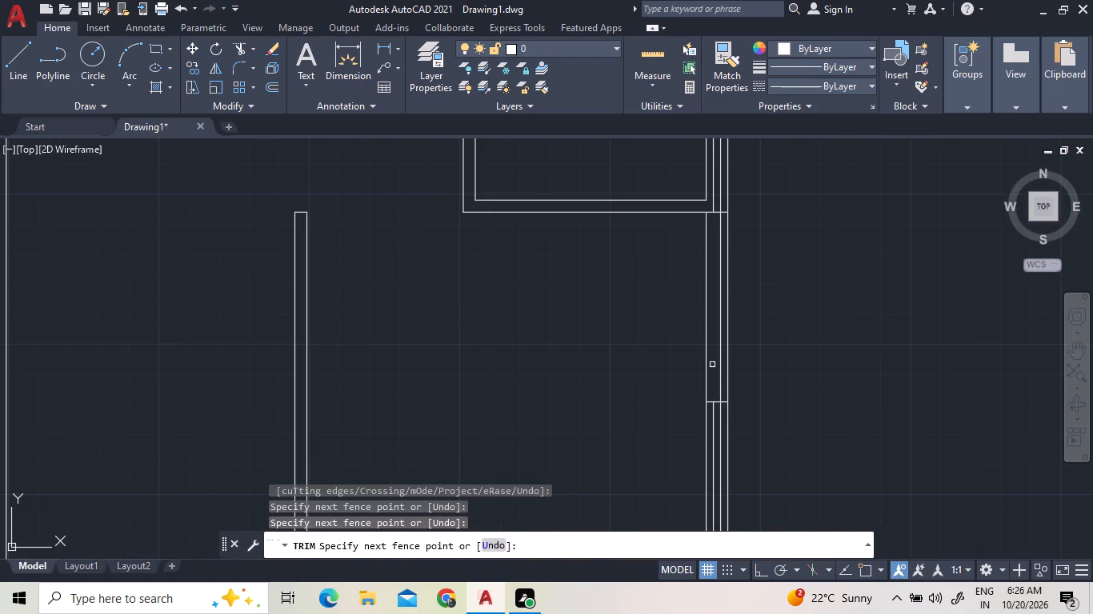
click(721, 364)
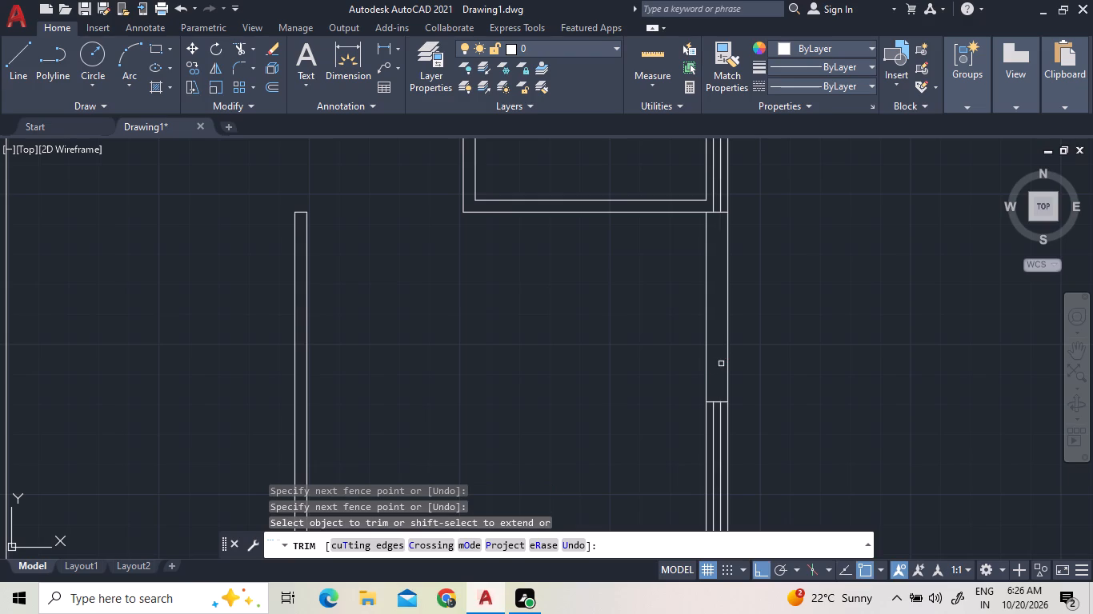
Trim the bottom wall's inner line where it crosses the right exterior wall at the lower-right corner.
scroll(724, 366, down, 2)
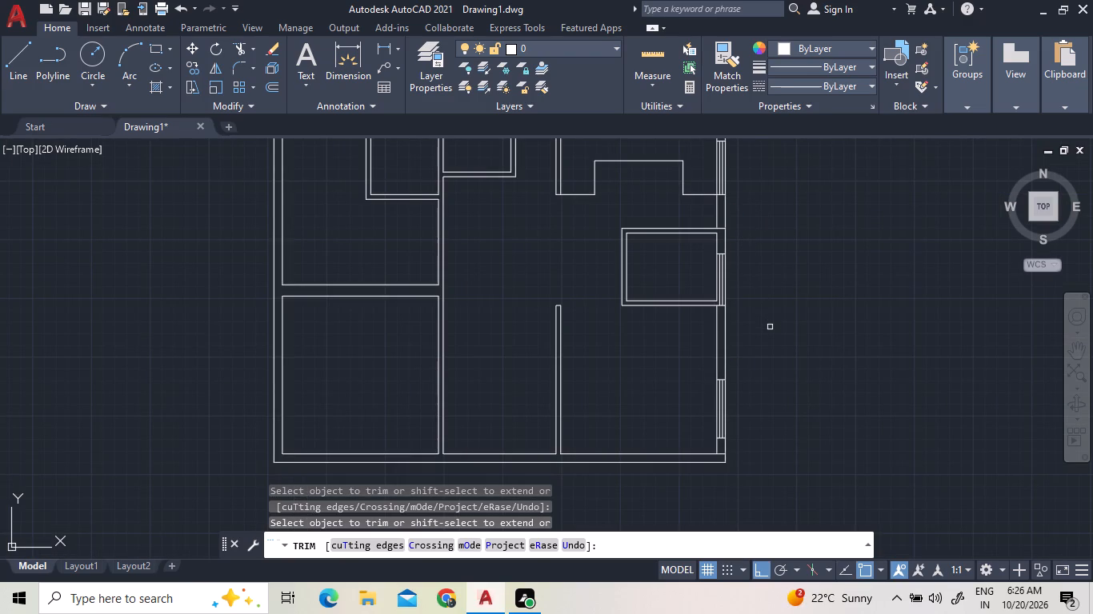
scroll(740, 467, up, 1)
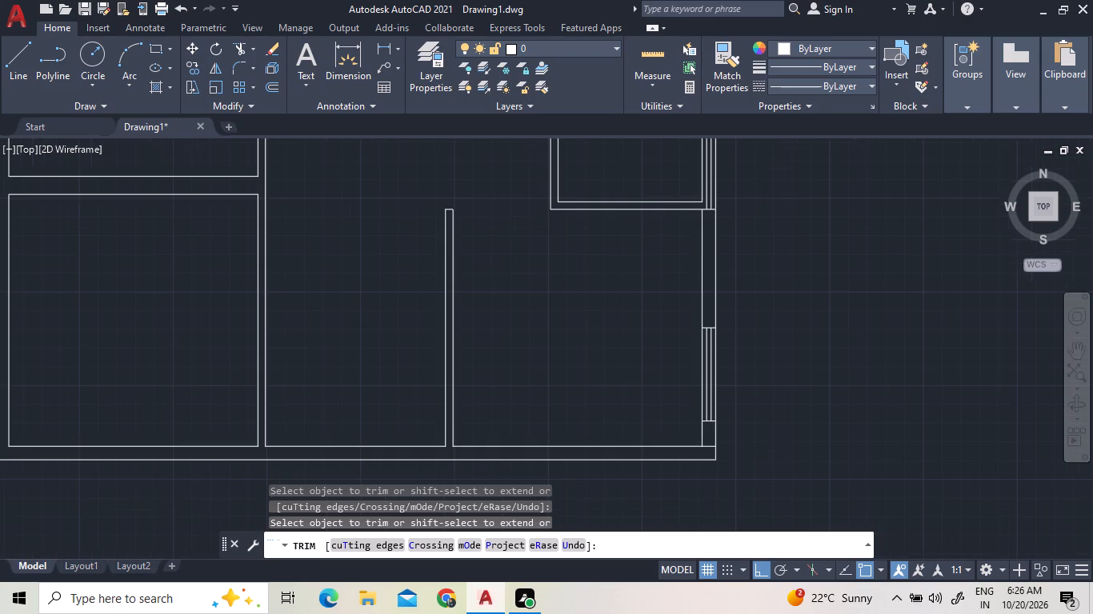
click(709, 445)
scroll(967, 513, down, 3)
scroll(951, 472, up, 2)
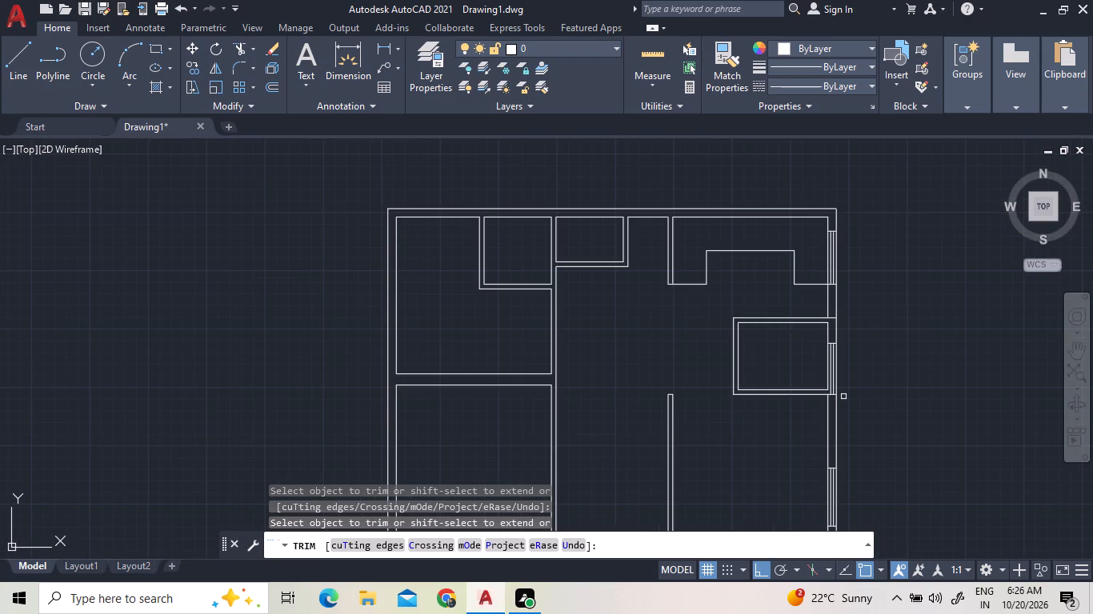
scroll(843, 397, up, 2)
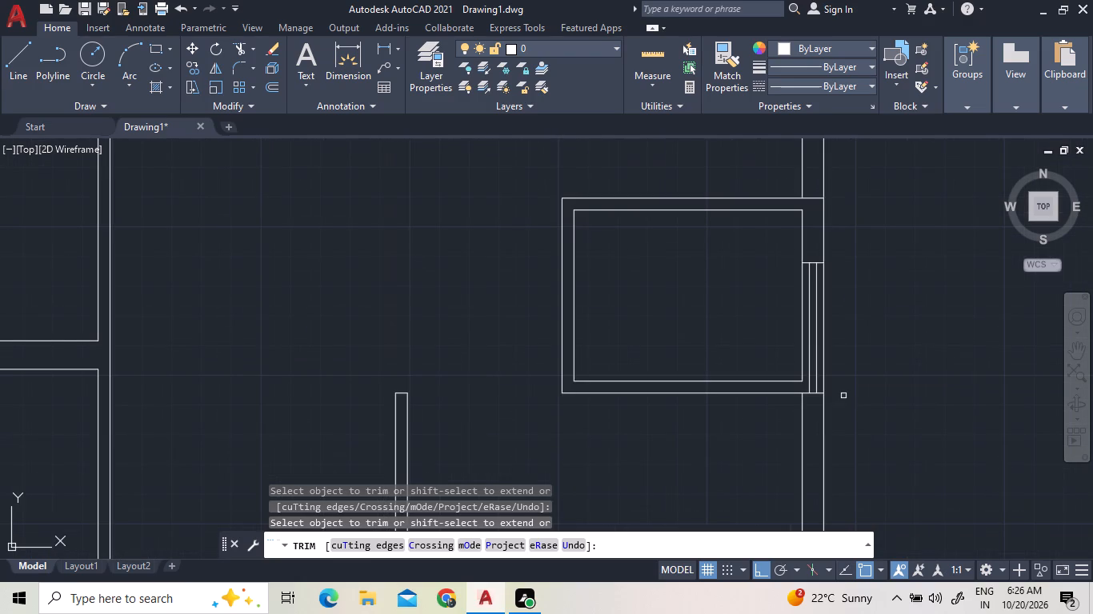
right_click(903, 390)
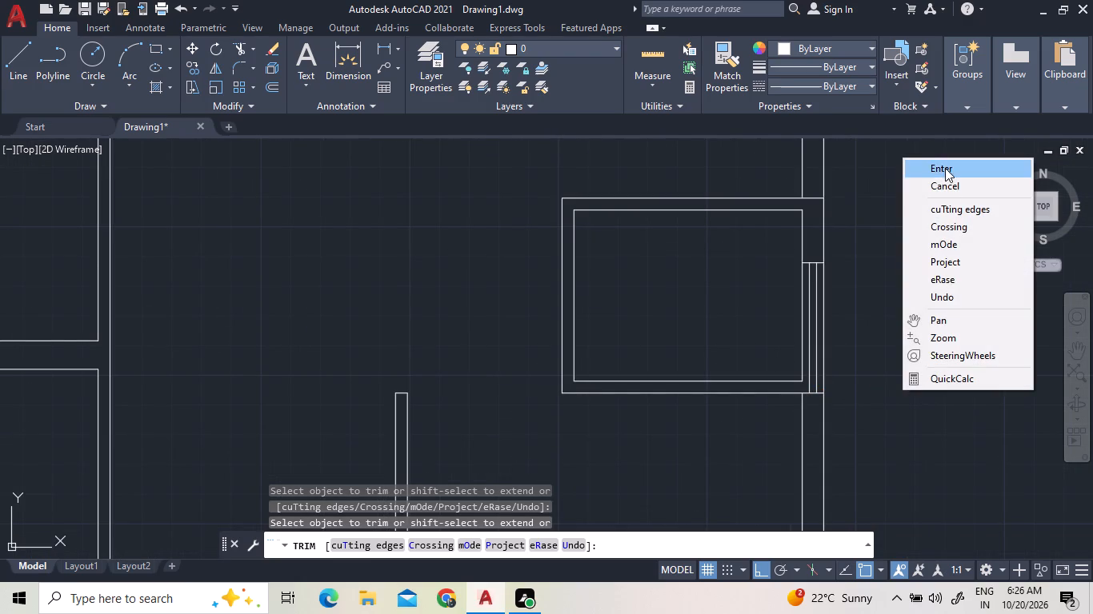
click(945, 166)
Extend the inner line of the small room's bottom wall to the right exterior wall's outer face.
scroll(819, 387, up, 2)
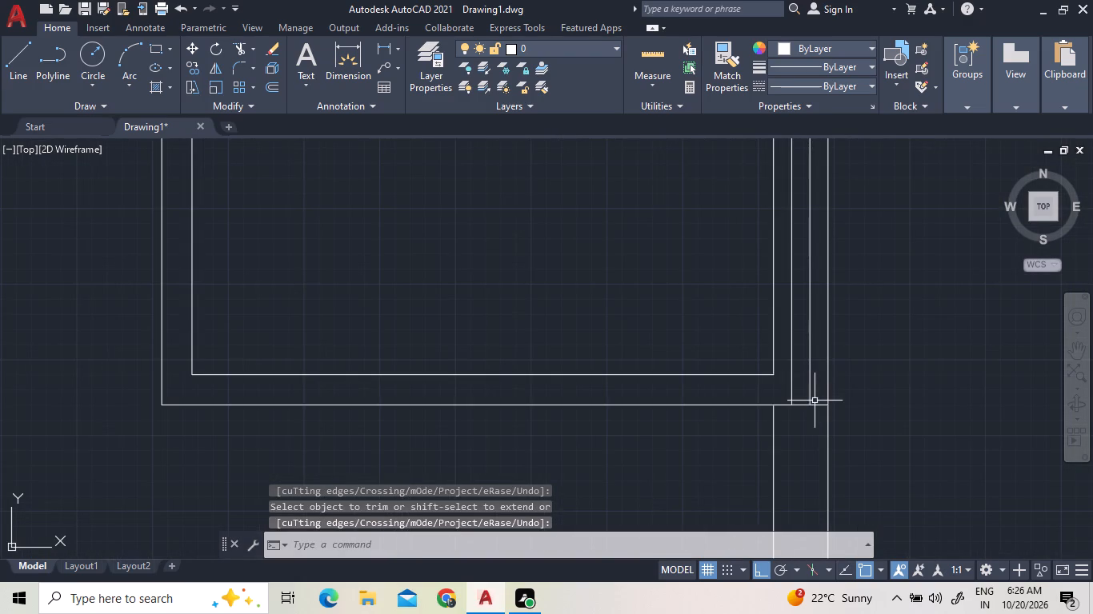
click(254, 49)
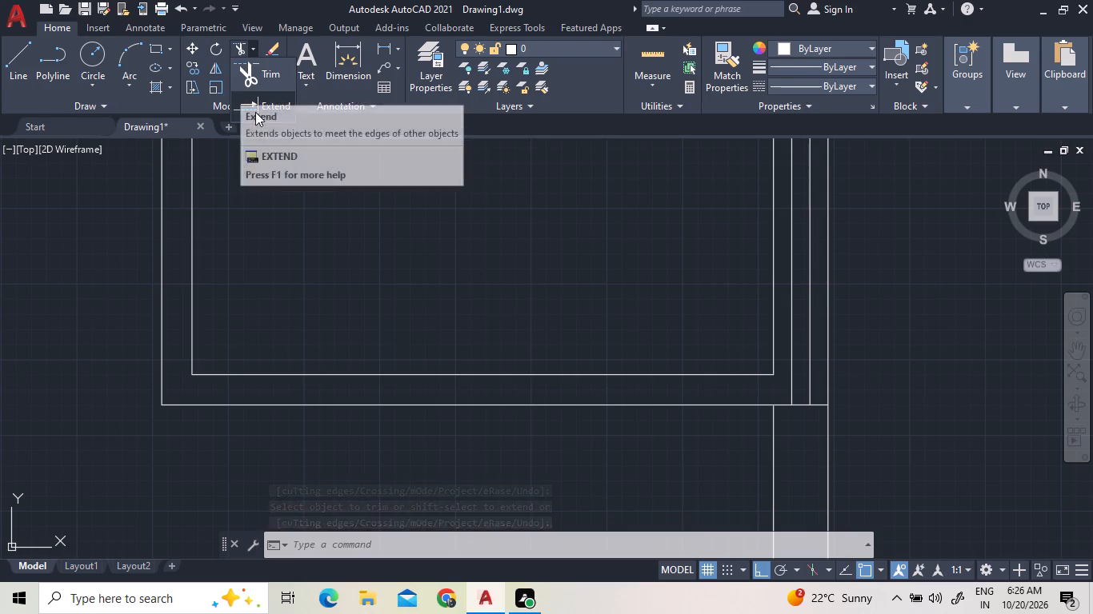
click(255, 112)
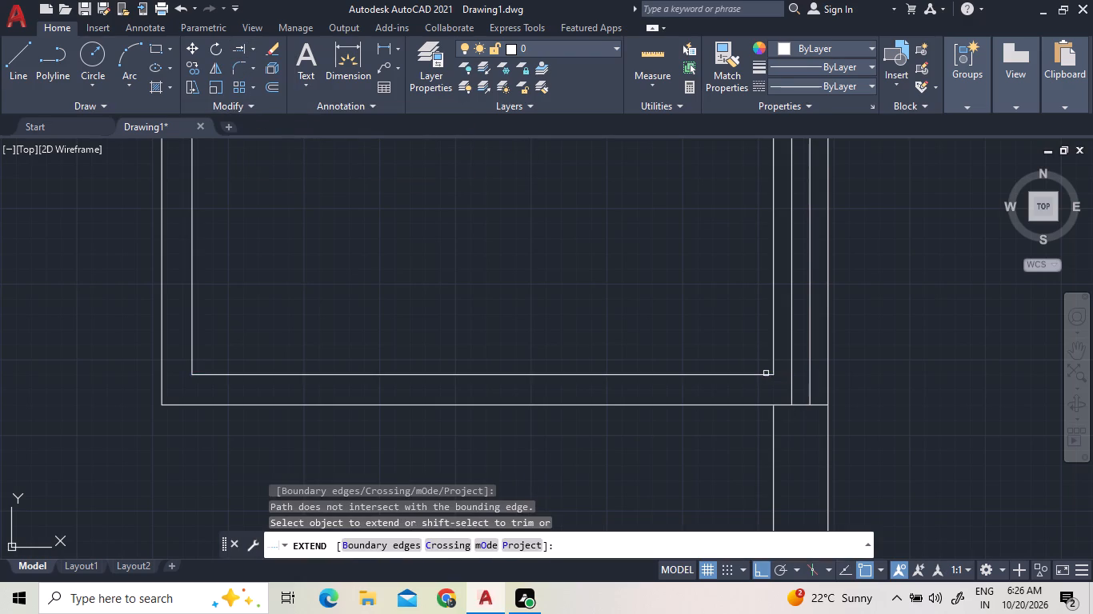
triple_click(766, 375)
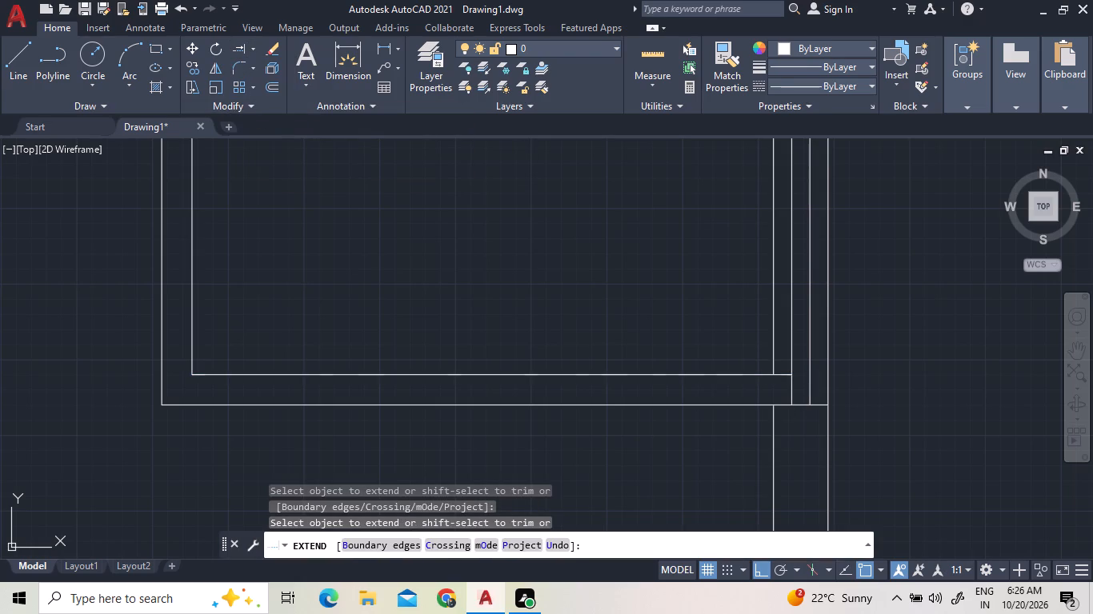
double_click(766, 375)
right_click(899, 391)
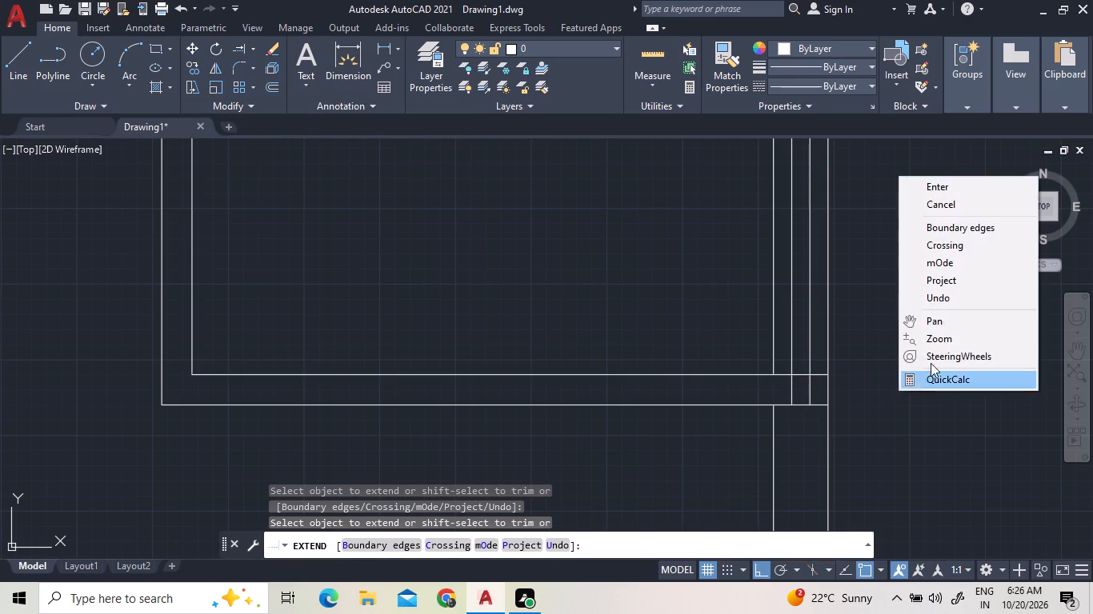
click(944, 197)
Trim the two window lines below the small room's inner bottom line and the outer bottom line across the right exterior wall.
click(253, 50)
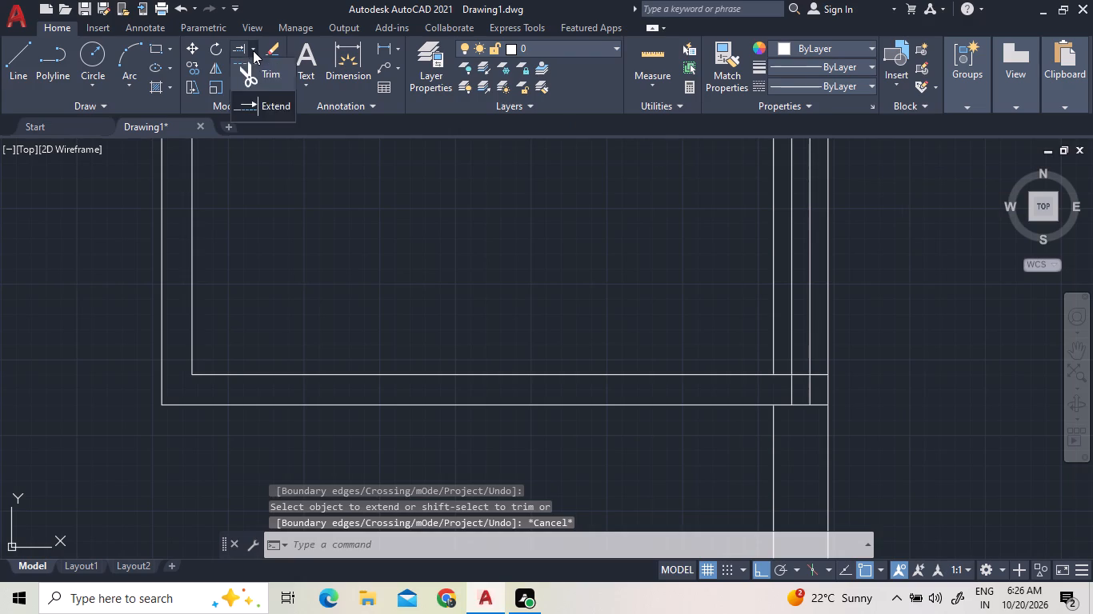
click(254, 63)
click(812, 395)
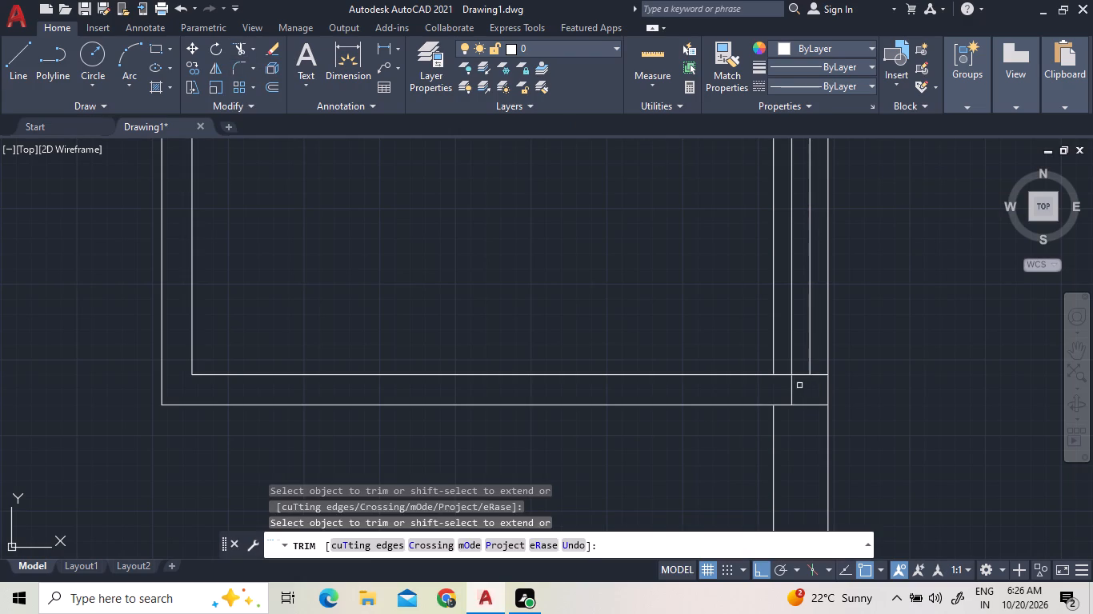
click(789, 383)
click(795, 420)
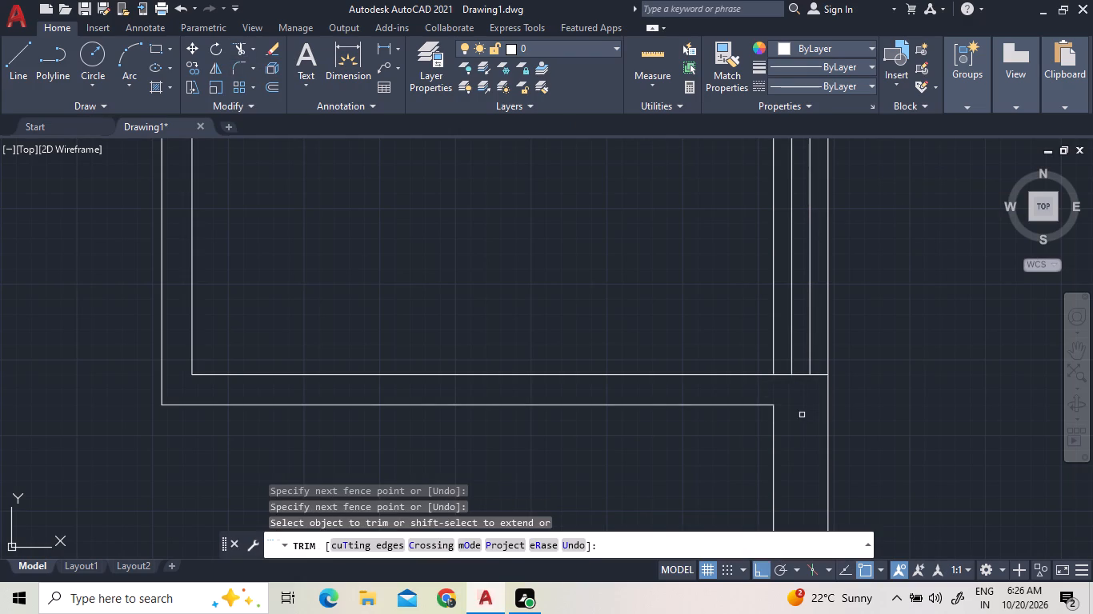
scroll(803, 416, down, 2)
scroll(871, 251, down, 1)
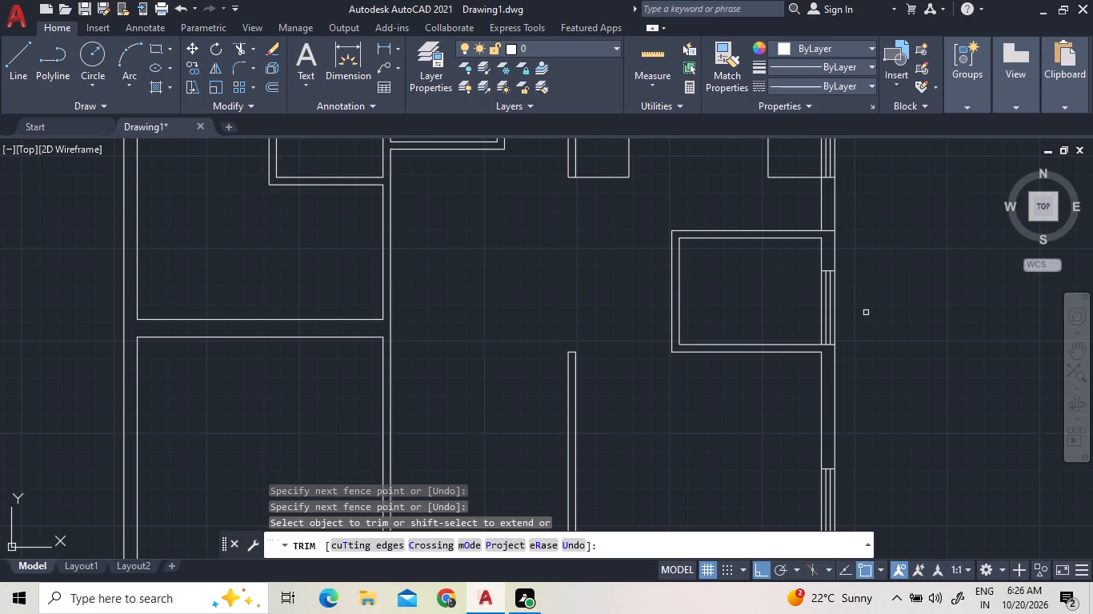
Offset the short end line of the free-standing partition wall in the lower part of the plan 1' downward.
right_click(888, 317)
click(911, 329)
scroll(863, 332, down, 2)
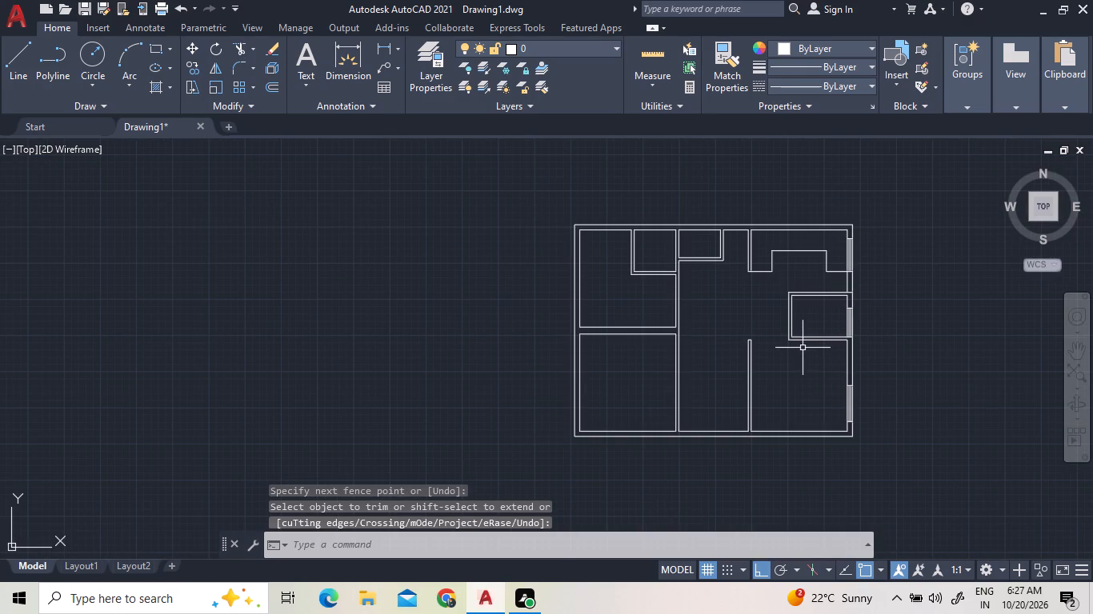
scroll(763, 360, up, 1)
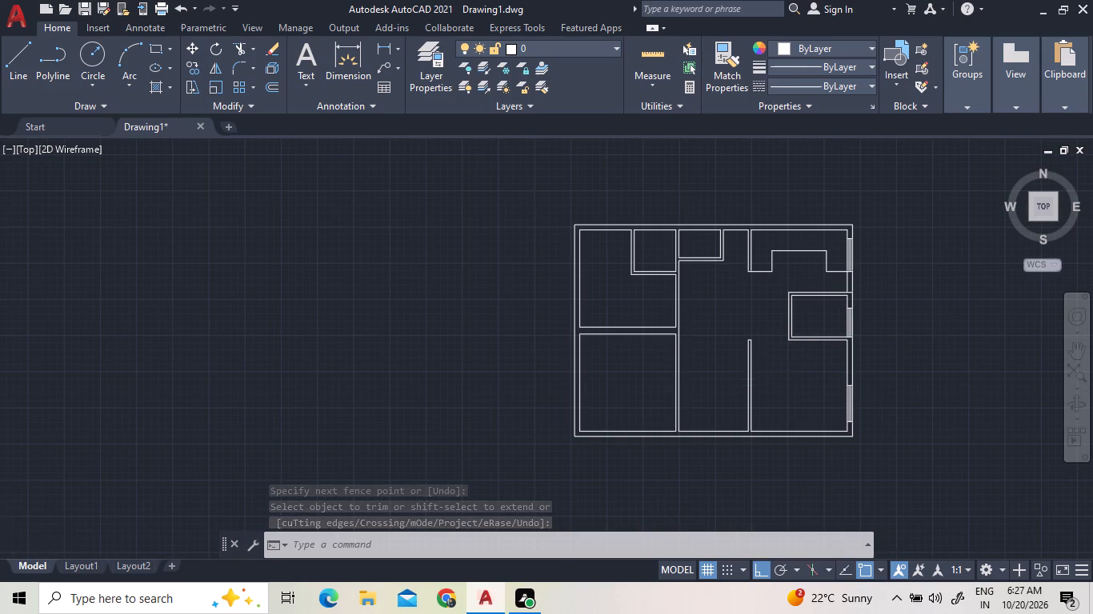
scroll(763, 360, up, 2)
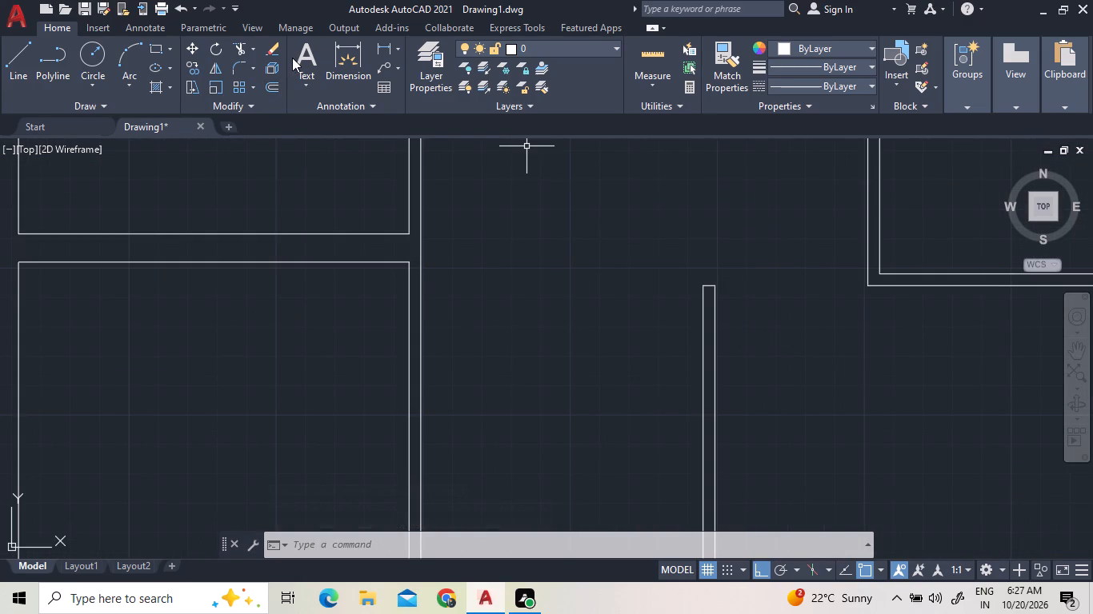
click(275, 84)
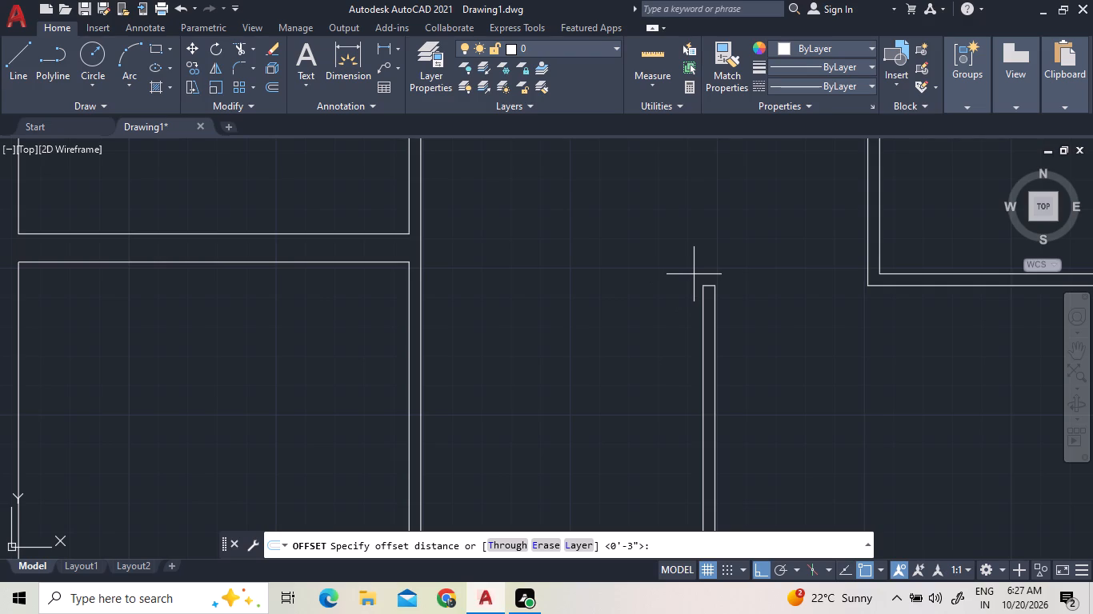
key(2)
key(BackSpace)
text(1')
key(Return)
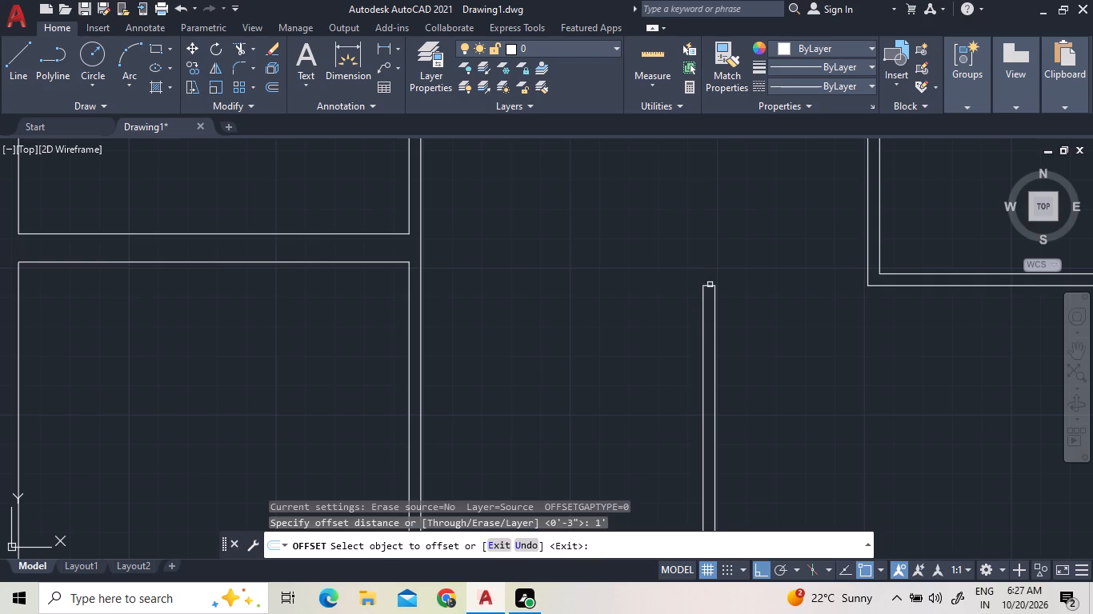
click(711, 284)
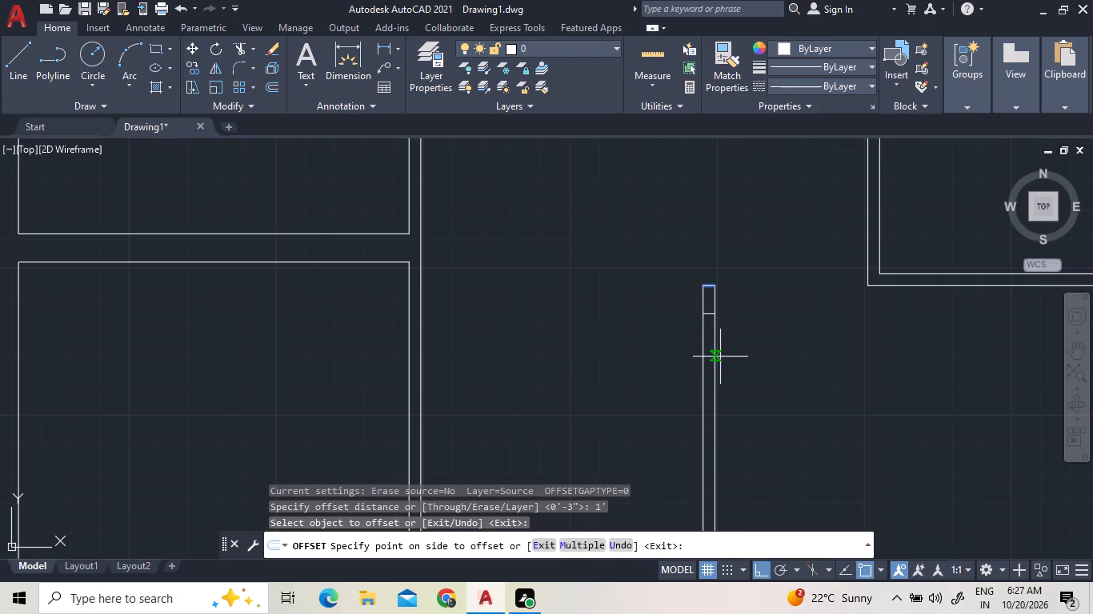
click(721, 357)
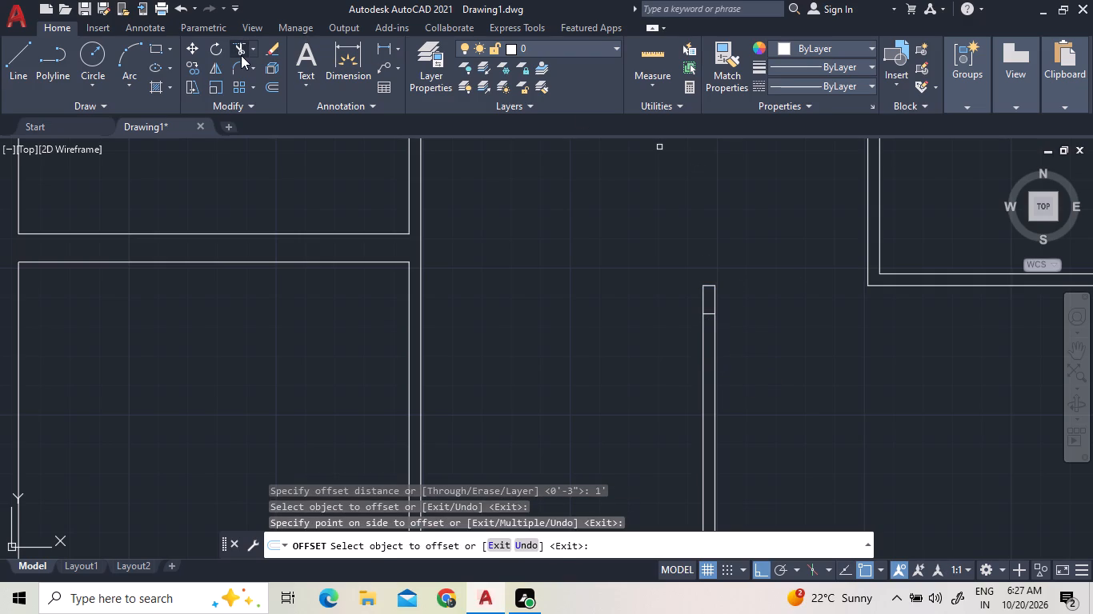
Trim the partition wall's two side lines above the offset line and remove the leftover short end line.
click(241, 55)
click(756, 295)
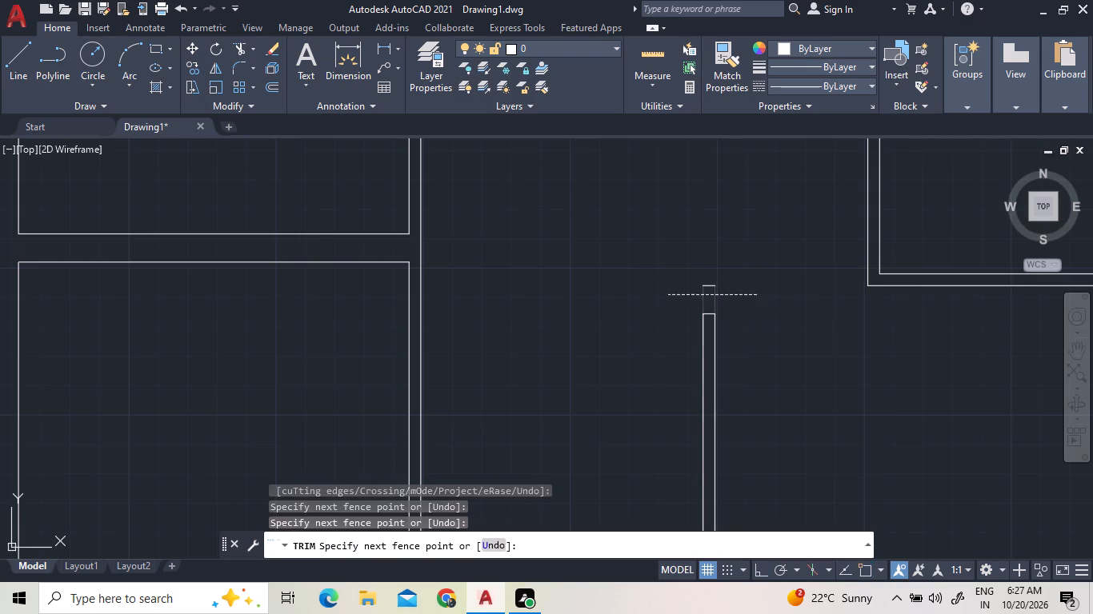
click(668, 295)
click(715, 283)
scroll(715, 284, down, 2)
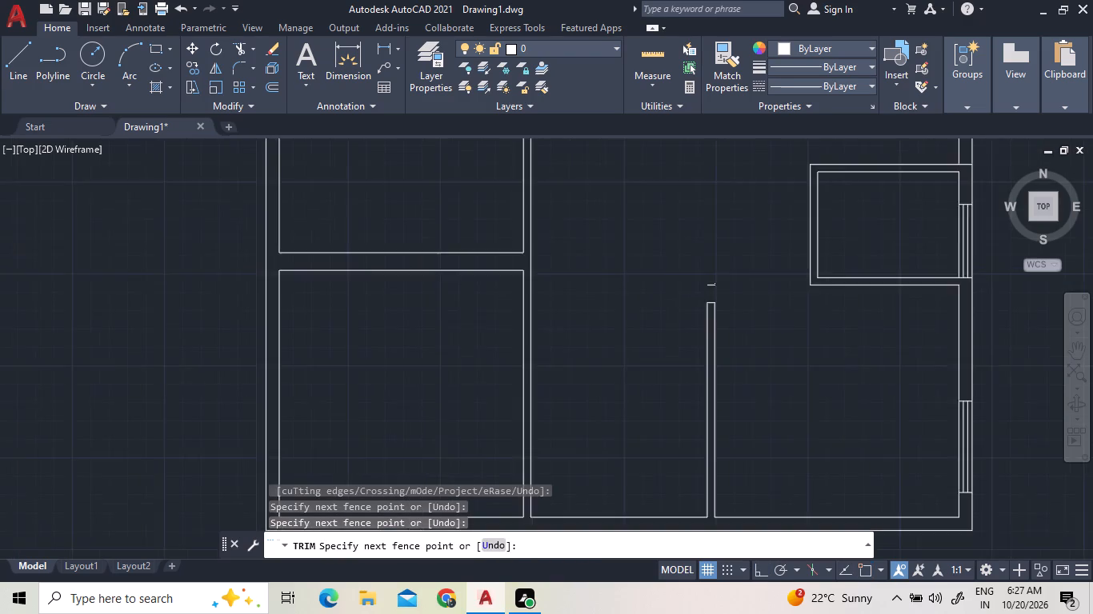
scroll(703, 284, up, 3)
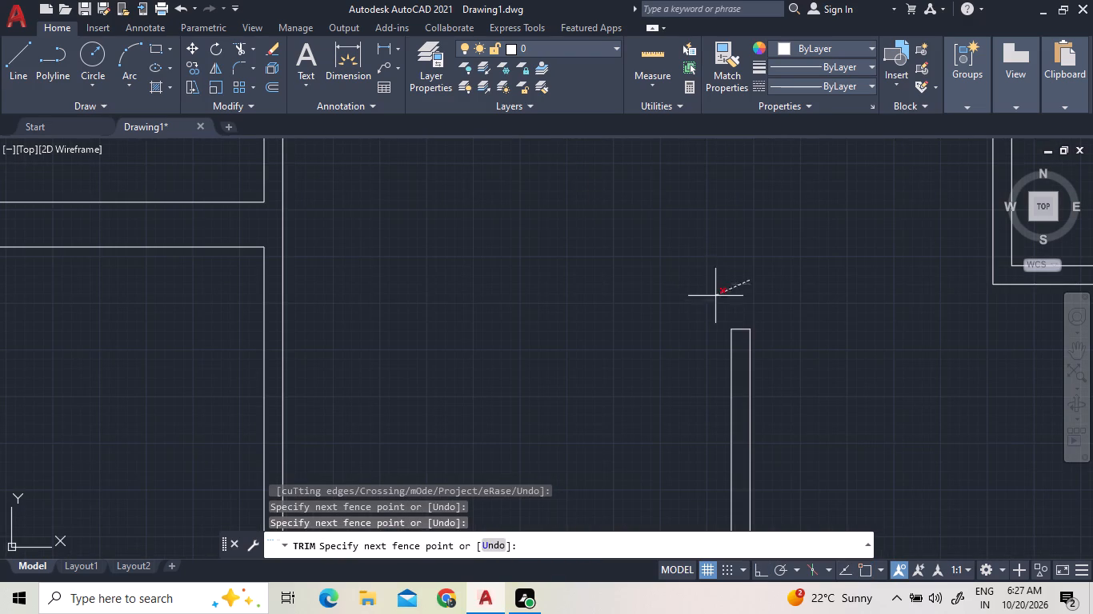
click(731, 311)
scroll(530, 277, down, 2)
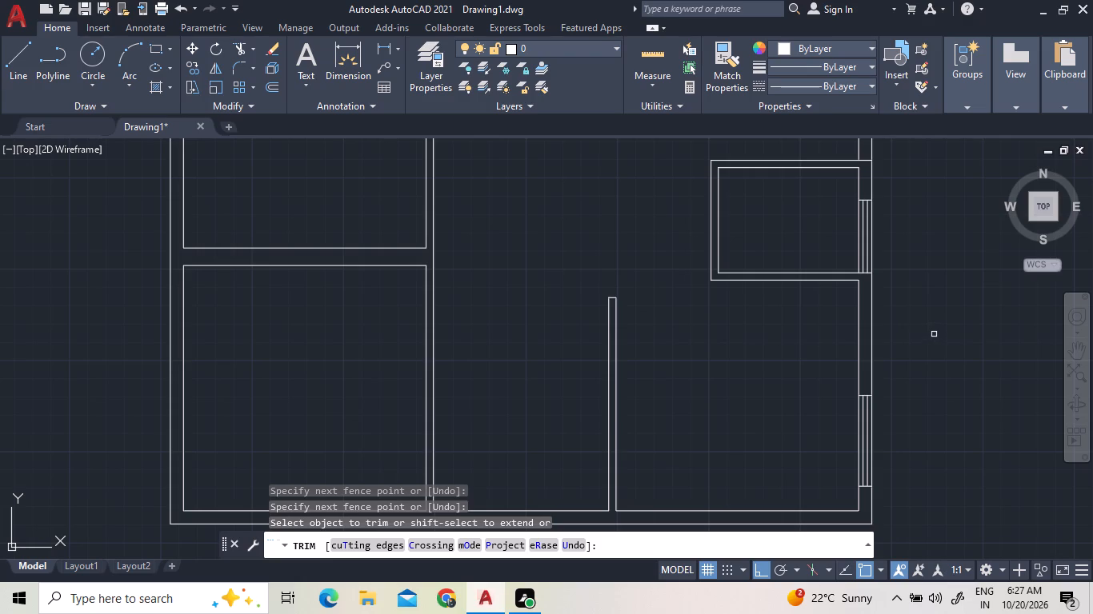
key(Escape)
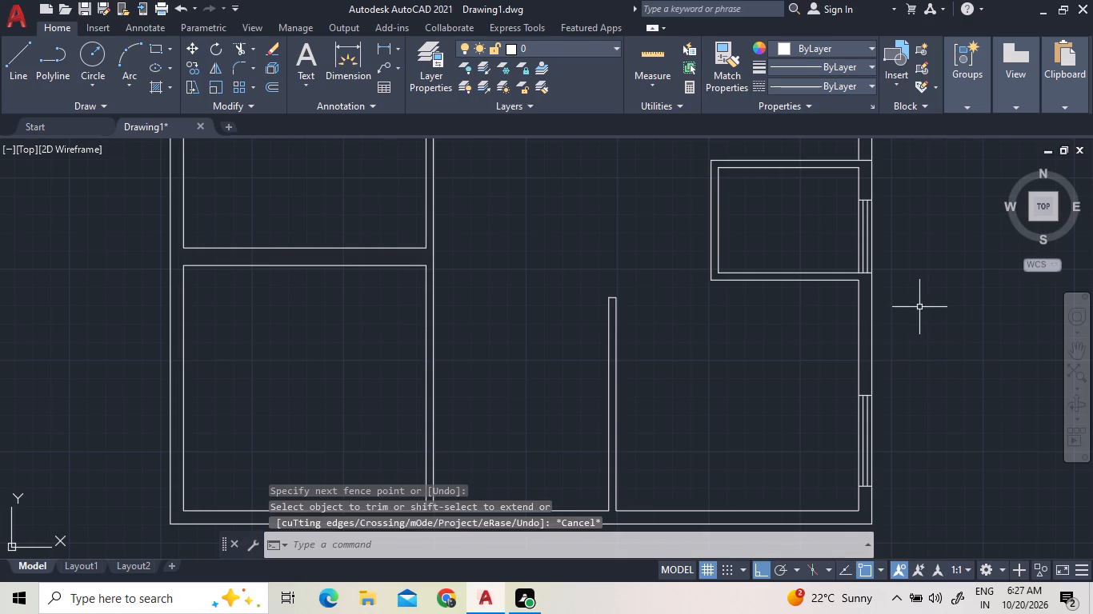
Make rooms the current layer and assign the entire floor plan to the rooms layer.
scroll(811, 243, up, 2)
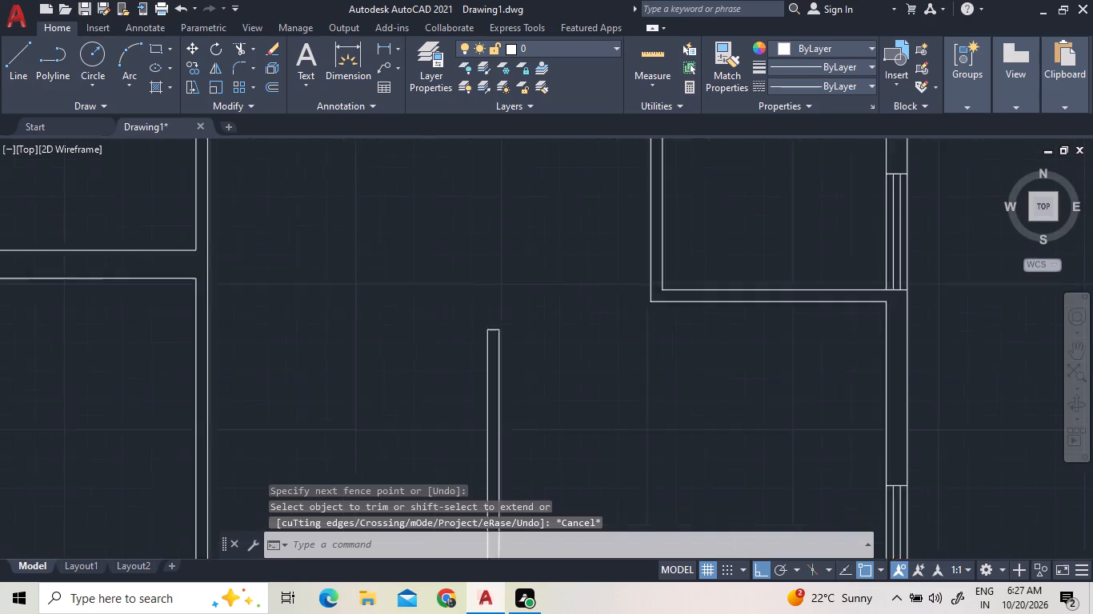
scroll(811, 244, down, 2)
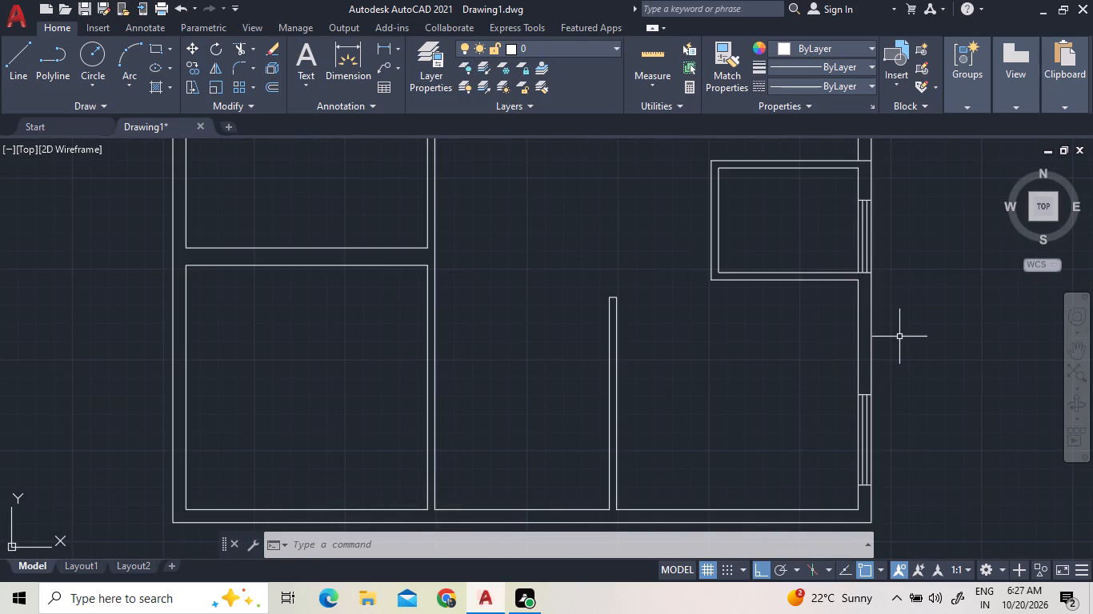
scroll(899, 337, up, 1)
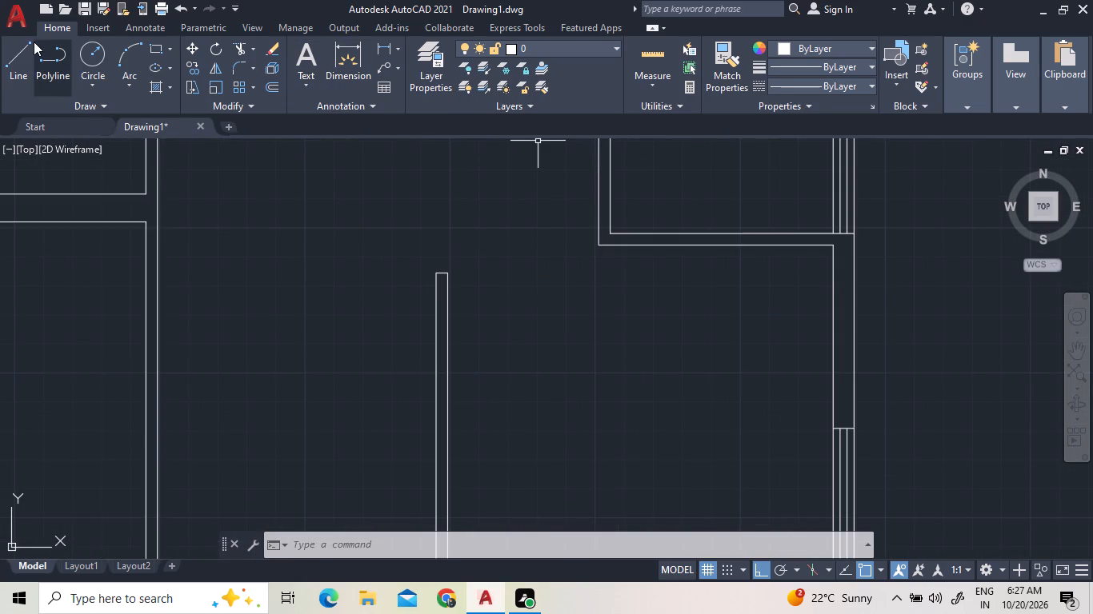
scroll(565, 288, down, 3)
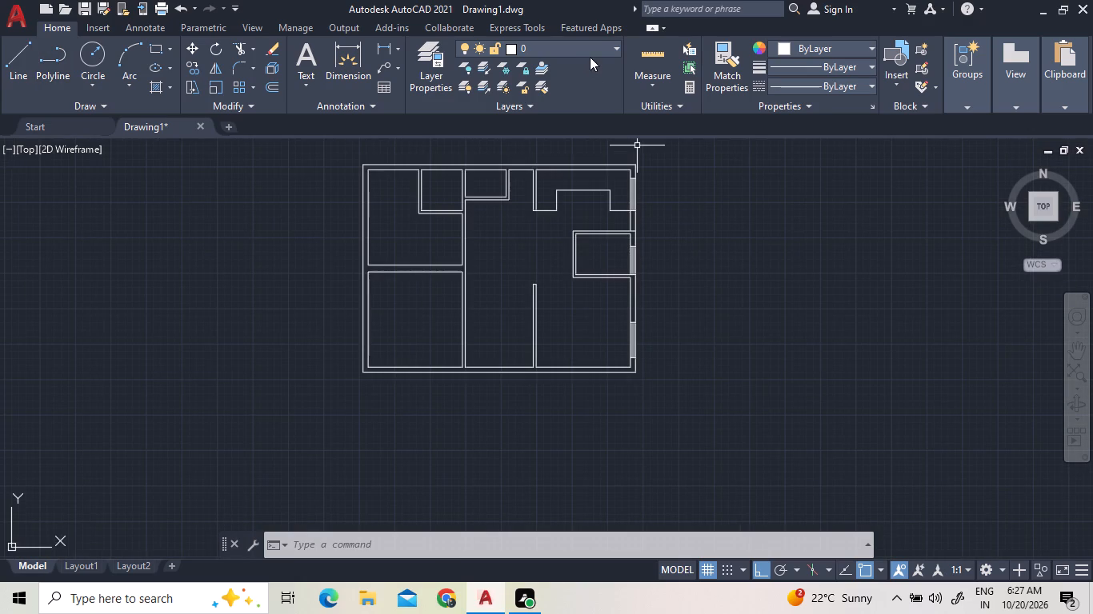
click(593, 48)
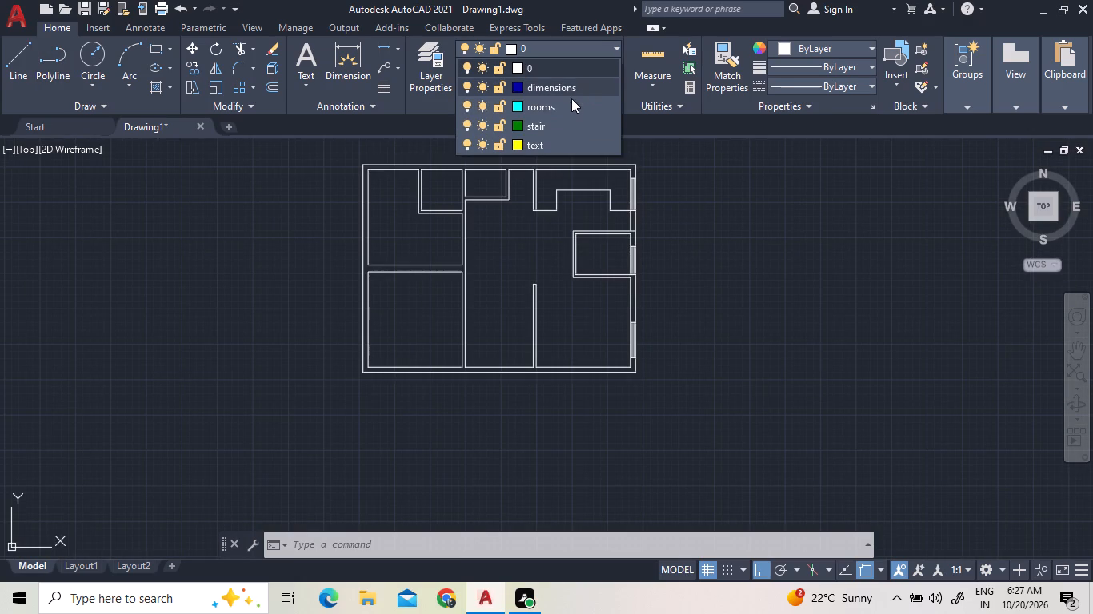
click(568, 104)
click(675, 402)
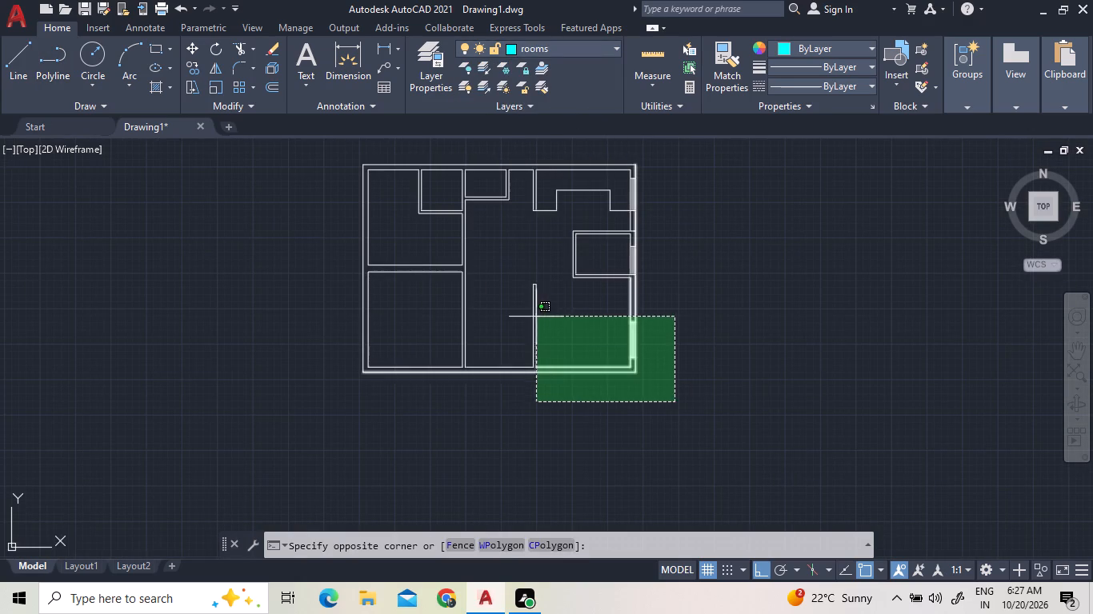
click(303, 148)
click(559, 50)
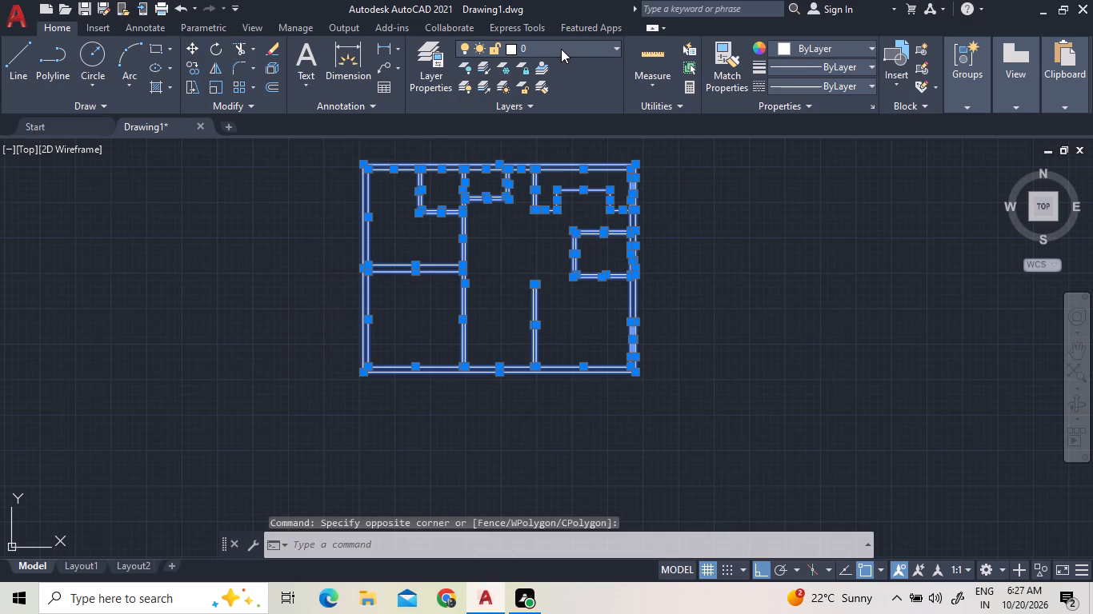
click(542, 109)
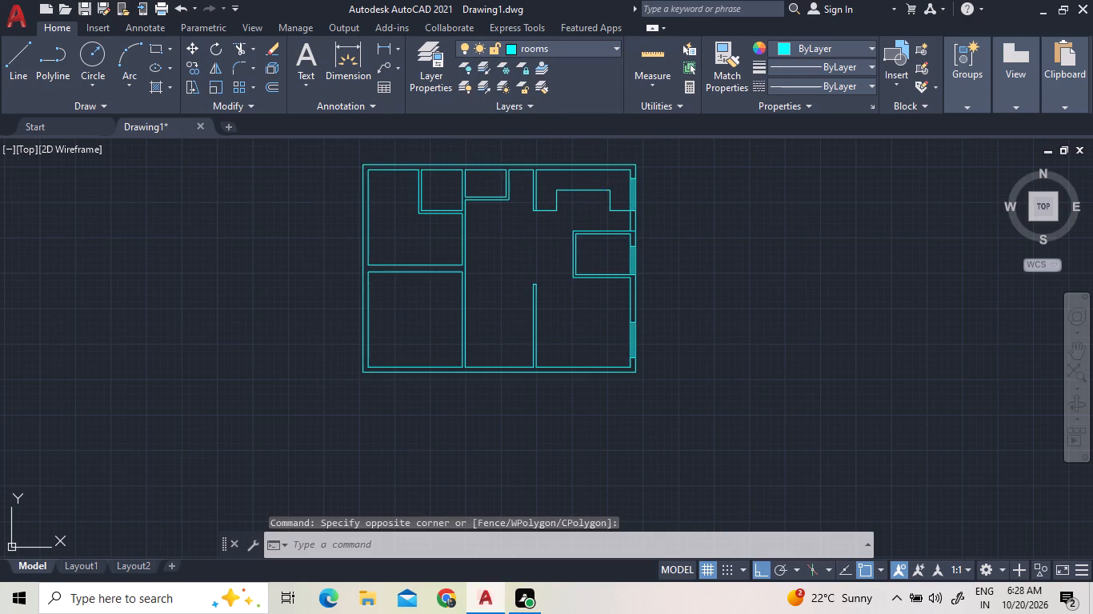
key(Escape)
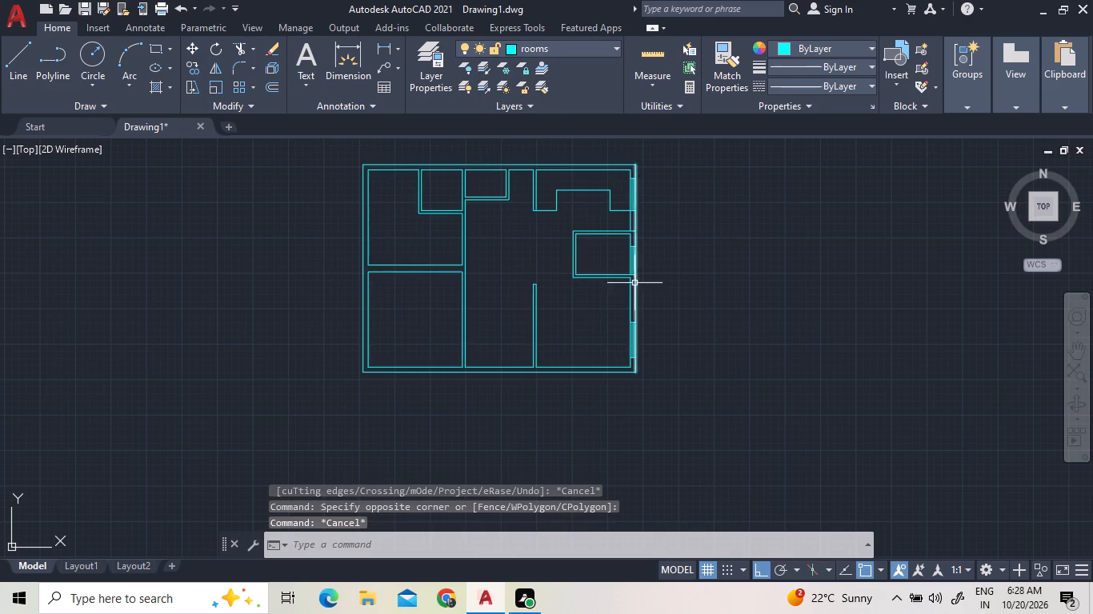
Draw a three-sided outline projecting 4' outside the right exterior wall, from the small room's inner bottom line down to the bottom wall's inner line.
scroll(634, 292, up, 2)
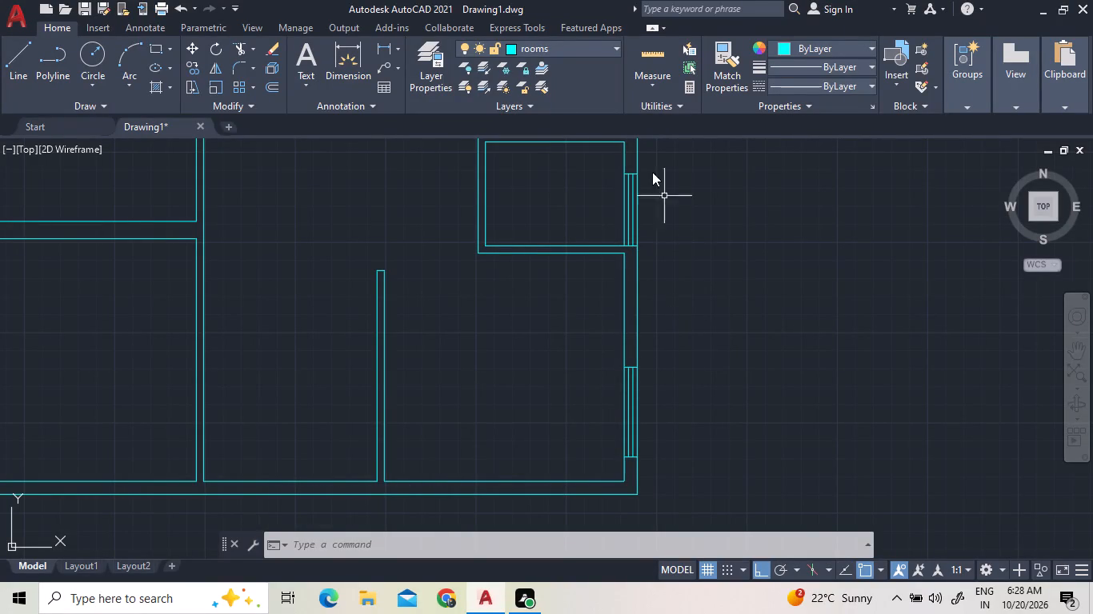
click(17, 65)
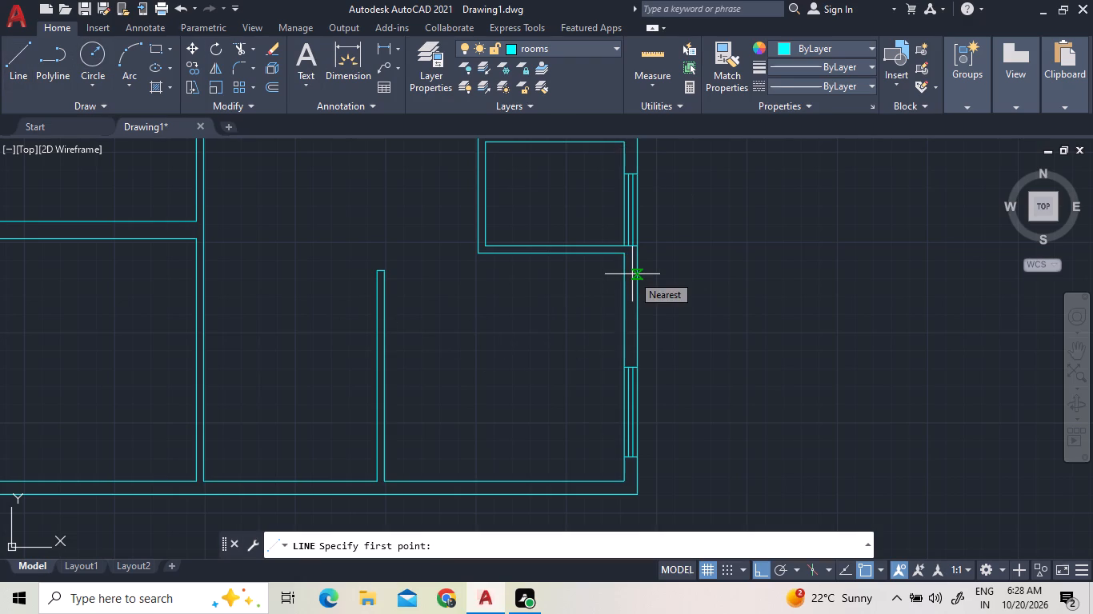
click(639, 245)
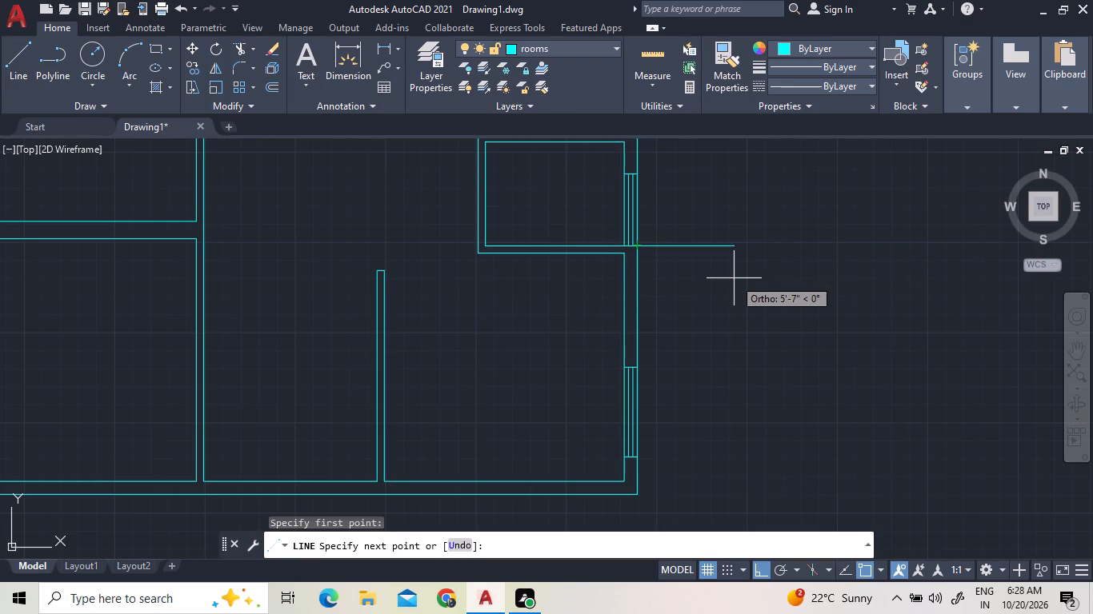
key(3)
key(BackSpace)
text(4')
key(Return)
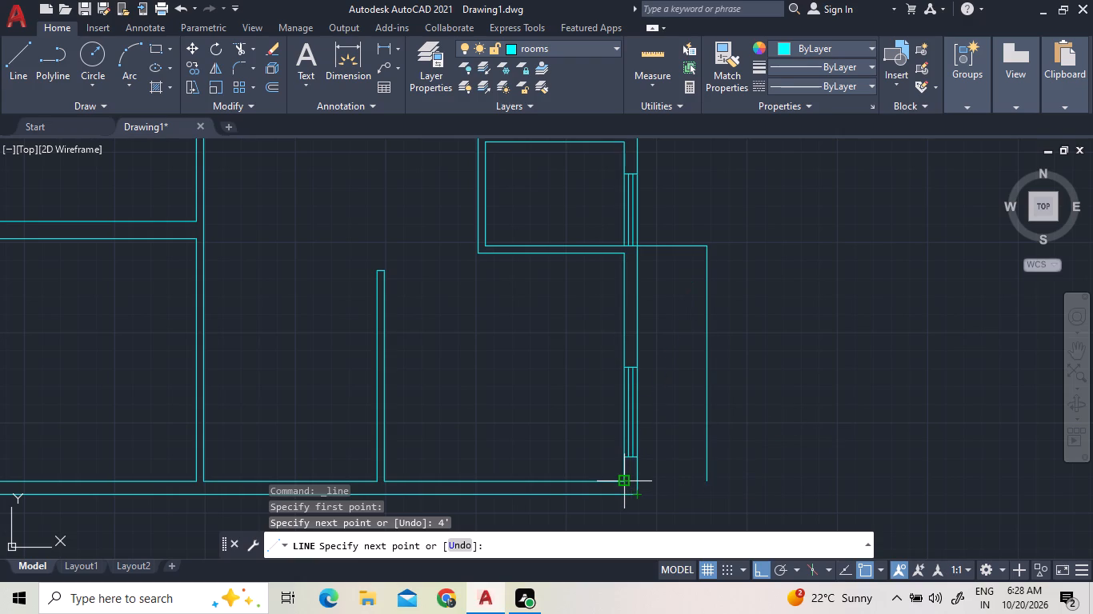
click(707, 480)
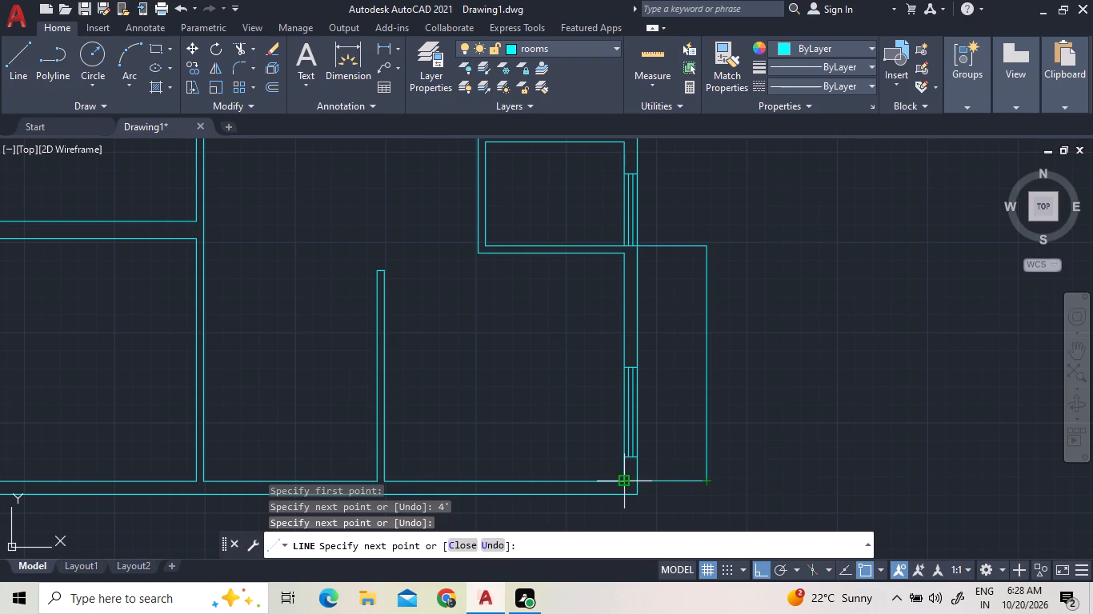
text(4')
key(Return)
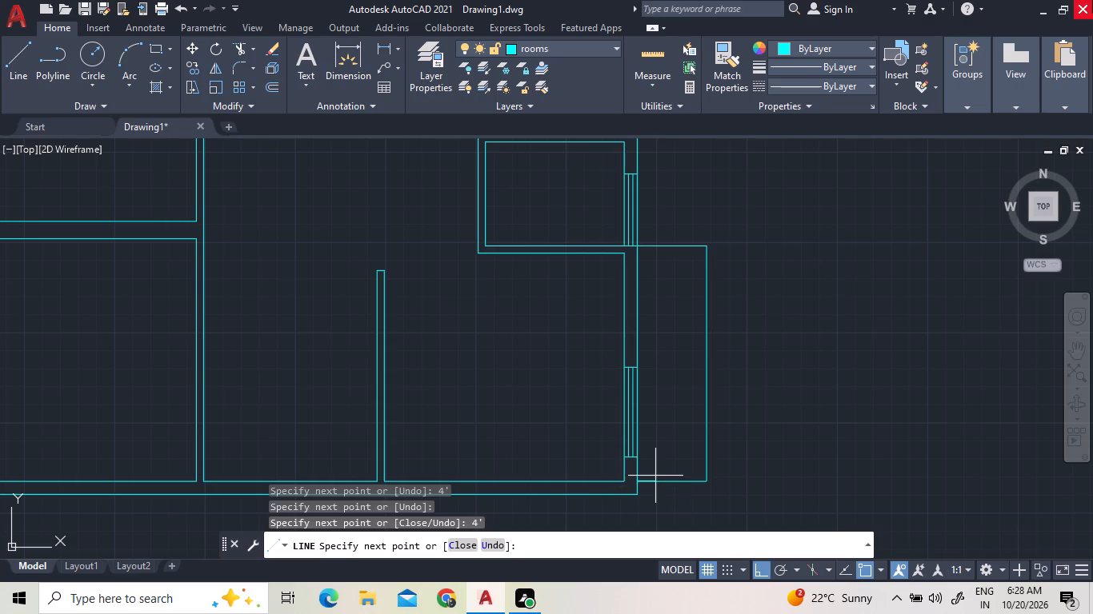
right_click(807, 283)
click(826, 290)
Draw a three-sided outline projecting 4' outside the right exterior wall, from the small room's outer top line up to the top wall's outer line.
scroll(783, 329, down, 2)
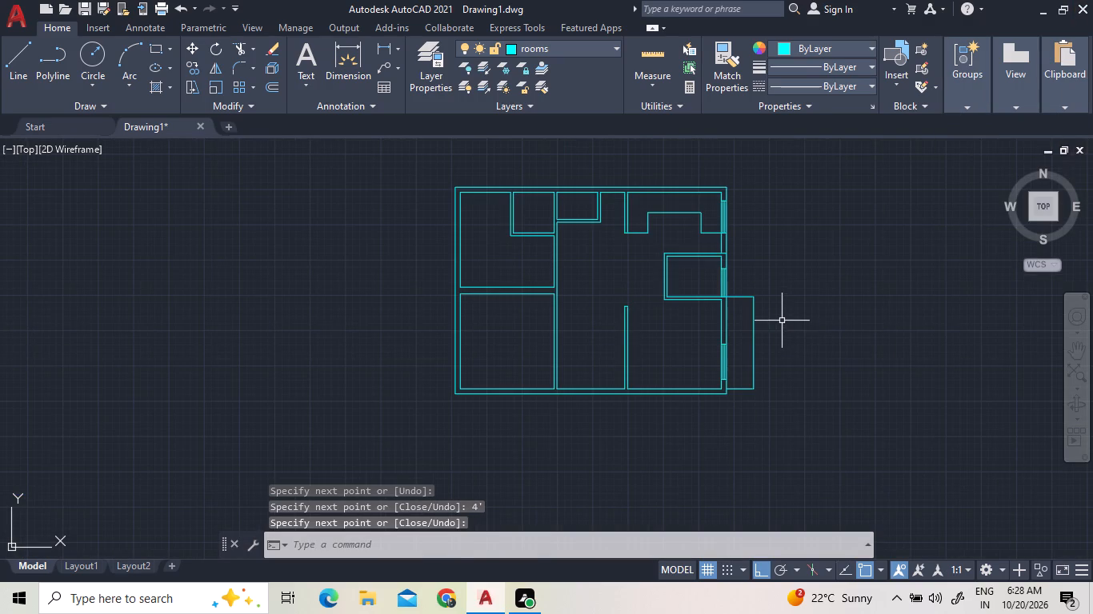
scroll(795, 172, up, 2)
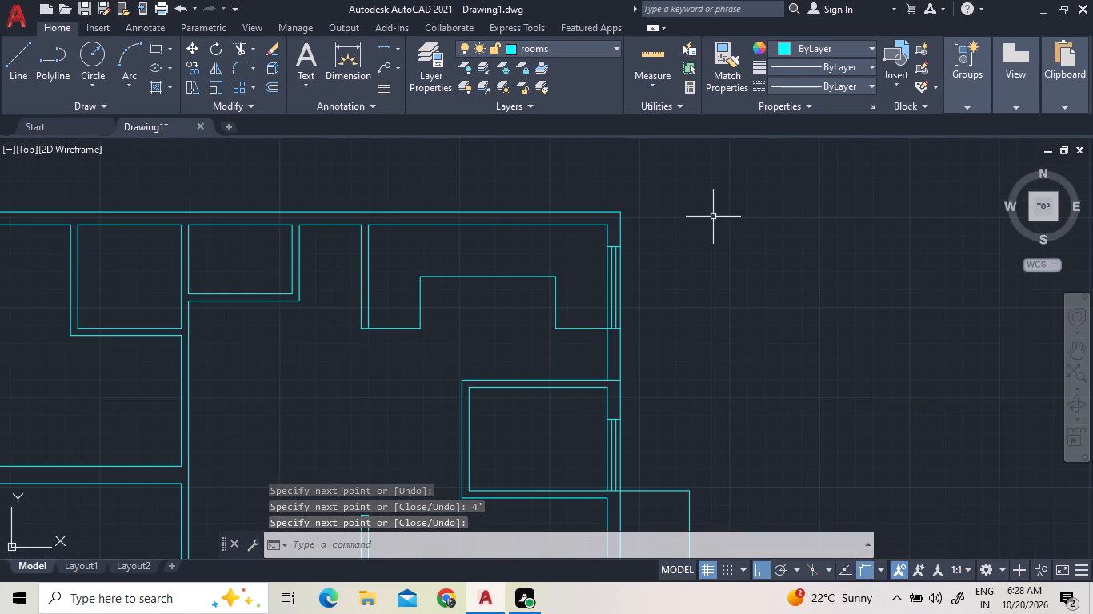
click(25, 75)
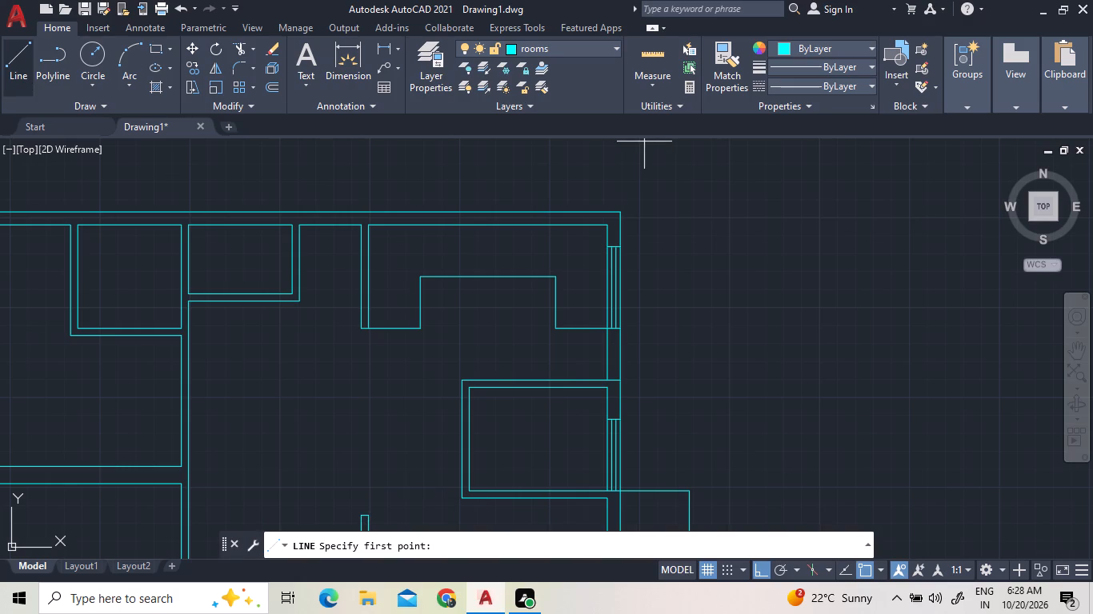
scroll(756, 417, up, 2)
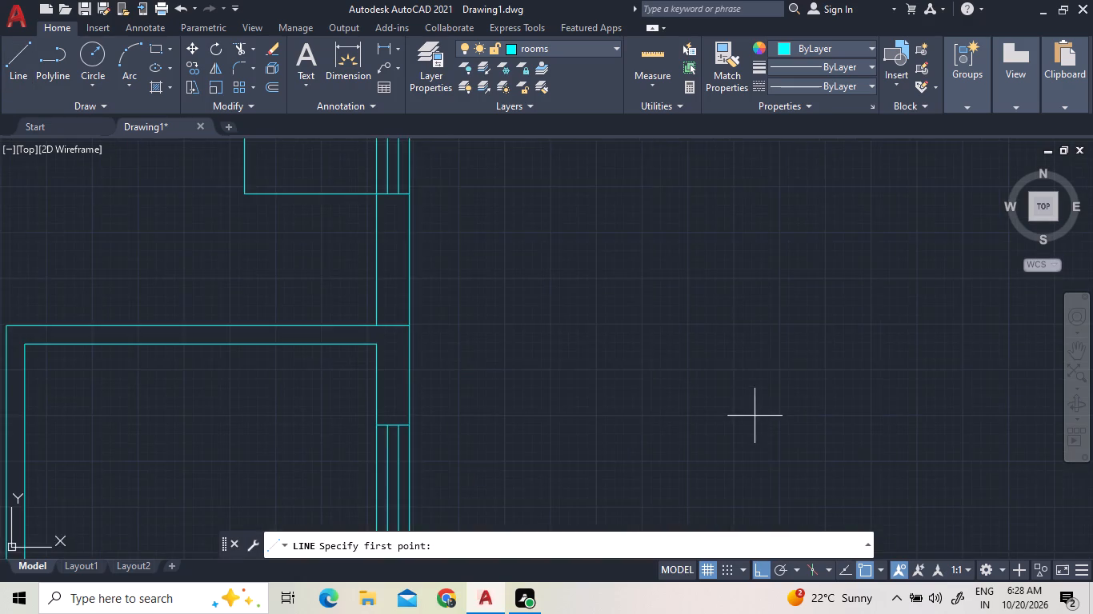
scroll(751, 414, down, 2)
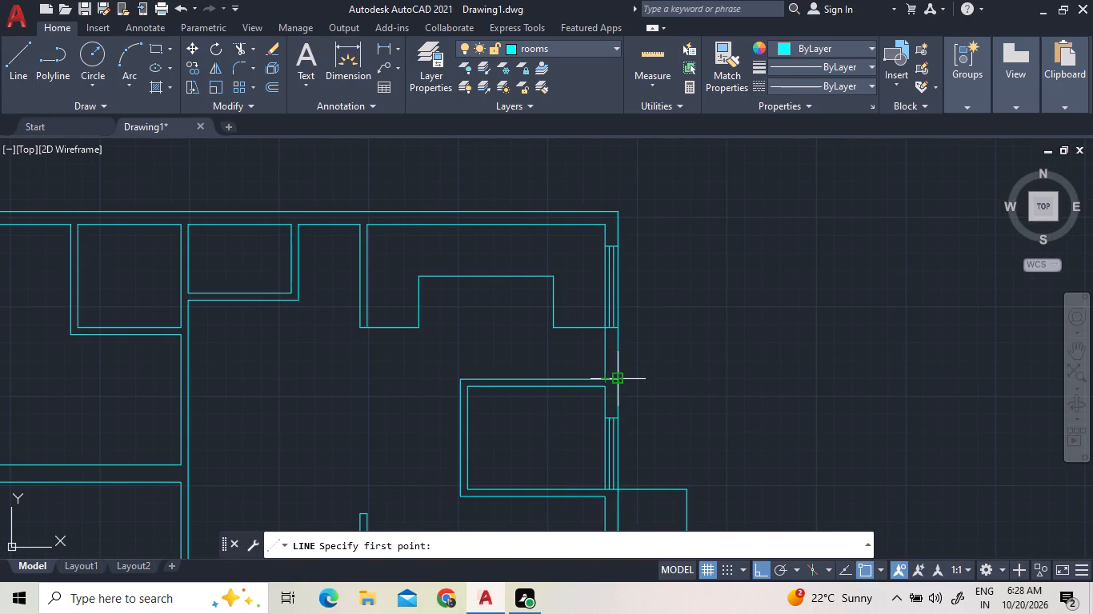
click(619, 380)
text(4')
key(Return)
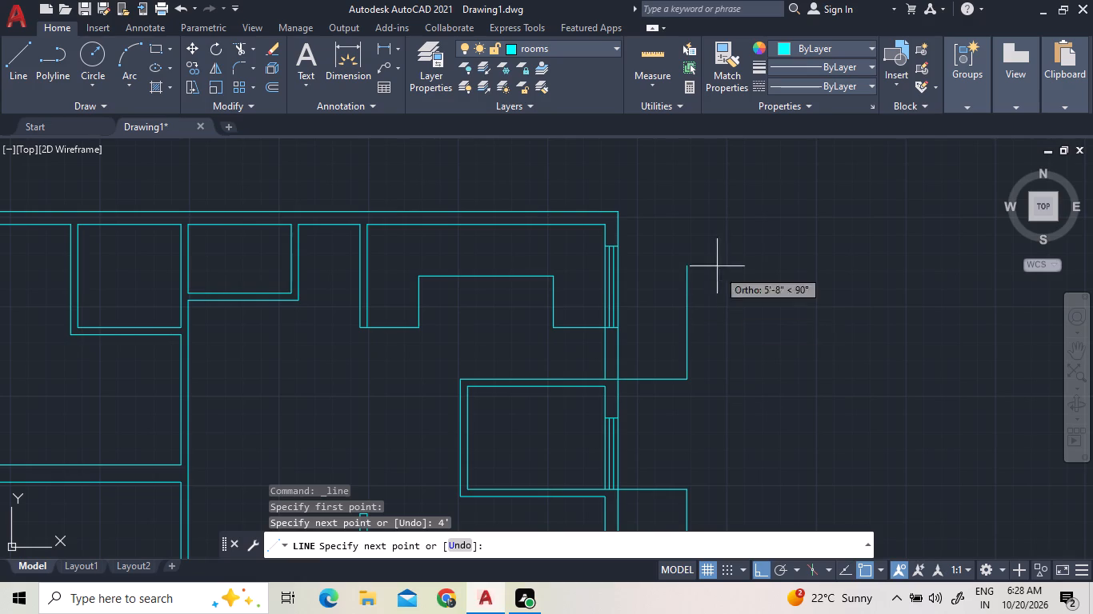
click(687, 212)
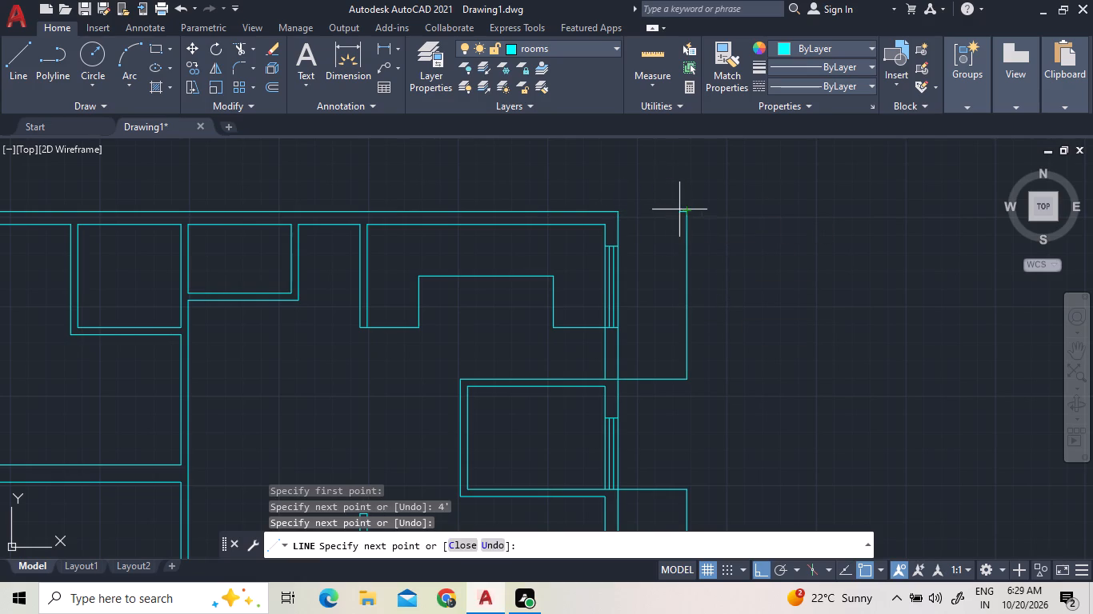
click(615, 212)
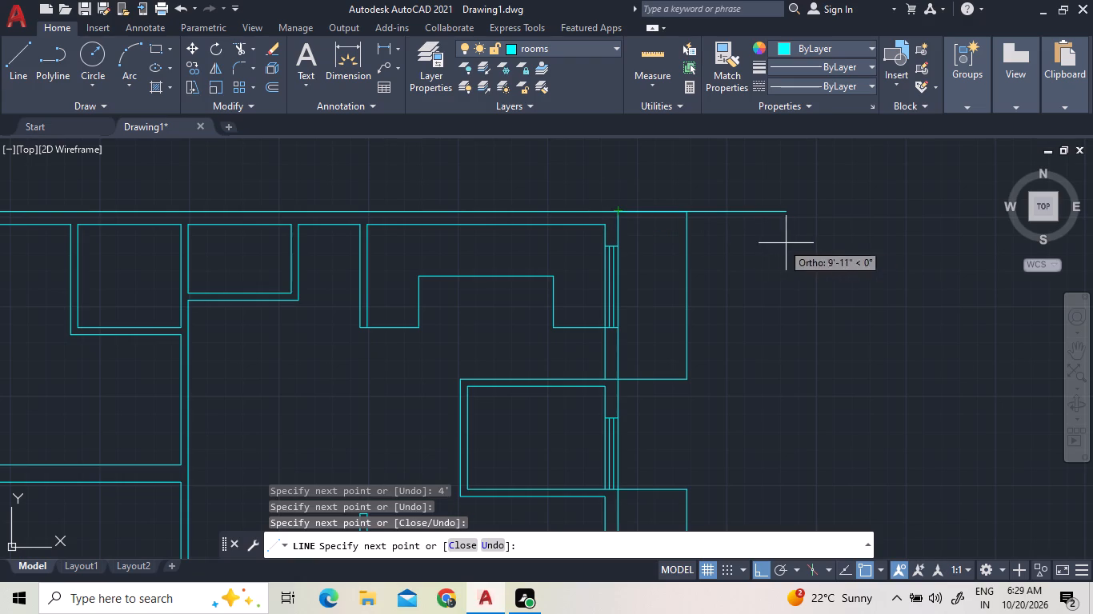
right_click(745, 237)
click(769, 243)
scroll(747, 262, down, 1)
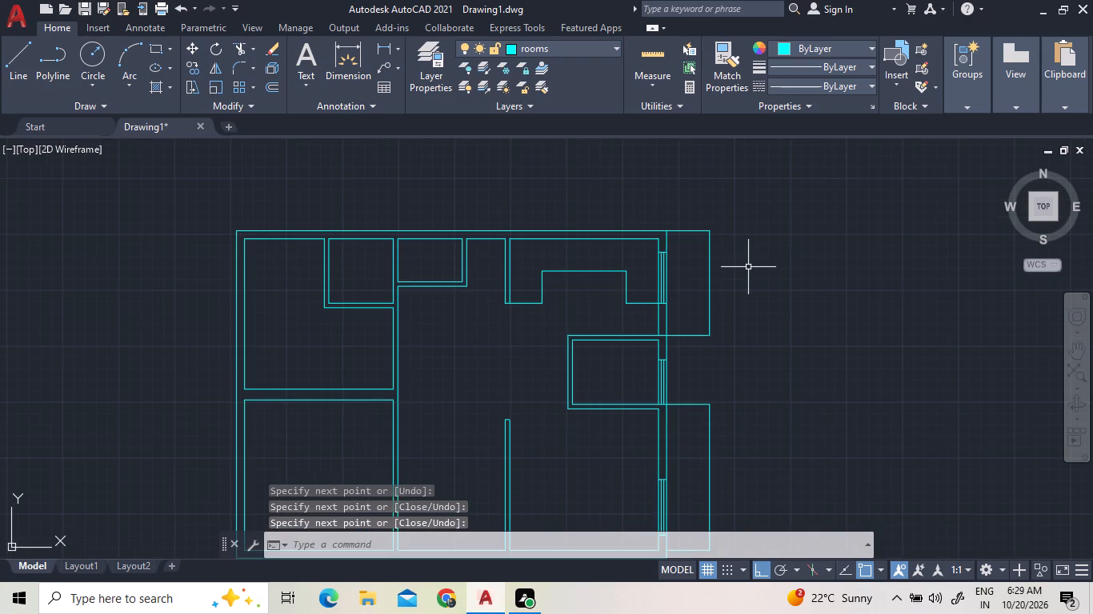
Create a new layer named doors and set its color to red, index 10.
scroll(444, 160, down, 2)
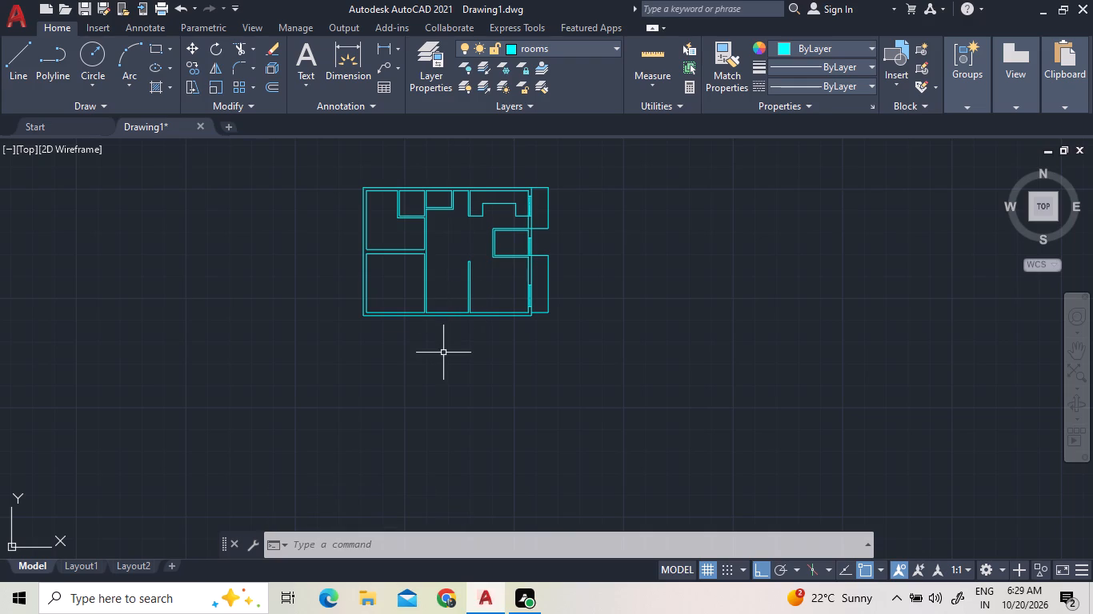
scroll(545, 286, up, 2)
scroll(498, 197, up, 2)
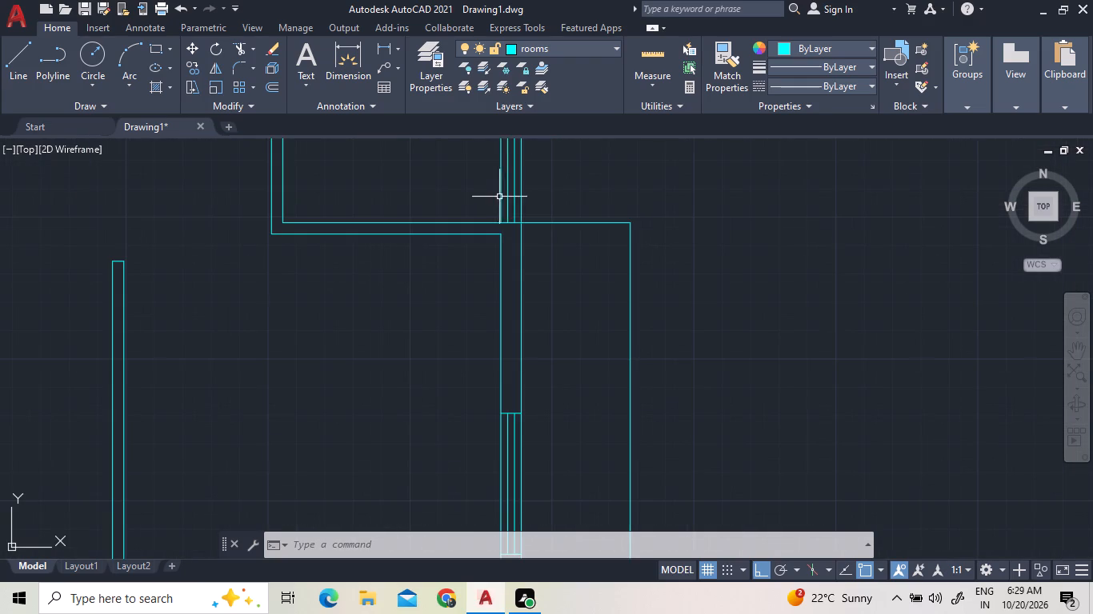
click(611, 43)
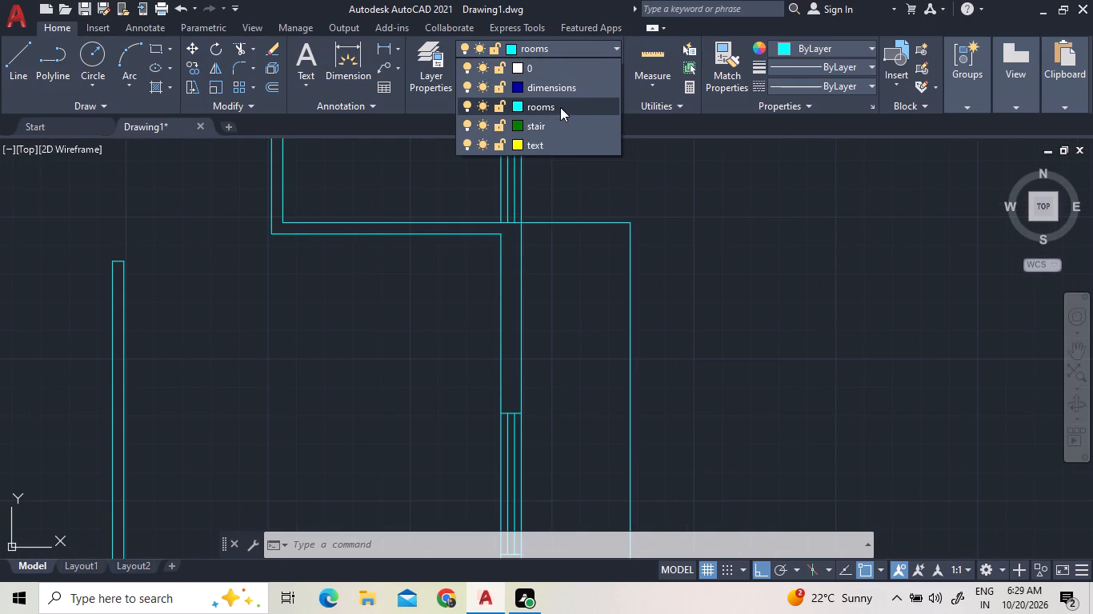
click(536, 106)
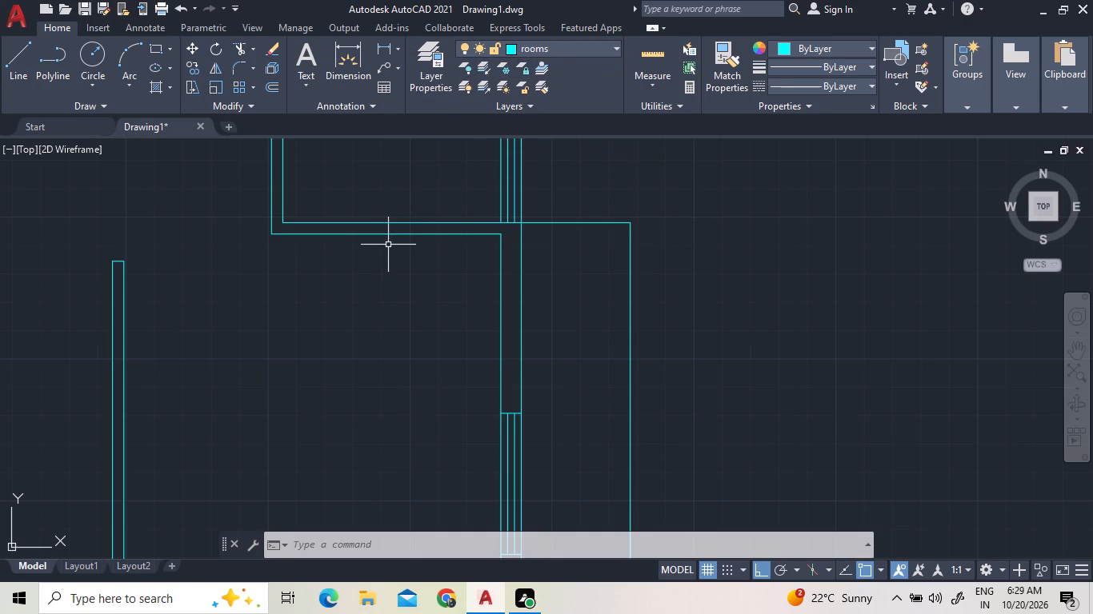
key(l)
key(s)
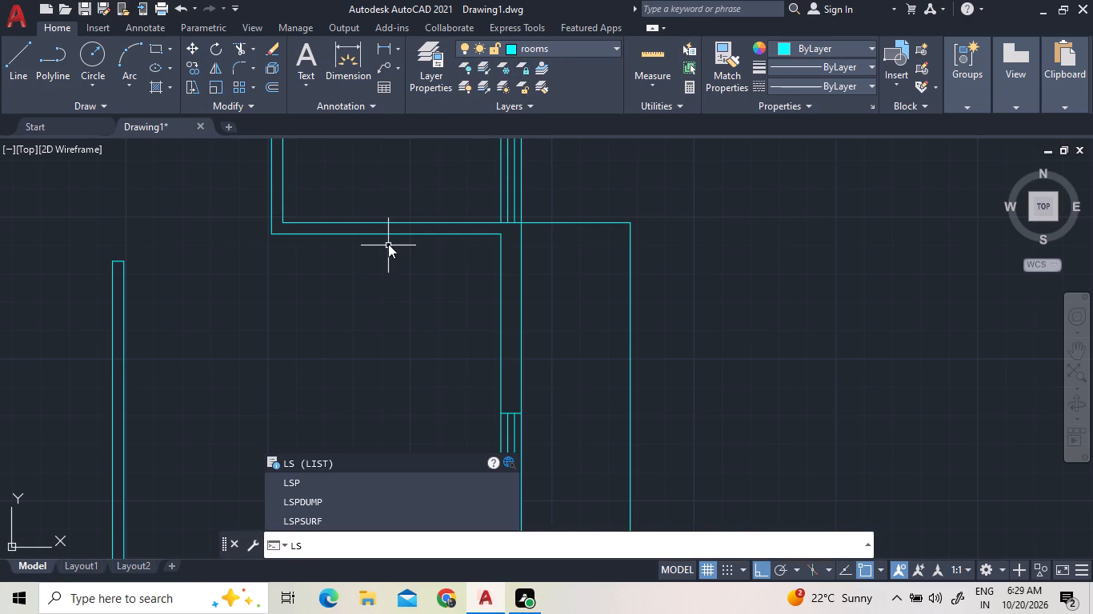
key(BackSpace)
key(a)
key(Return)
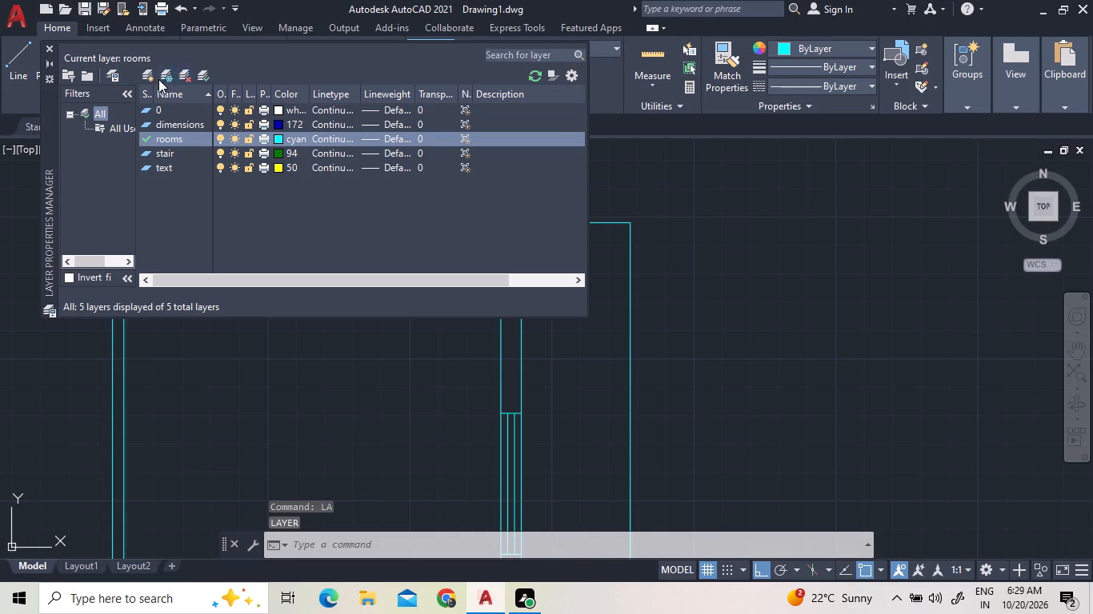
click(151, 76)
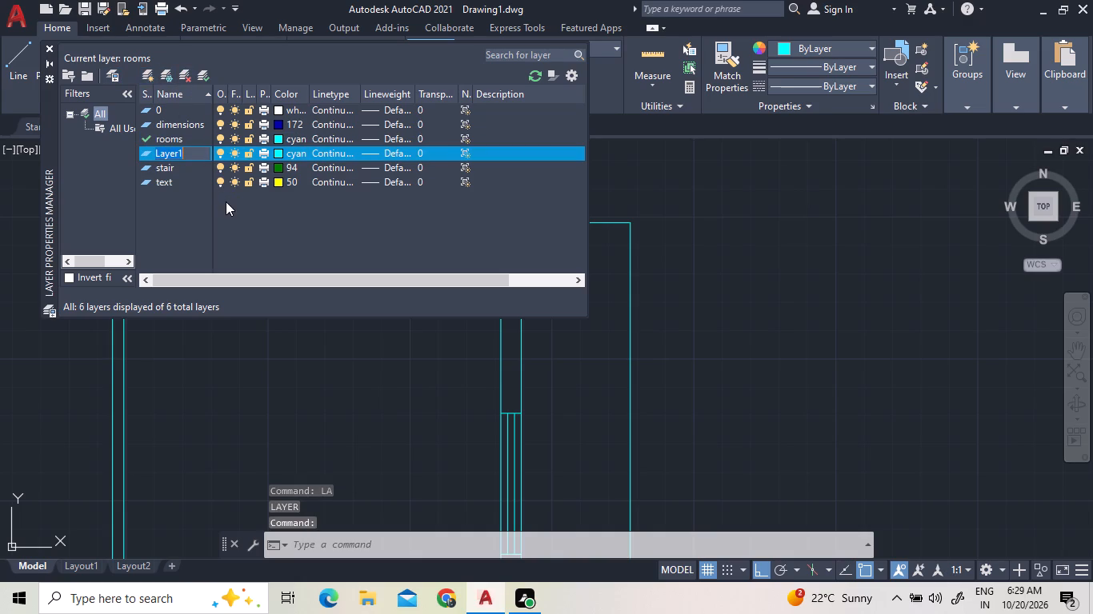
text(doors)
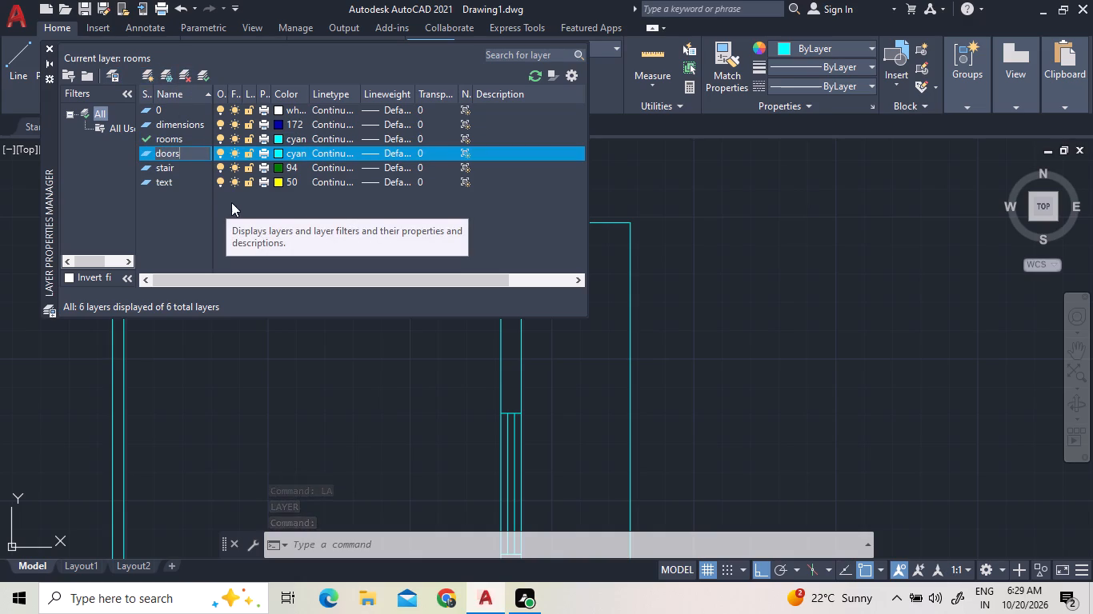
click(646, 201)
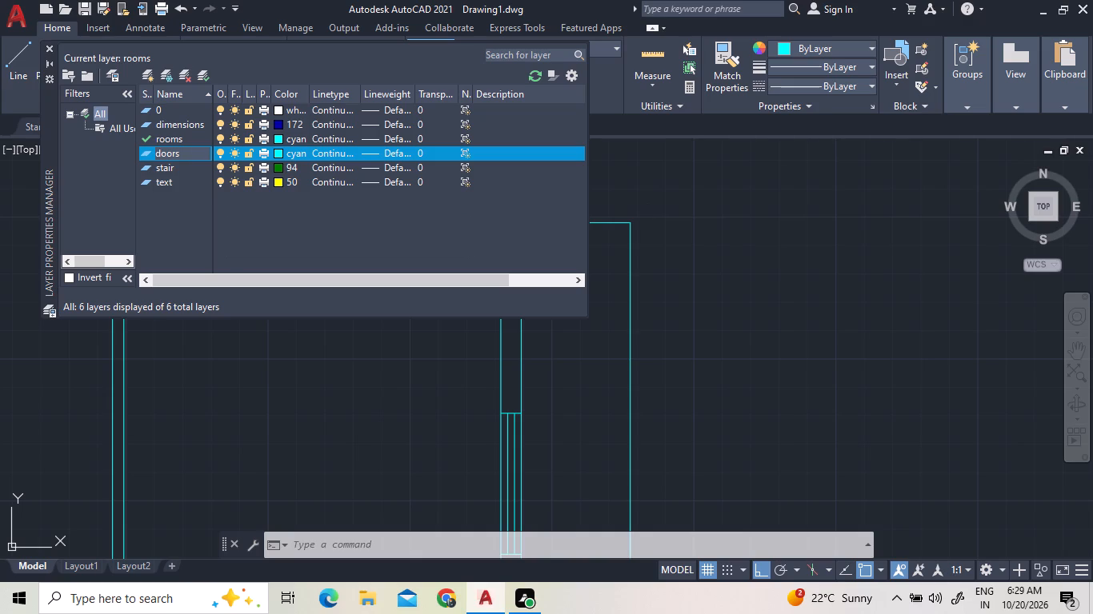
click(305, 150)
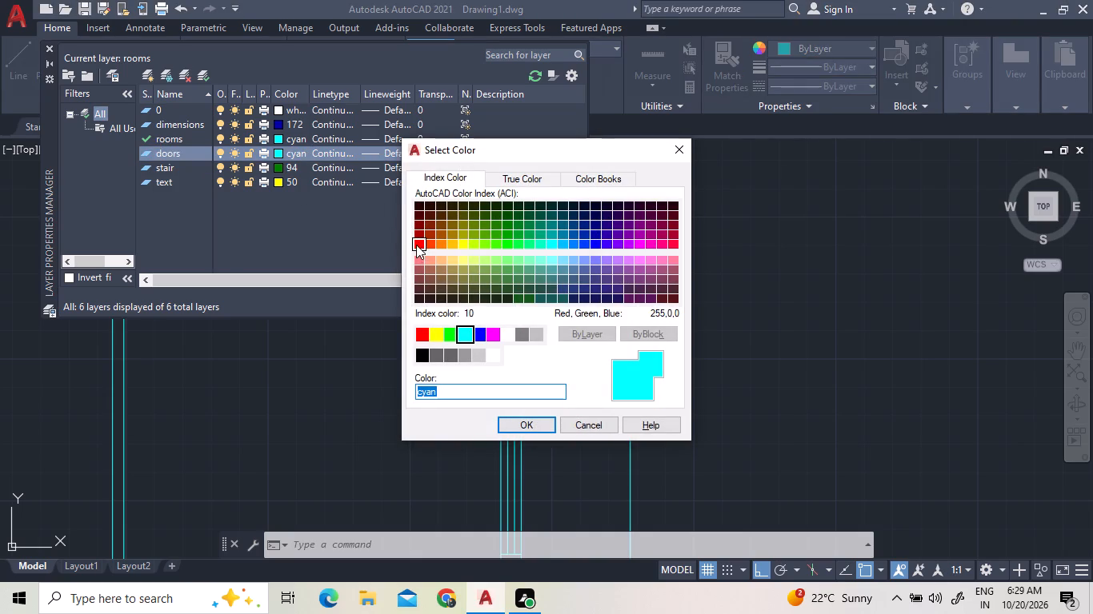
click(416, 245)
click(534, 422)
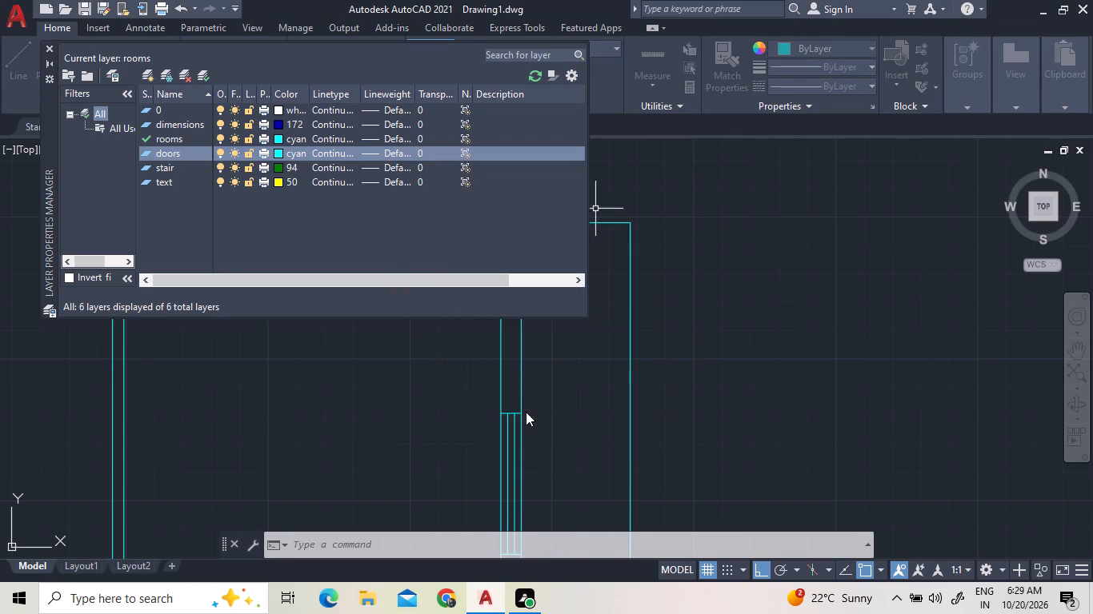
click(55, 44)
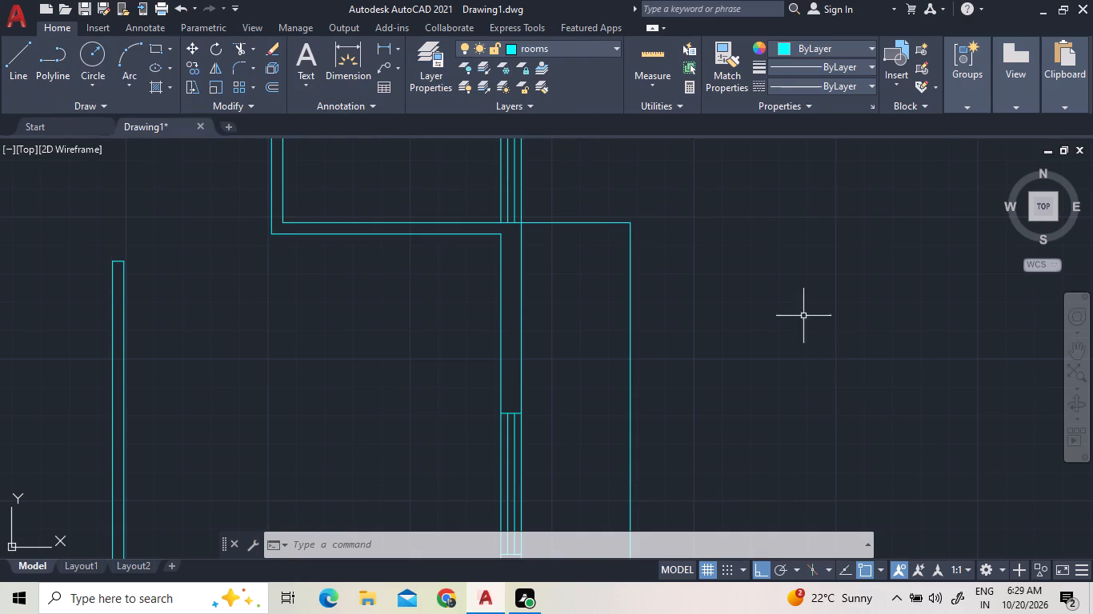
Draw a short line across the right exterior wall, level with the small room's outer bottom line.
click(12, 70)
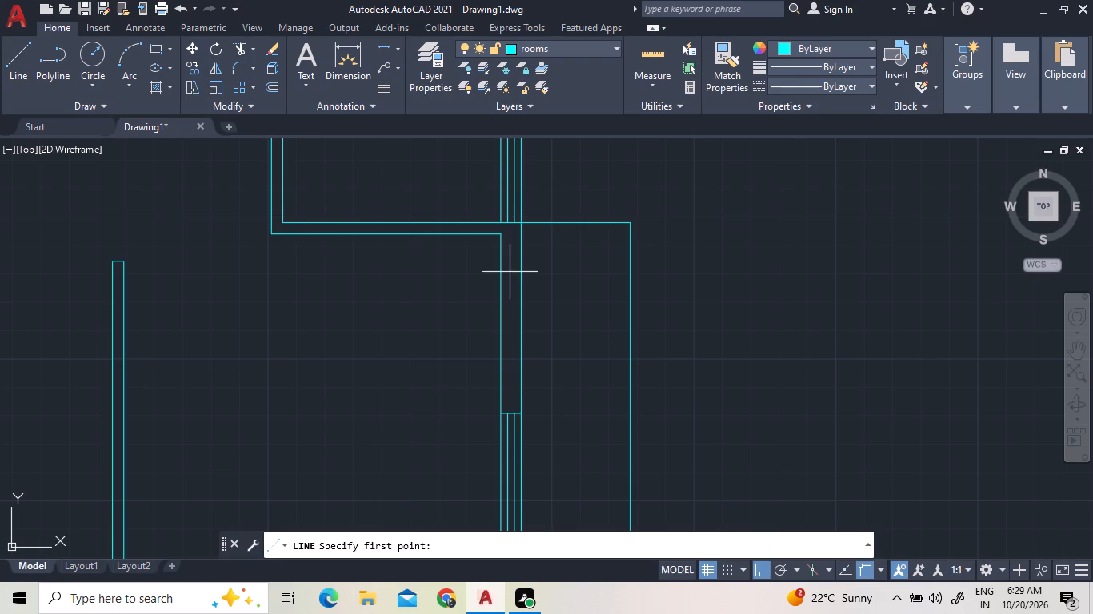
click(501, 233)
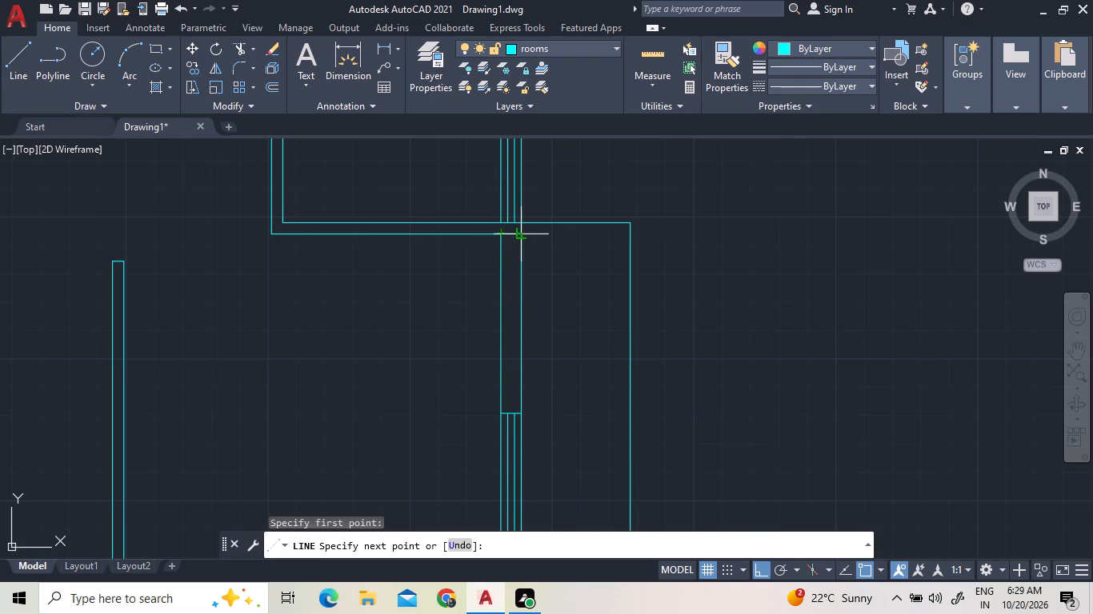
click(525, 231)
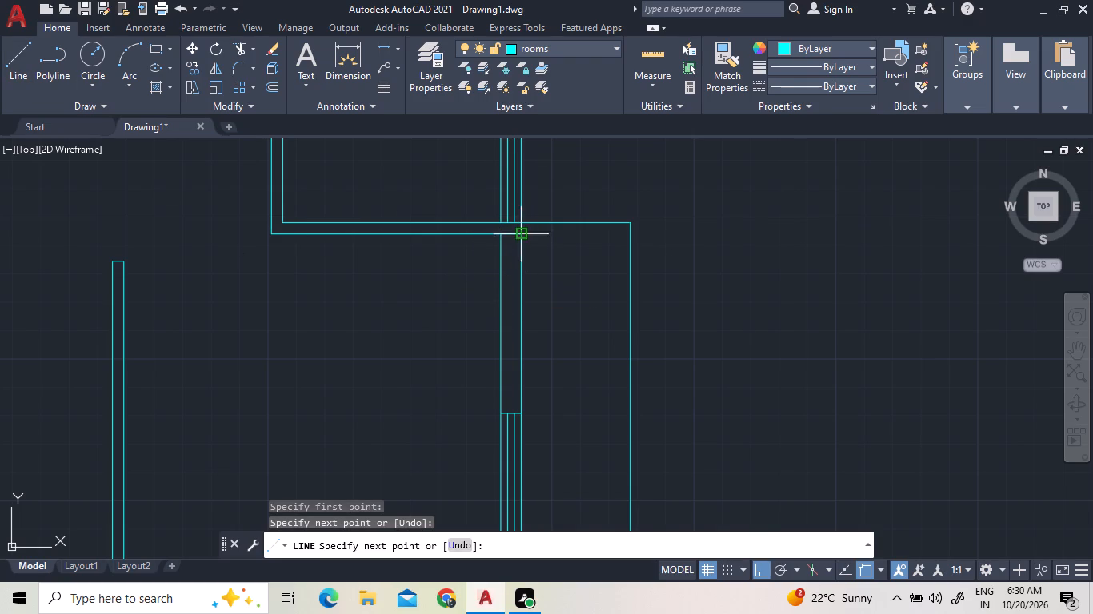
Make doors the current layer.
click(571, 53)
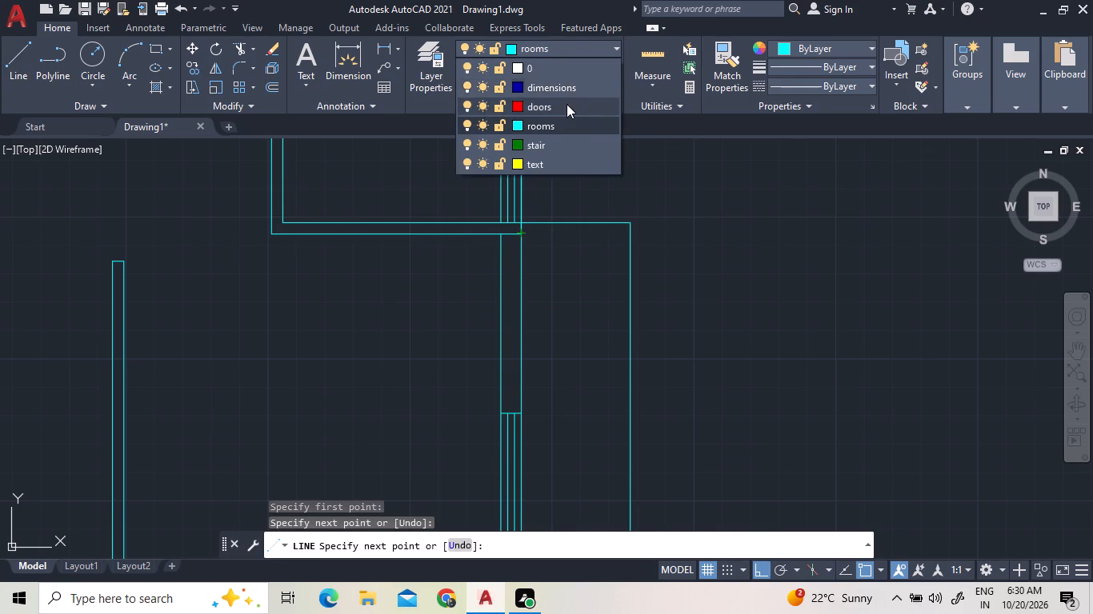
click(567, 104)
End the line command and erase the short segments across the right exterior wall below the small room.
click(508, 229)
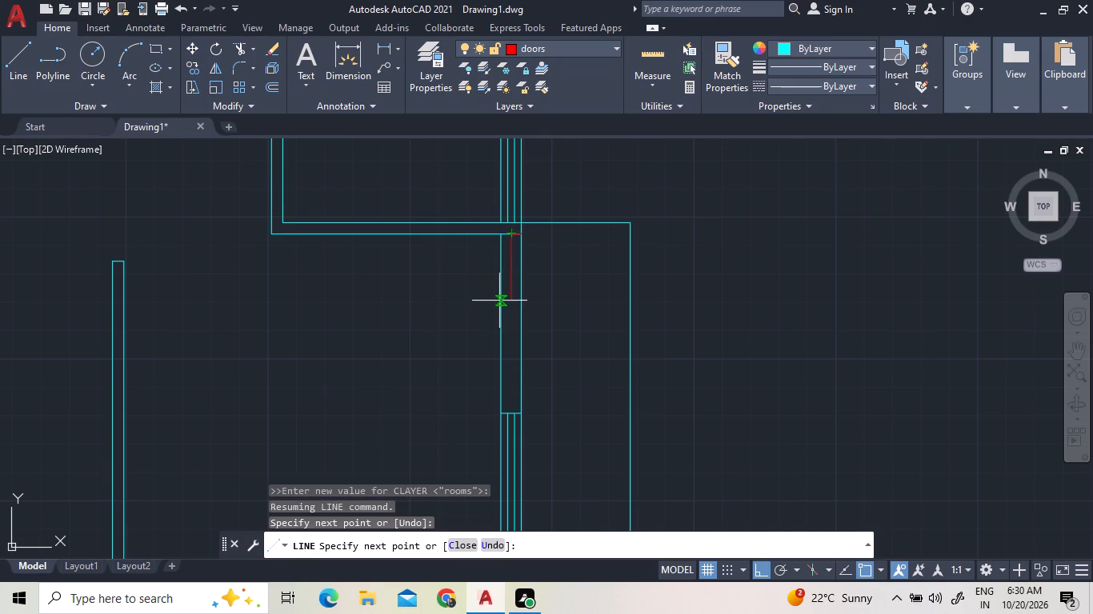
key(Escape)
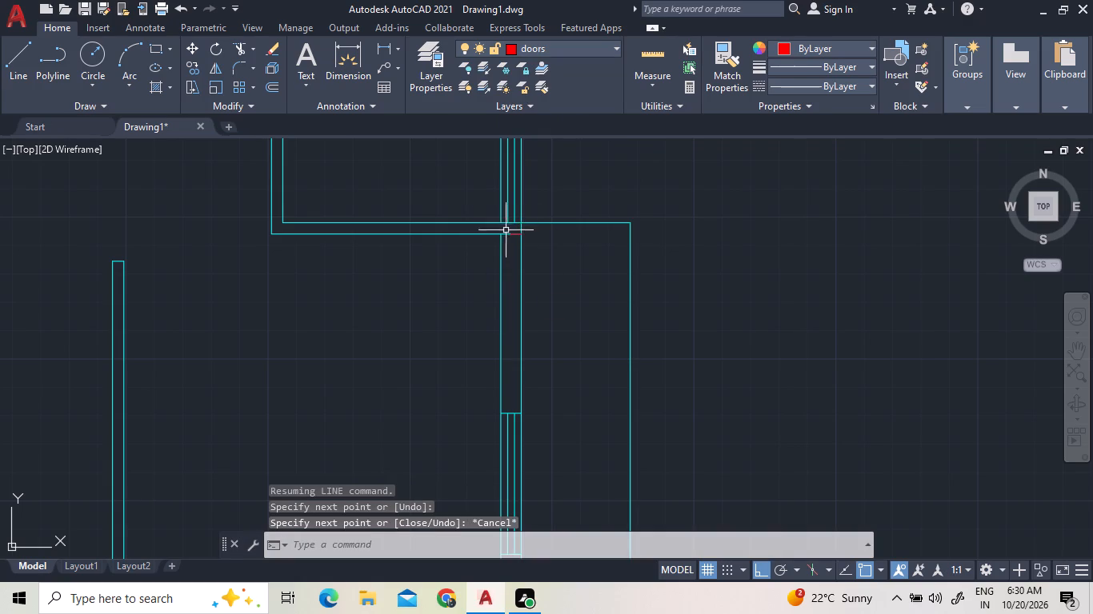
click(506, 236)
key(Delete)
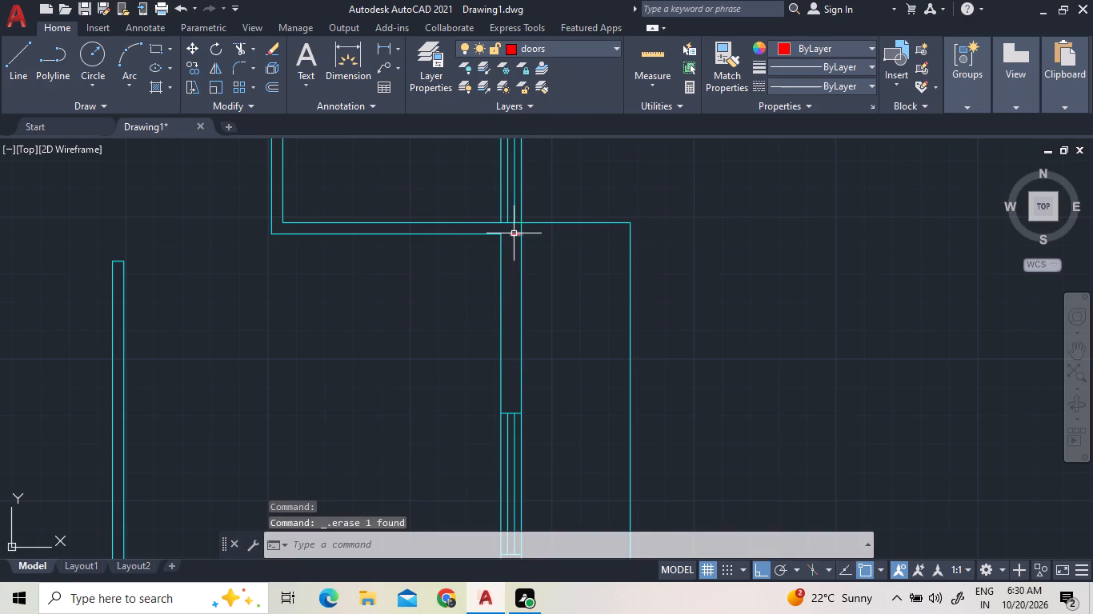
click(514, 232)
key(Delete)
Draw a short line on the doors layer across the right exterior wall, level with the small room's outer bottom line.
click(34, 78)
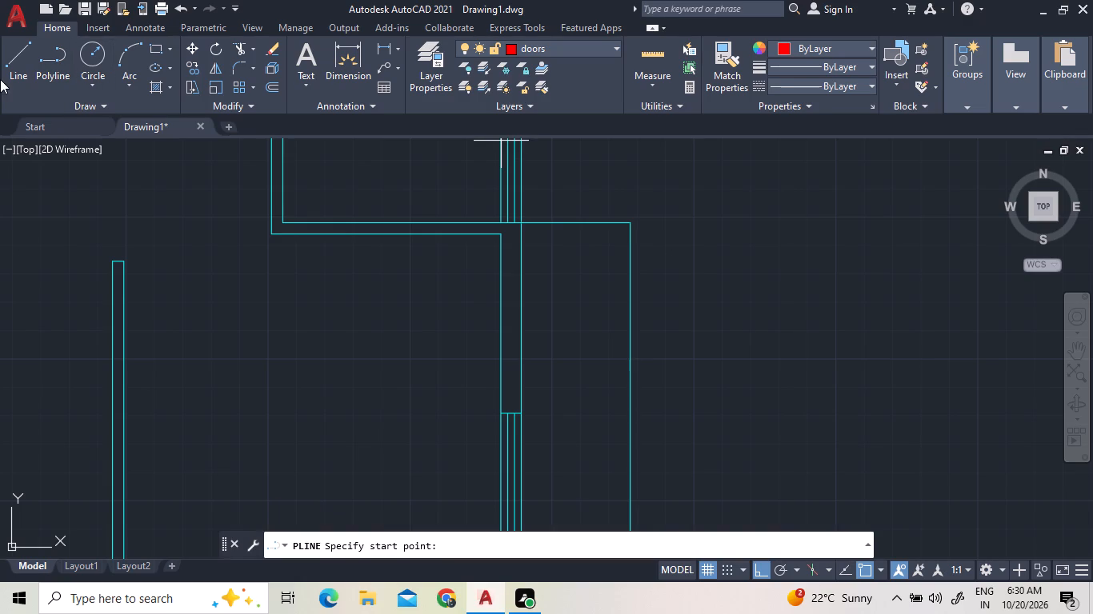
click(12, 74)
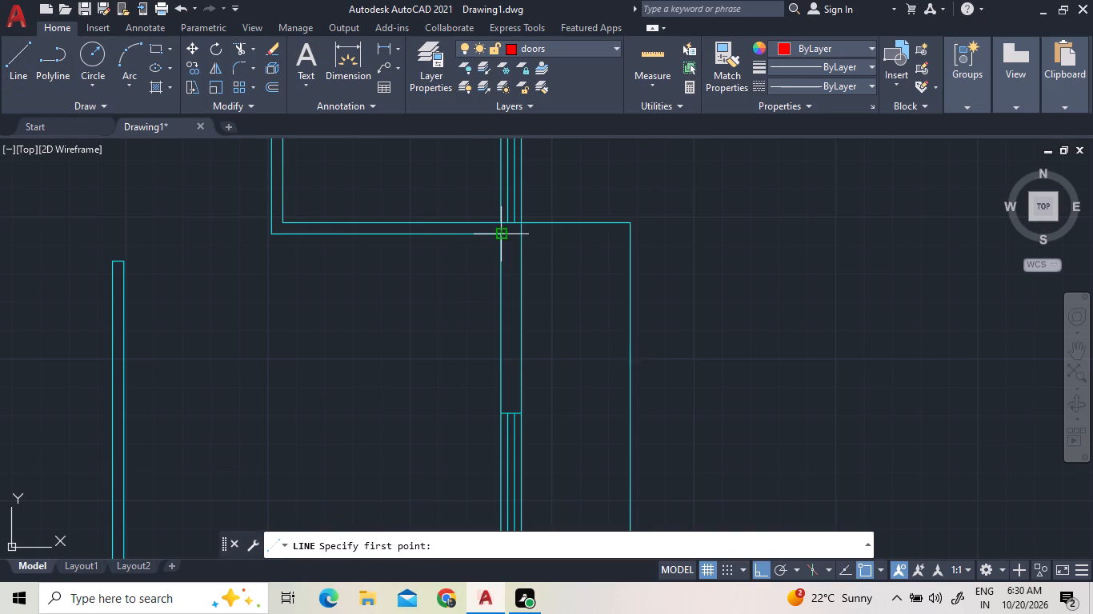
click(498, 236)
click(518, 237)
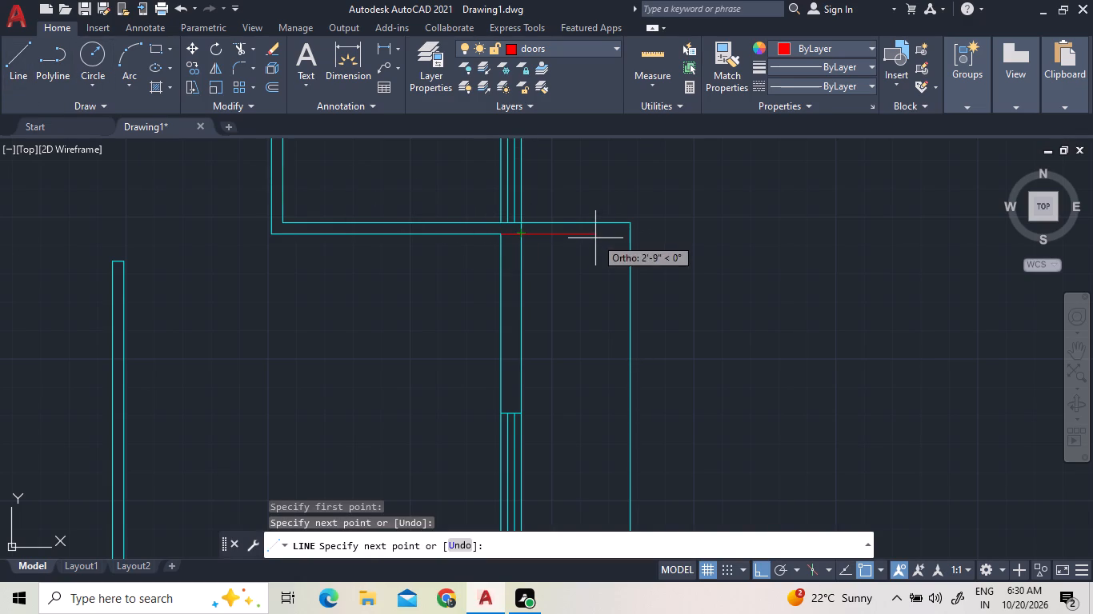
right_click(594, 242)
click(603, 249)
Trim away the line segment crossing the right exterior wall, level with the small room's outer top line.
scroll(442, 350, down, 2)
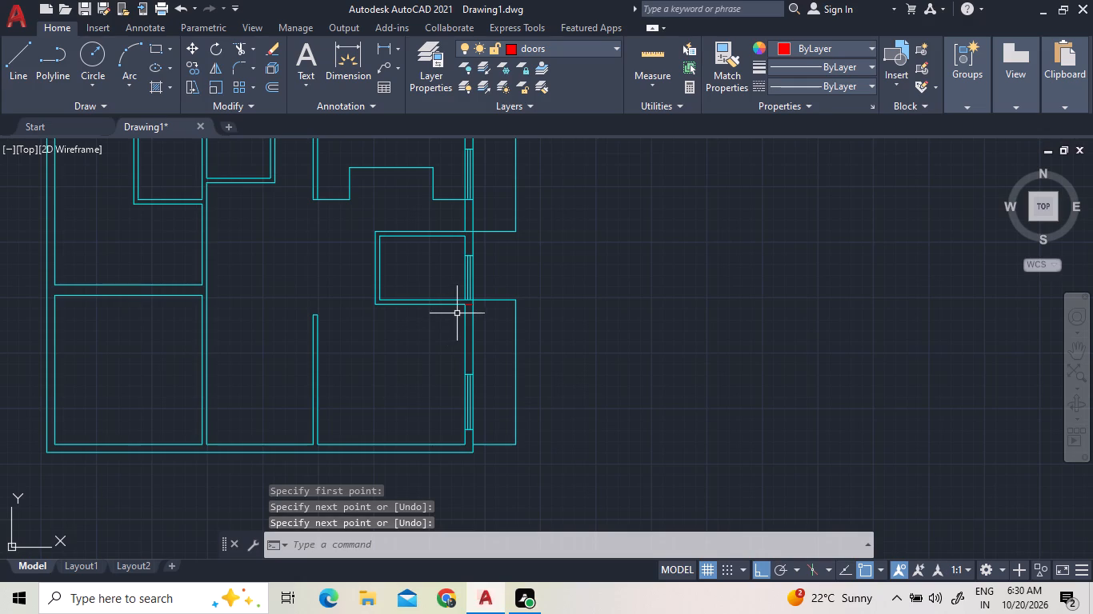
scroll(472, 207, up, 2)
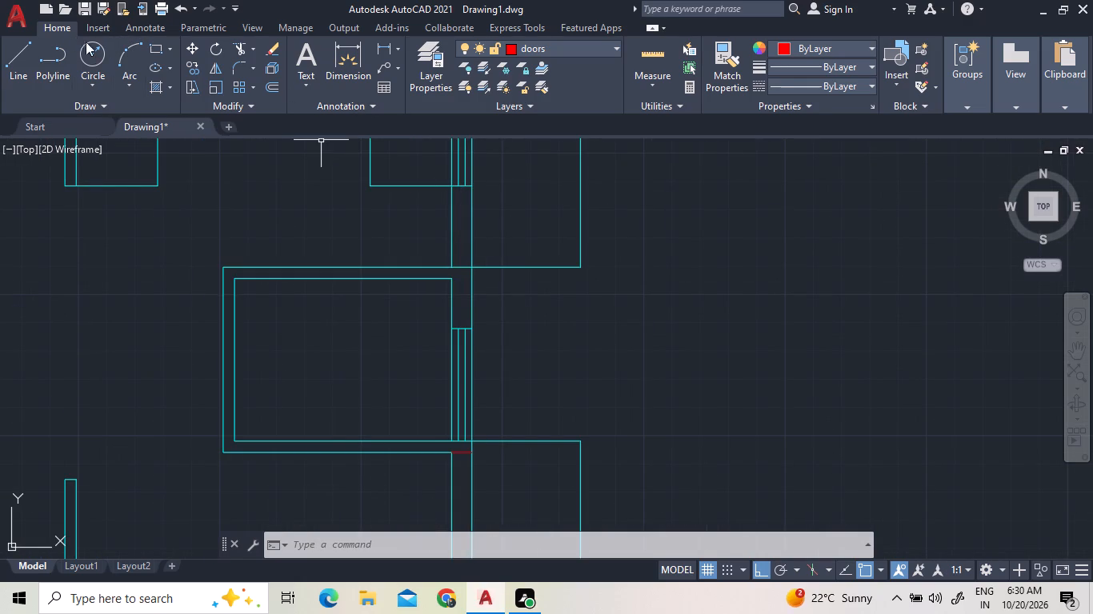
click(234, 45)
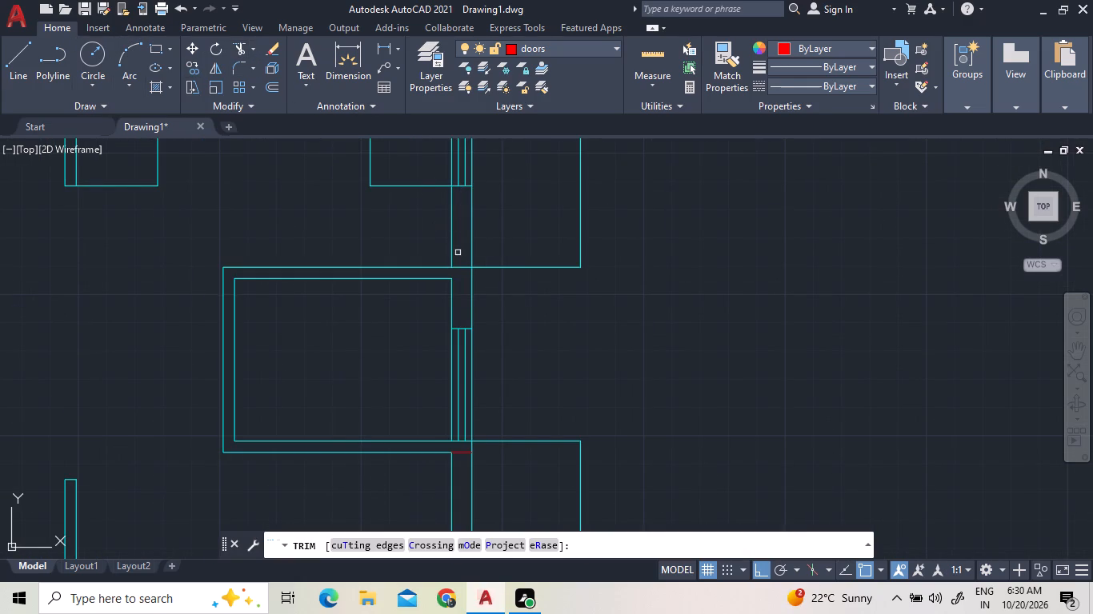
click(461, 266)
scroll(506, 244, down, 2)
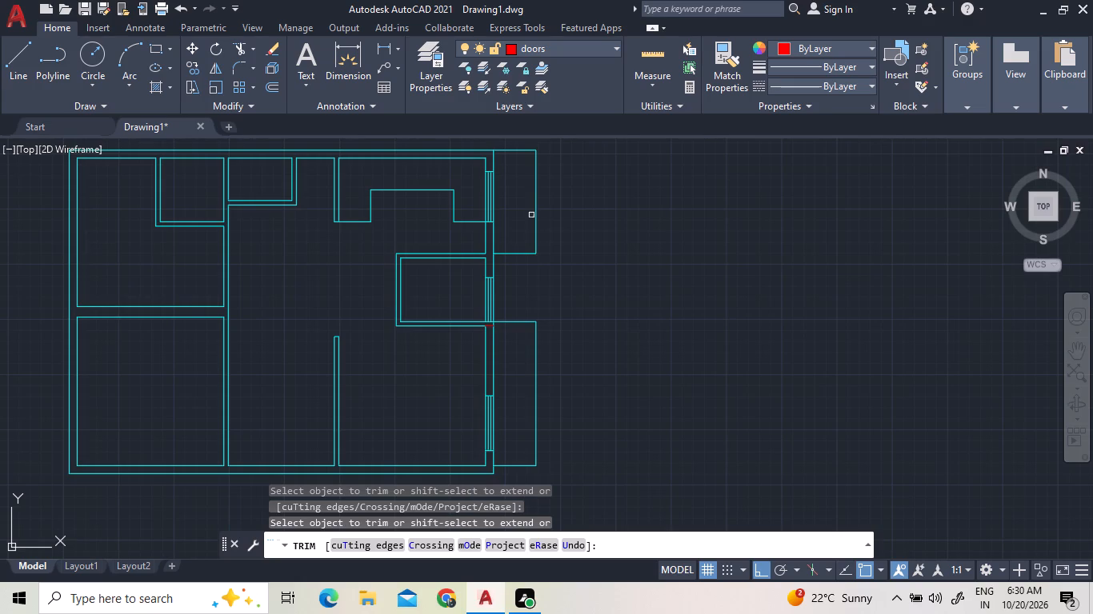
right_click(632, 221)
click(659, 237)
Draw a short line on the doors layer across the right exterior wall, level with the small room's outer top line.
scroll(511, 195, up, 2)
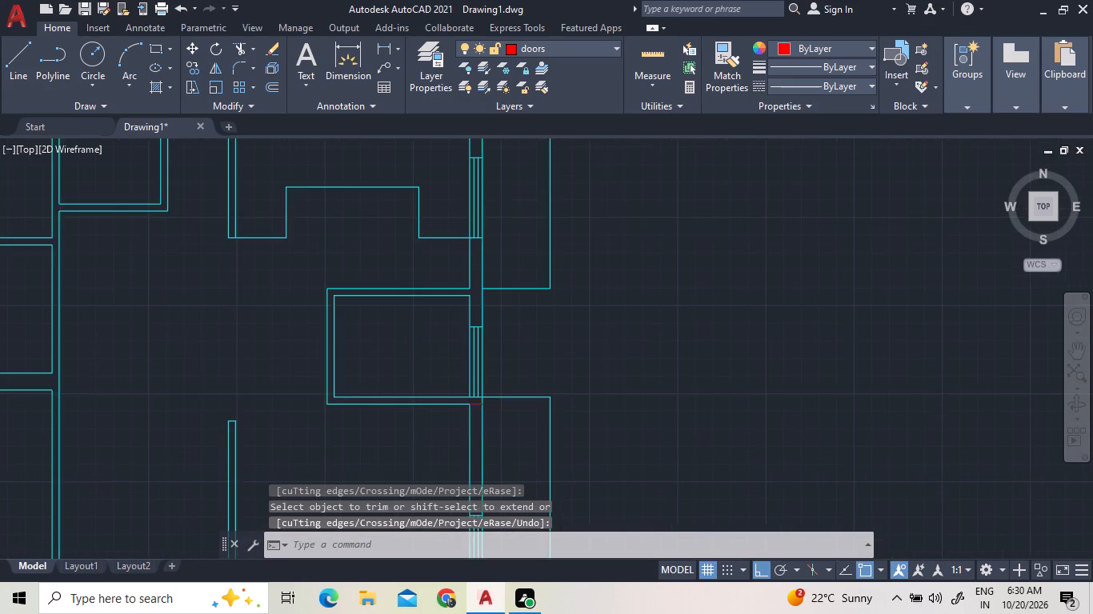
click(17, 70)
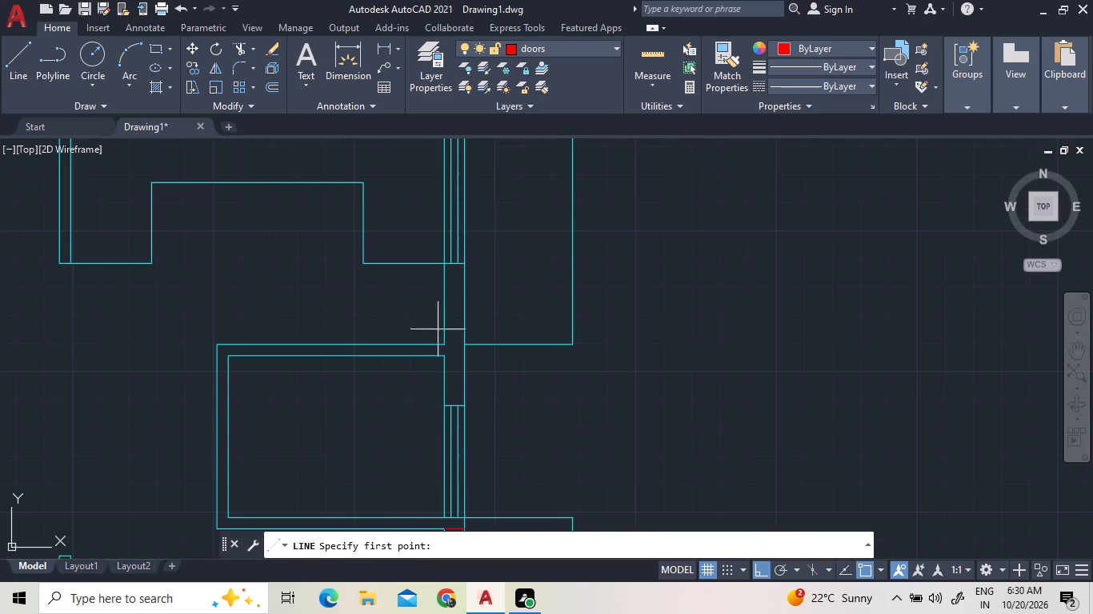
scroll(438, 340, up, 2)
click(454, 346)
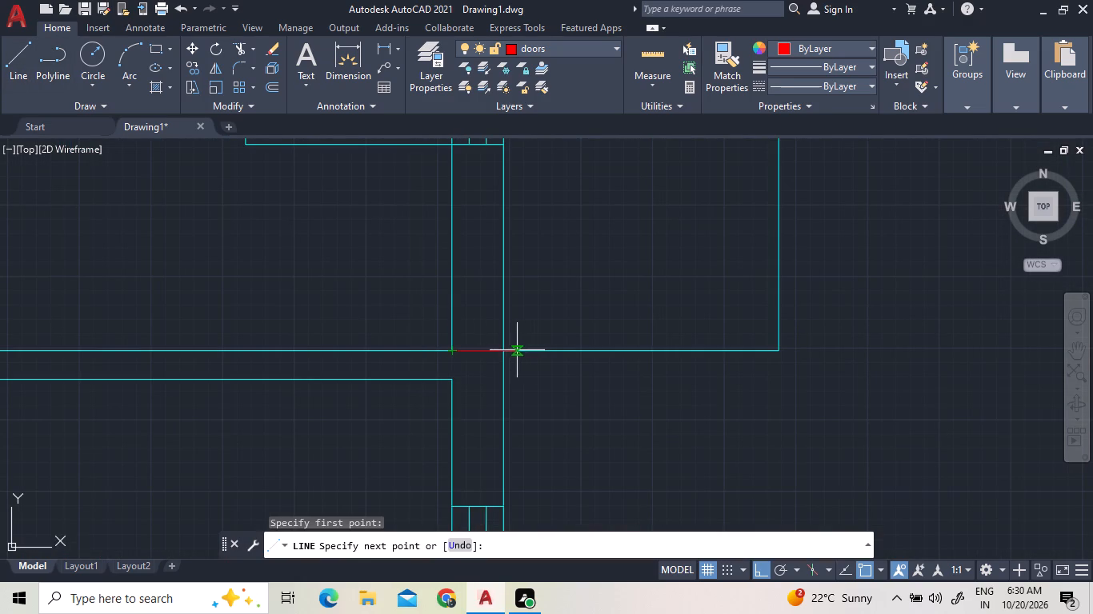
click(500, 354)
right_click(557, 319)
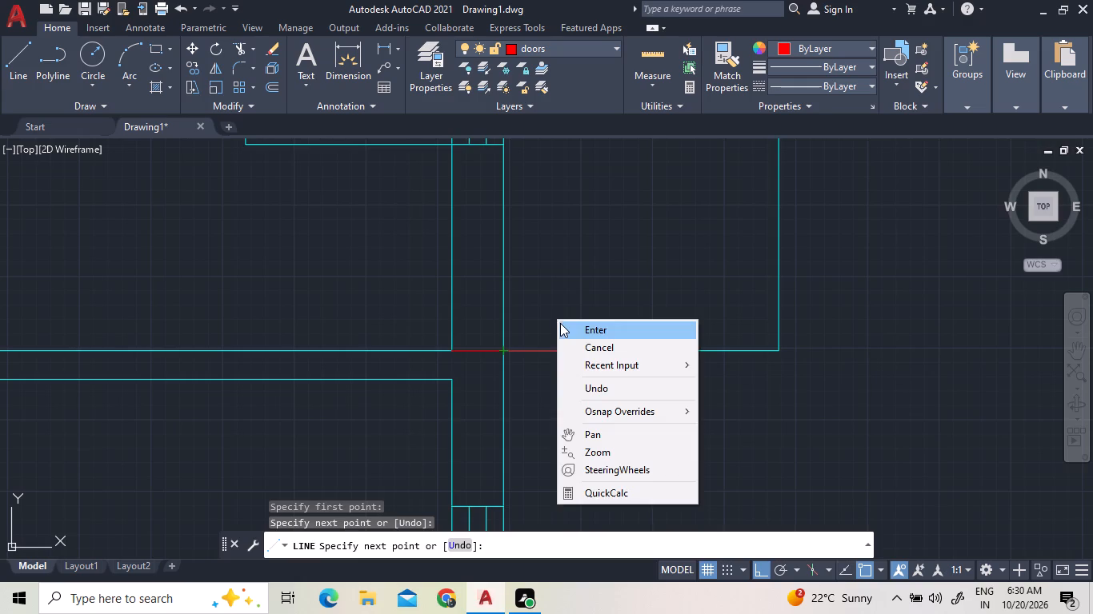
click(560, 323)
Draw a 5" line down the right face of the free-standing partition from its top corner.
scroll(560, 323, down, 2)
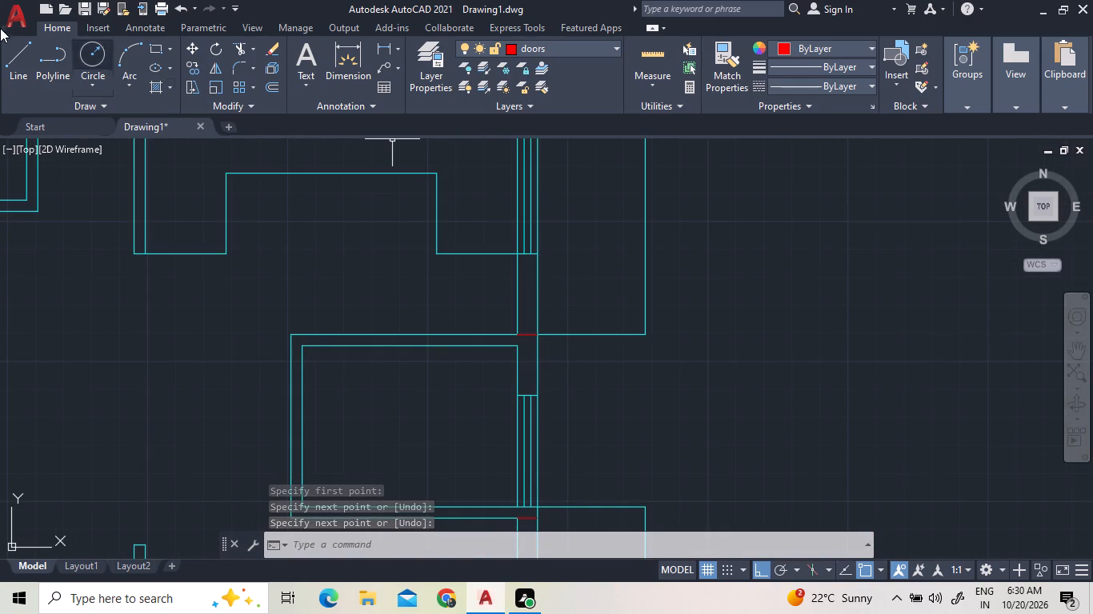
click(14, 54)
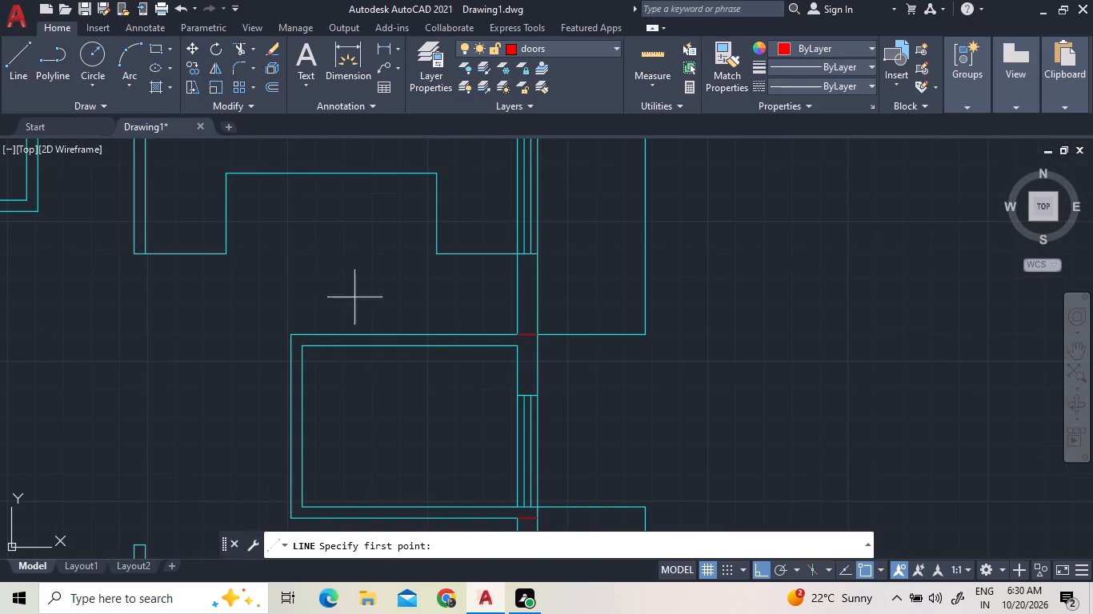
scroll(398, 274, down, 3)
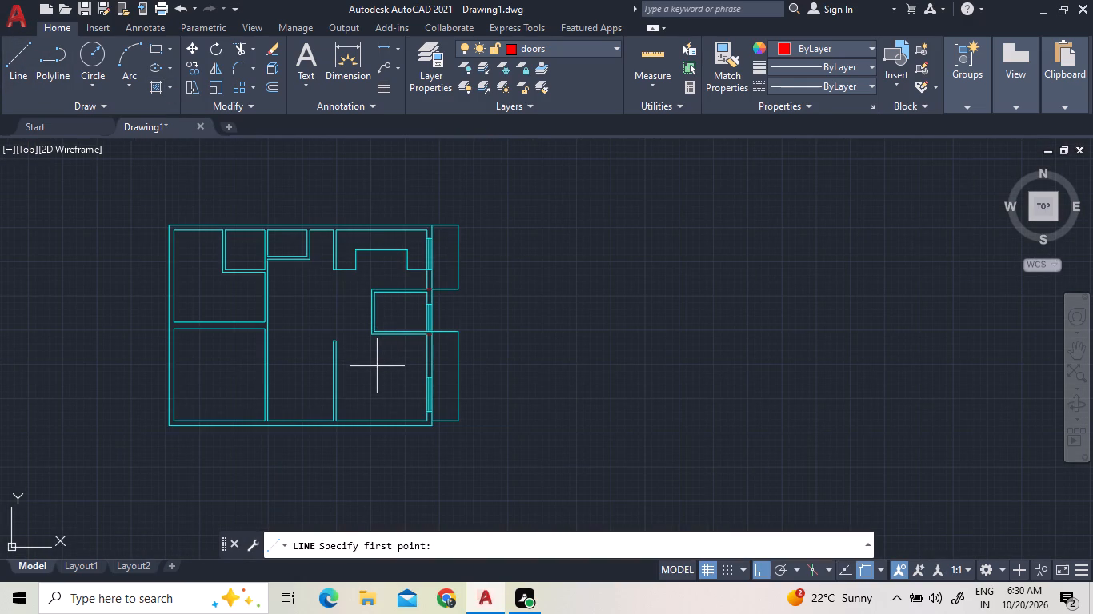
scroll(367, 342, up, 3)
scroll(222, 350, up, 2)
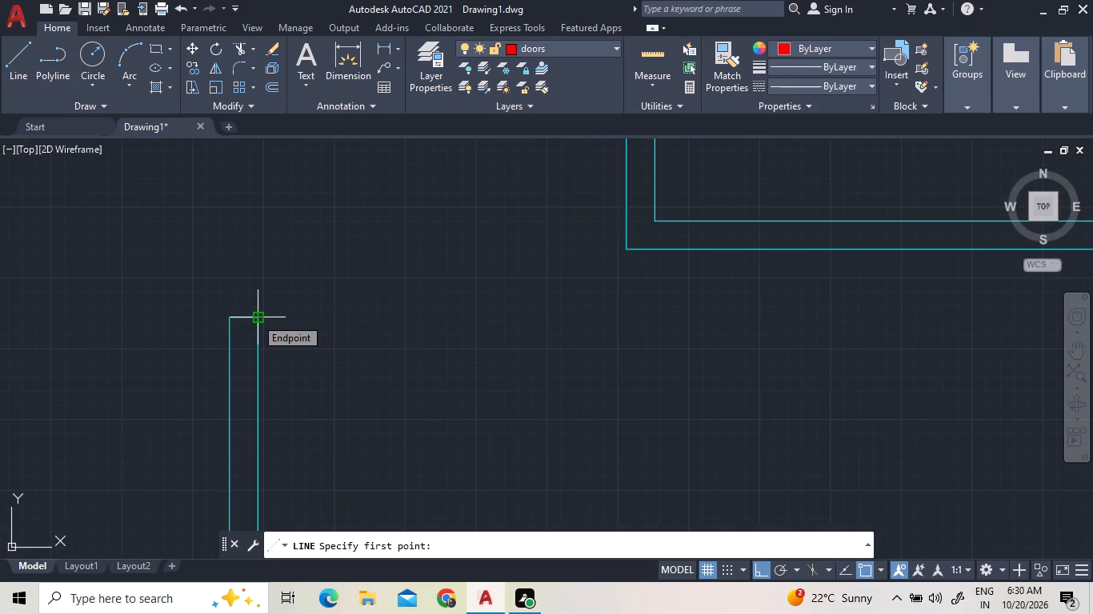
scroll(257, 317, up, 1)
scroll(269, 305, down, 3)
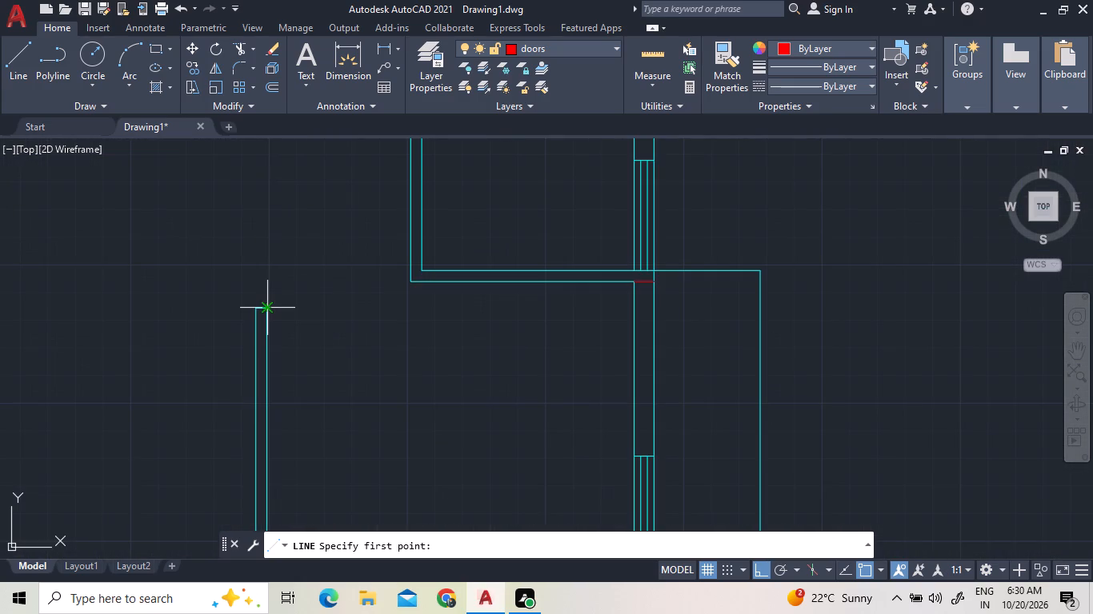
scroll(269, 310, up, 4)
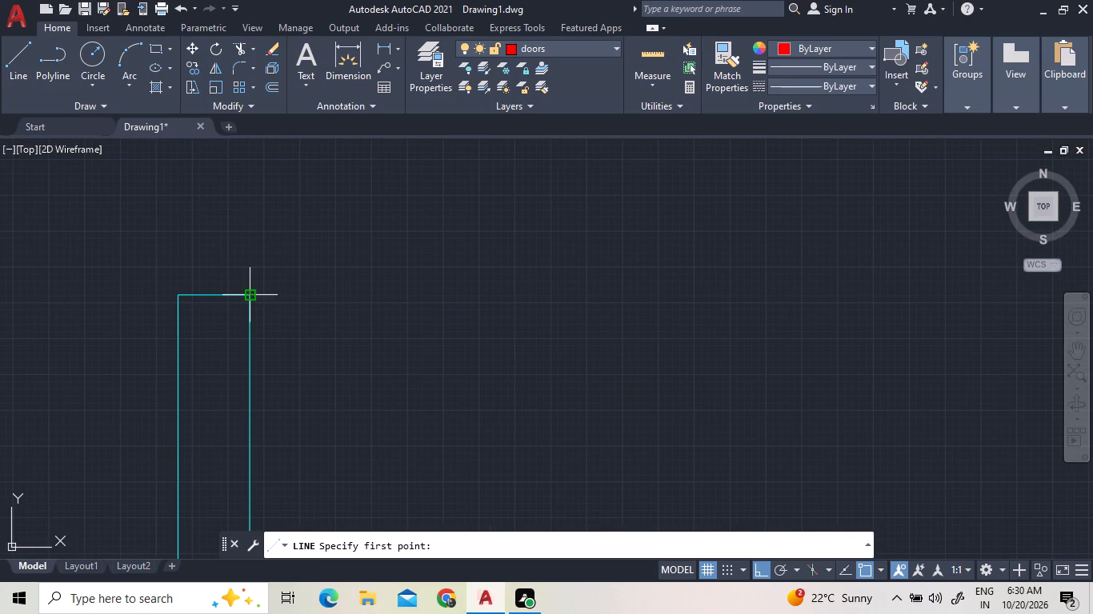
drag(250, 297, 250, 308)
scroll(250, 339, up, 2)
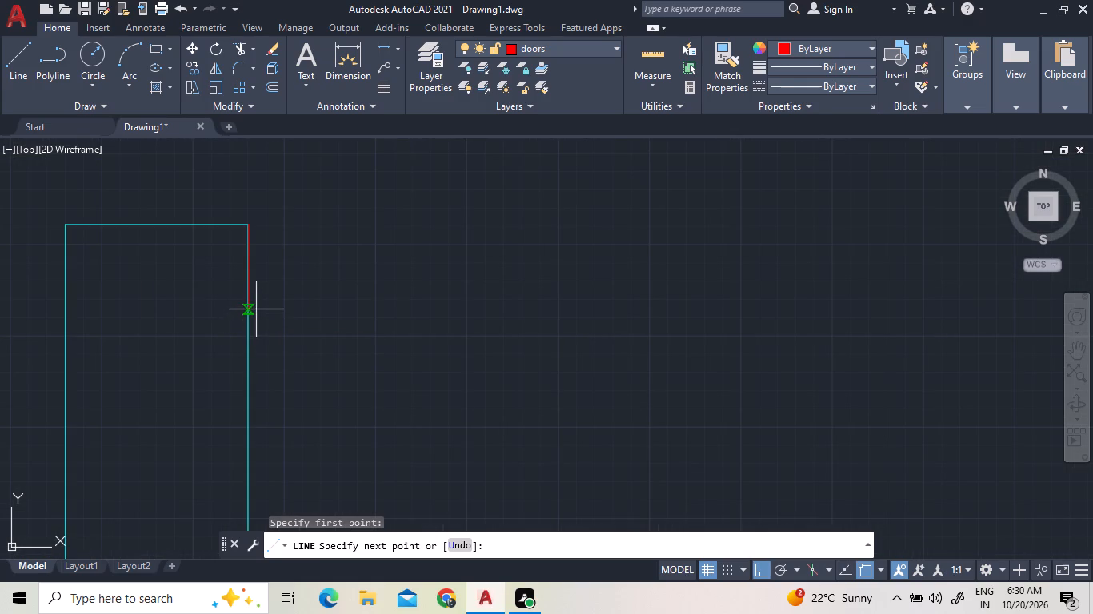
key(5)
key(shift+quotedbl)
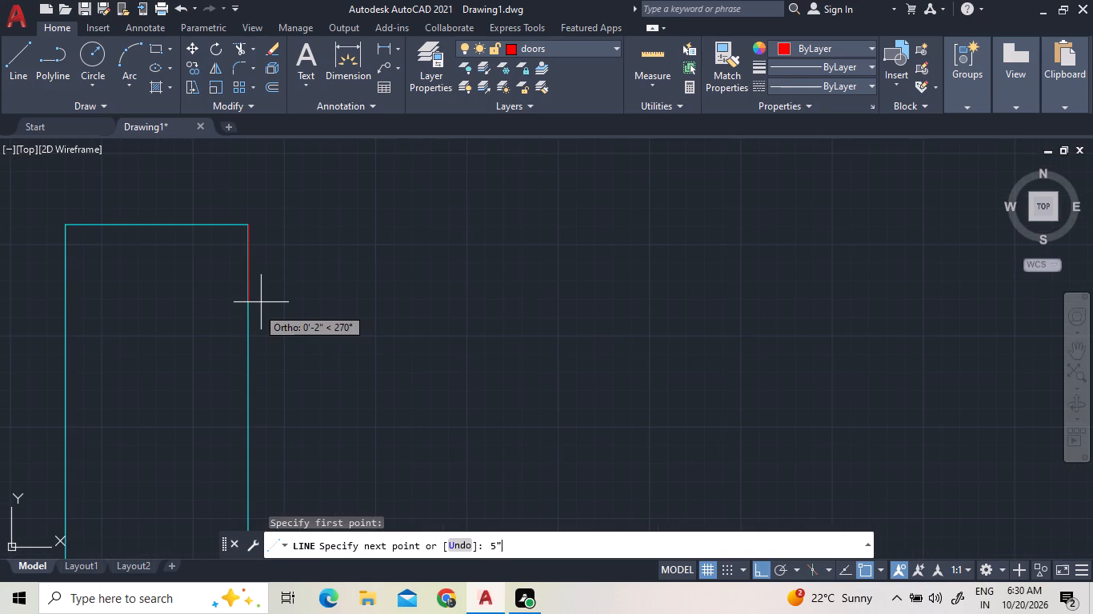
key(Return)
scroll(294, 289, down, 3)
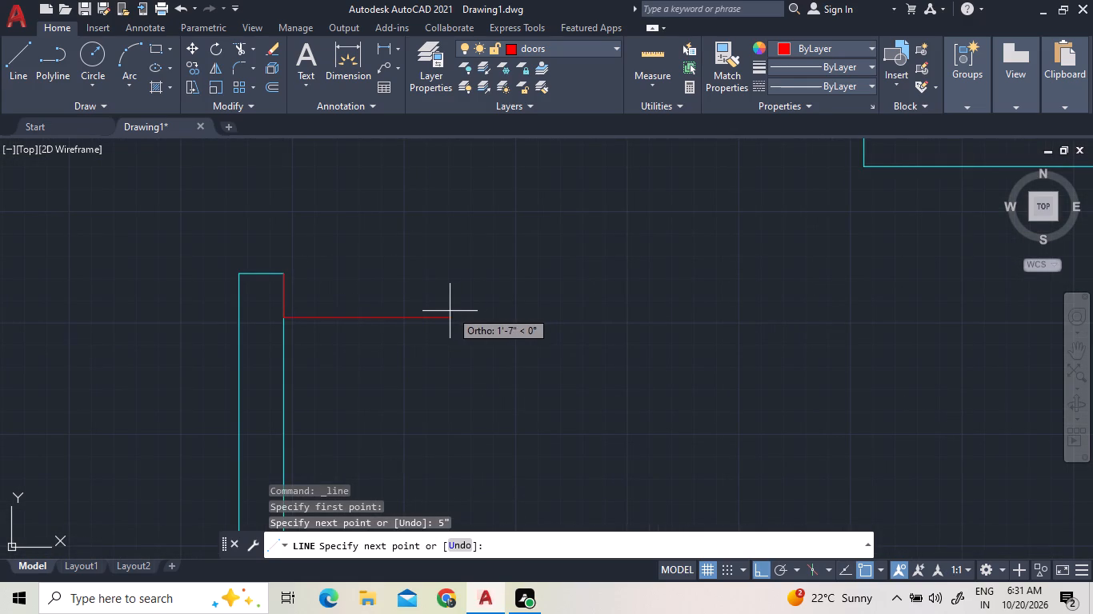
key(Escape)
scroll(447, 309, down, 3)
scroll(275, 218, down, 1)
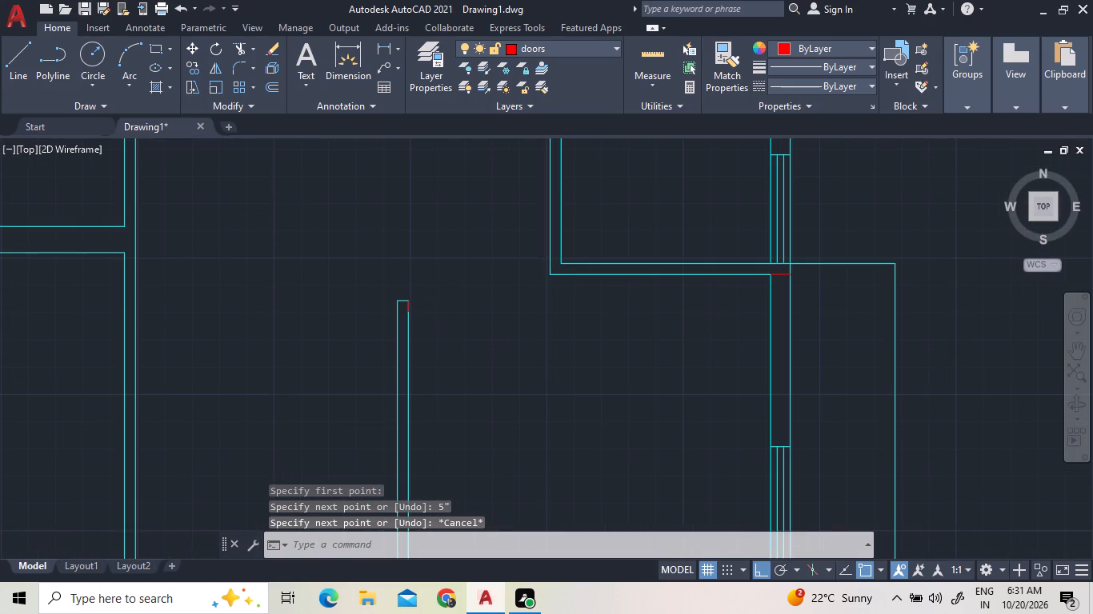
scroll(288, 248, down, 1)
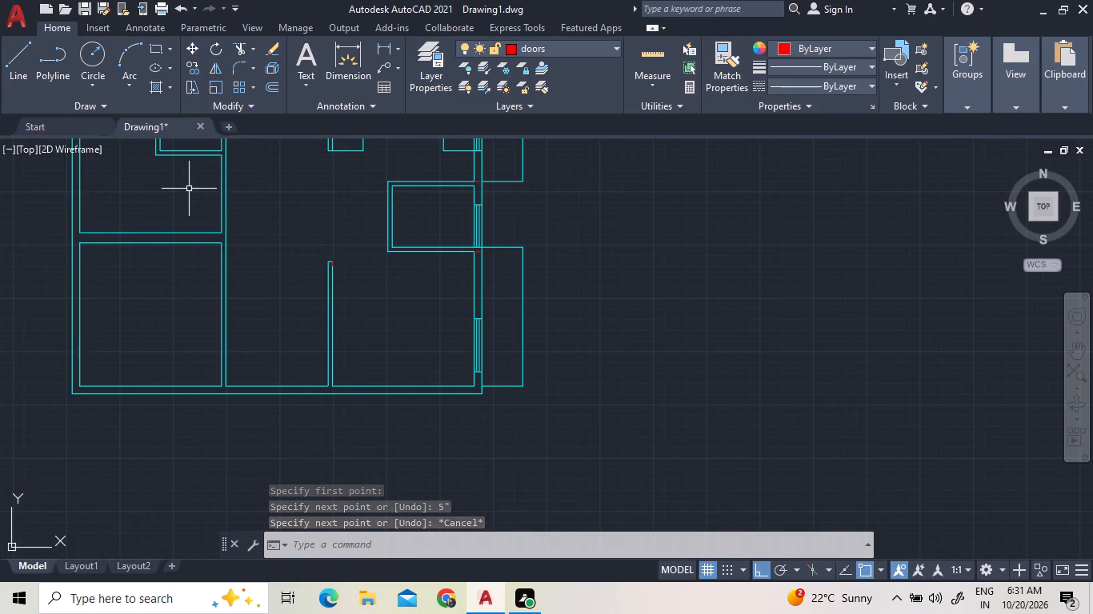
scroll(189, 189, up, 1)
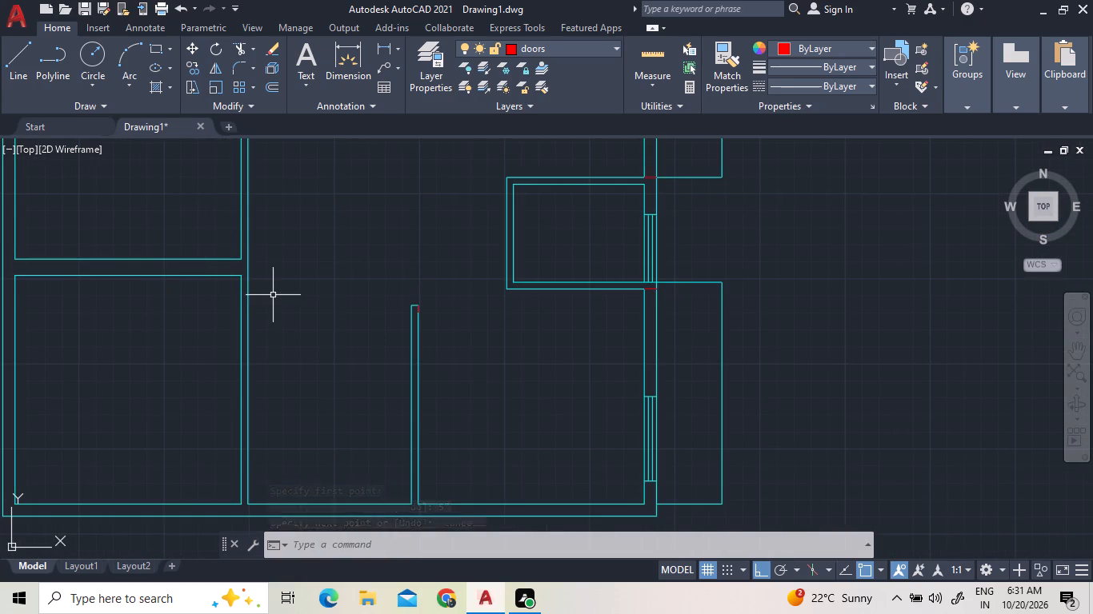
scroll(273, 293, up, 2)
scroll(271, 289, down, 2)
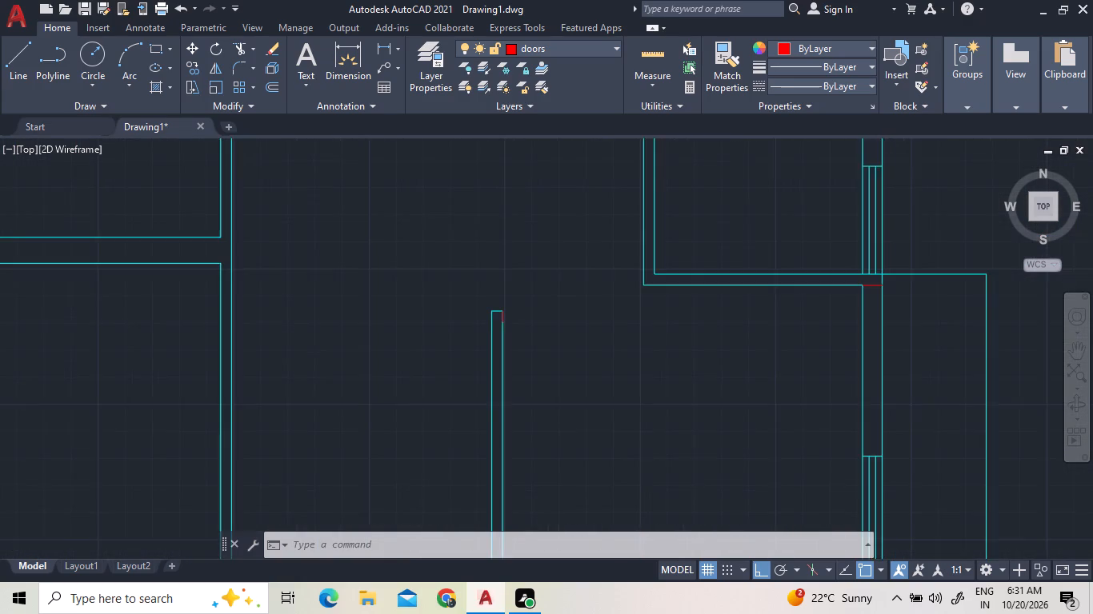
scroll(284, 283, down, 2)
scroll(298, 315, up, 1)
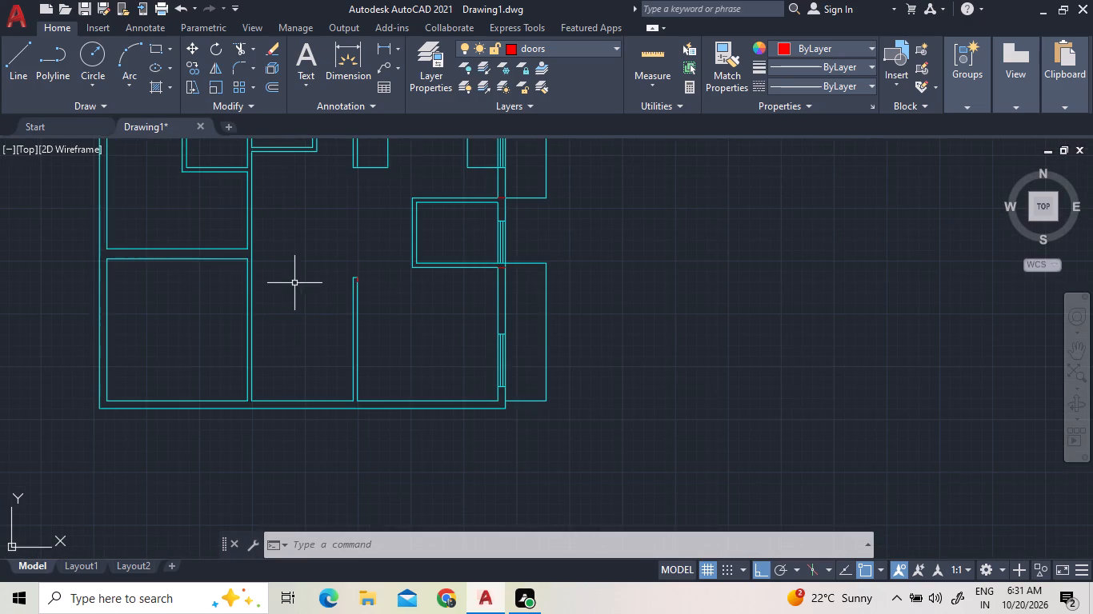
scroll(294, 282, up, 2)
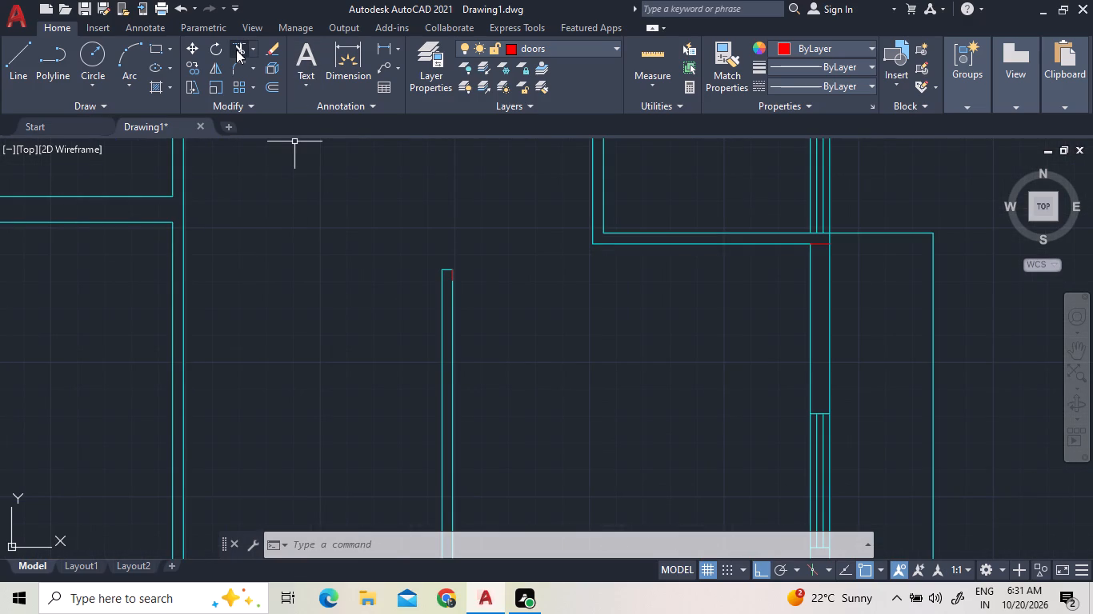
Measure the free-standing partition and the lower-right room beside it with Quick Measure.
scroll(307, 146, down, 1)
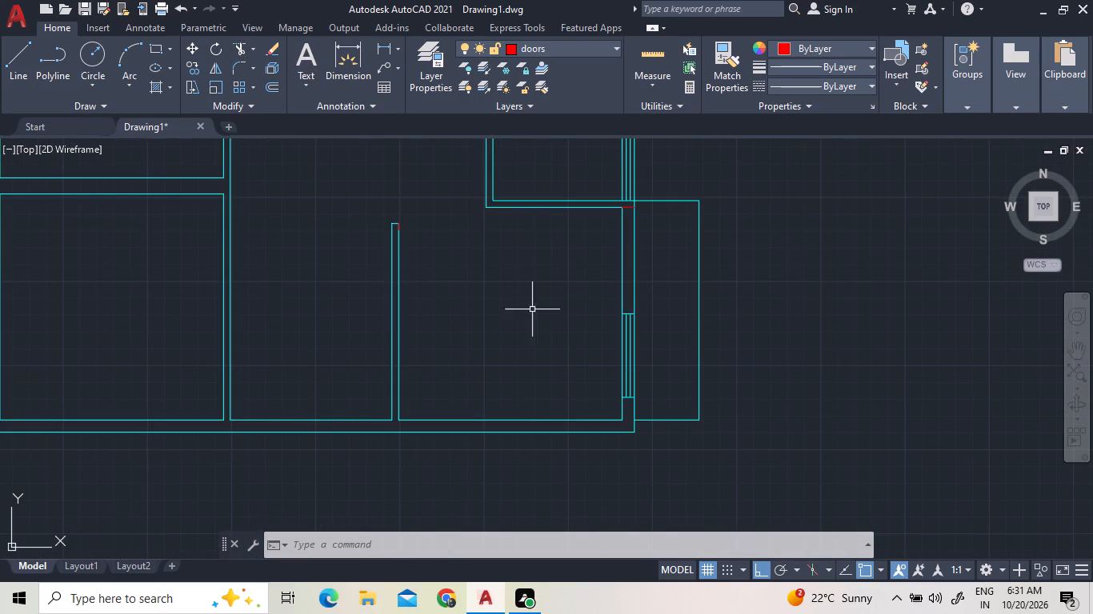
click(645, 58)
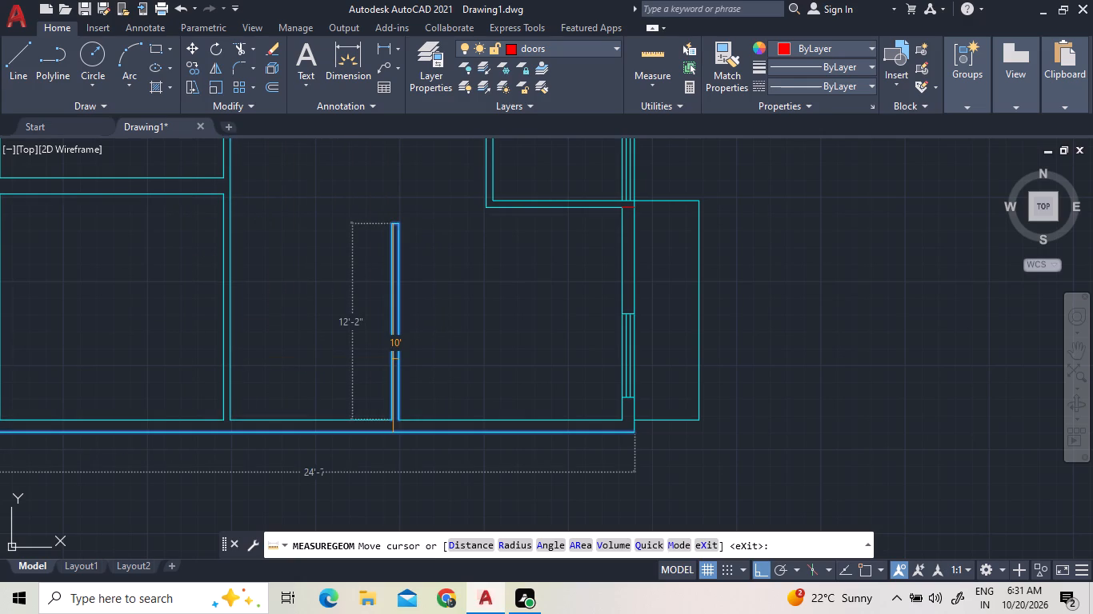
right_click(438, 329)
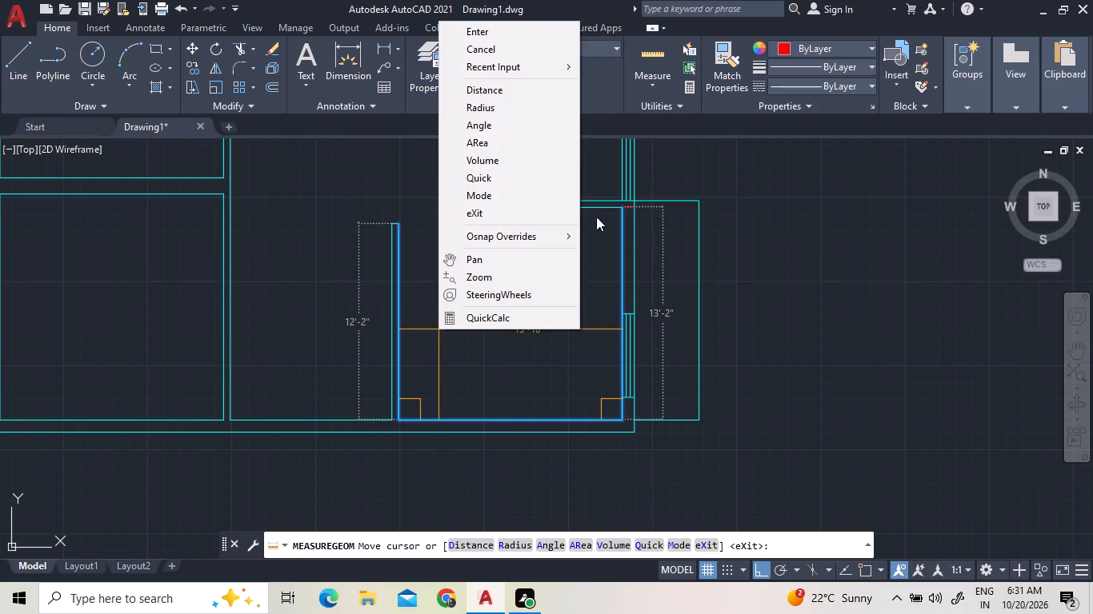
click(513, 34)
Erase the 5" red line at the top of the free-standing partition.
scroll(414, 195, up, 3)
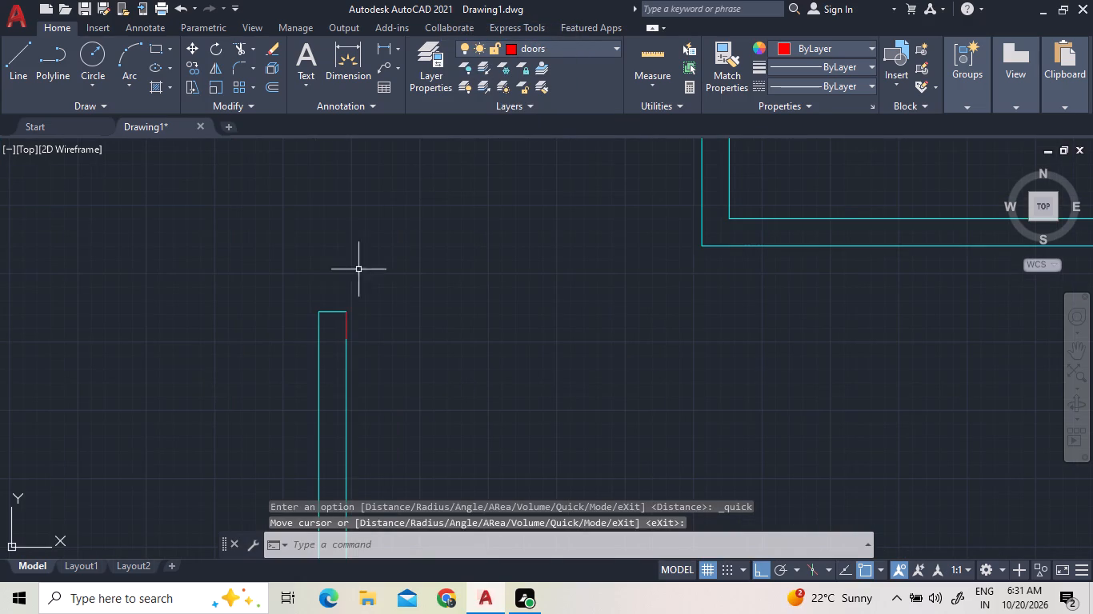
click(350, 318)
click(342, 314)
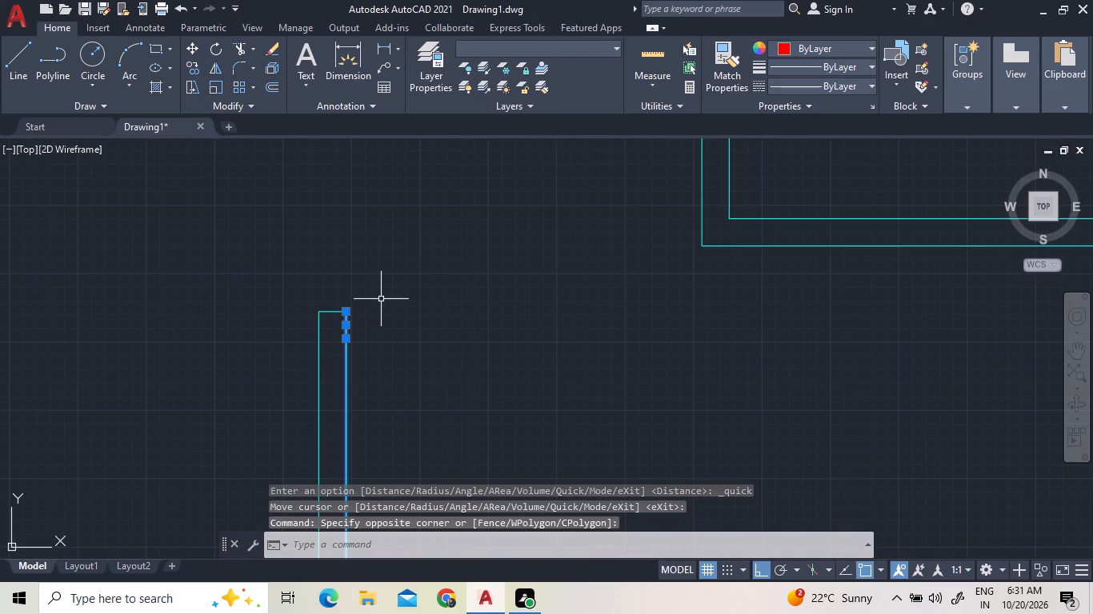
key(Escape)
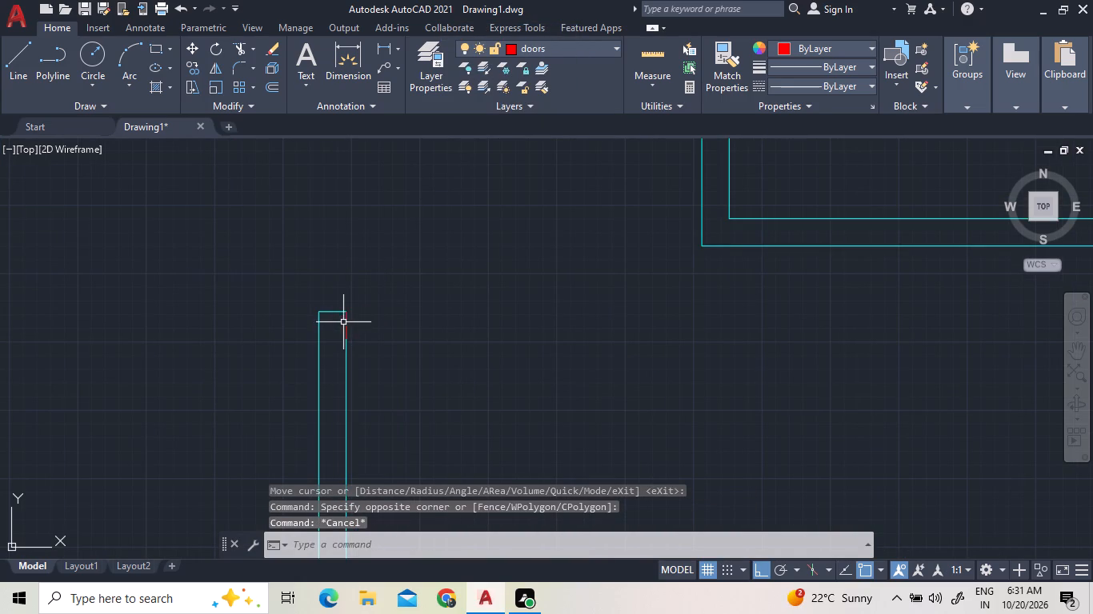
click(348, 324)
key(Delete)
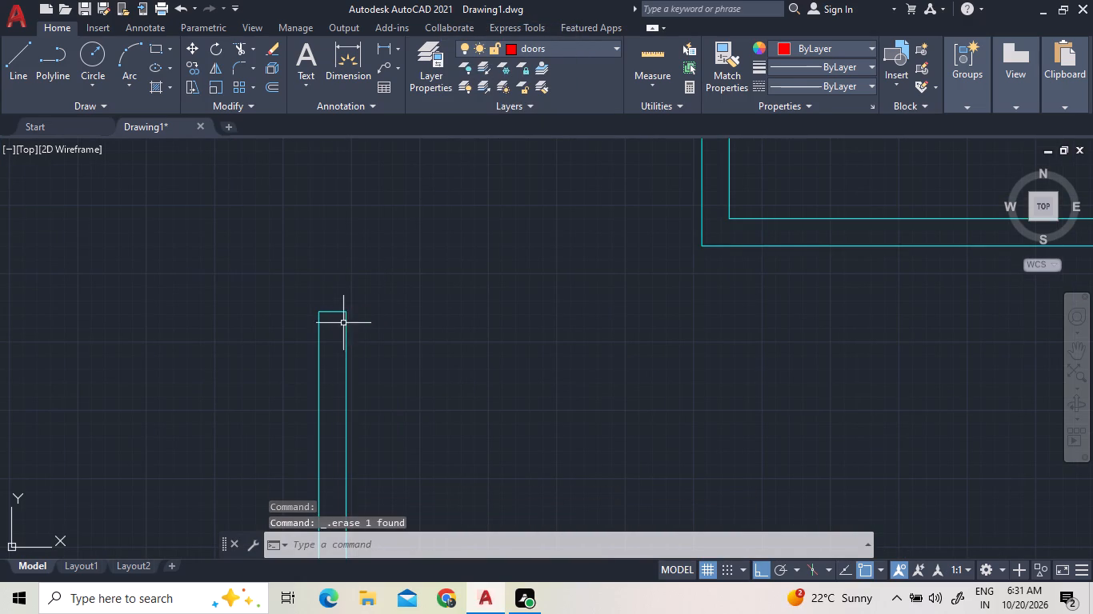
Offset the free-standing partition's top end line 1'5" down into the wall.
scroll(361, 315, down, 3)
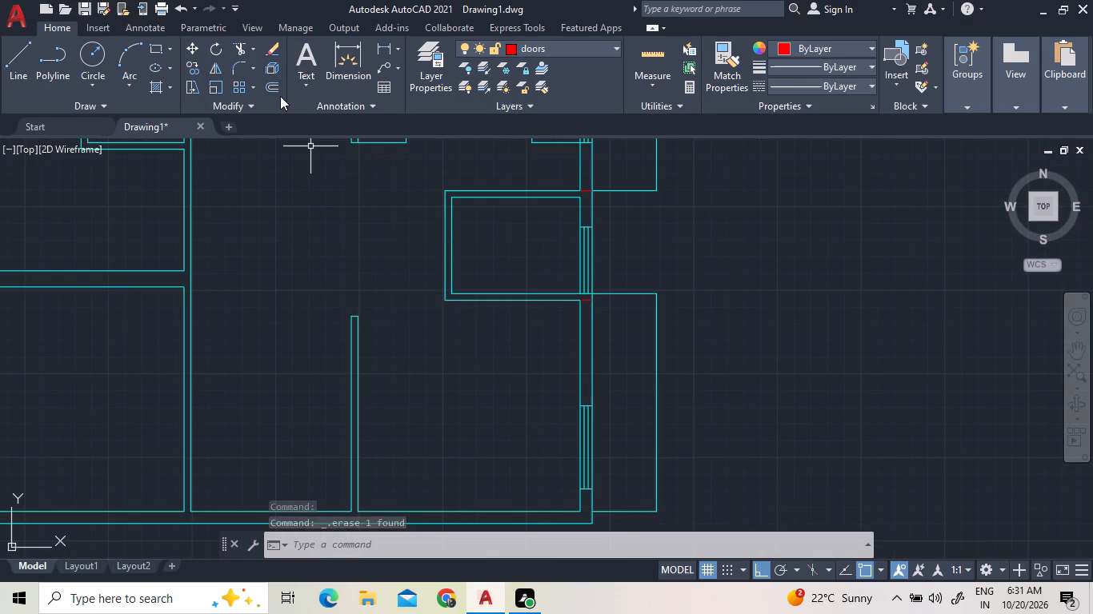
click(277, 90)
scroll(328, 312, up, 3)
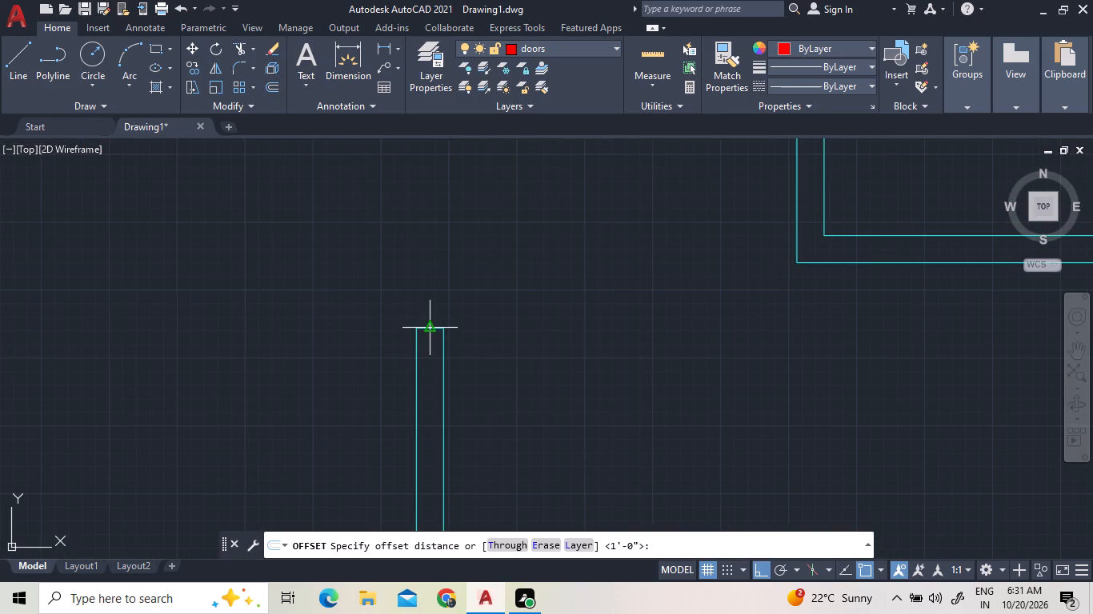
click(434, 329)
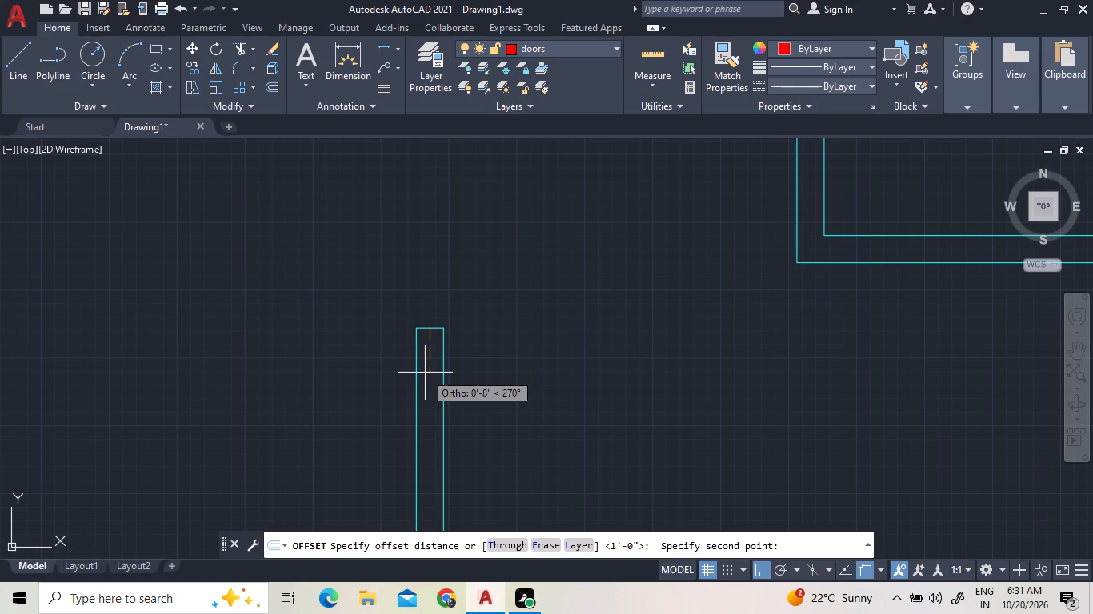
text(1'5")
key(Return)
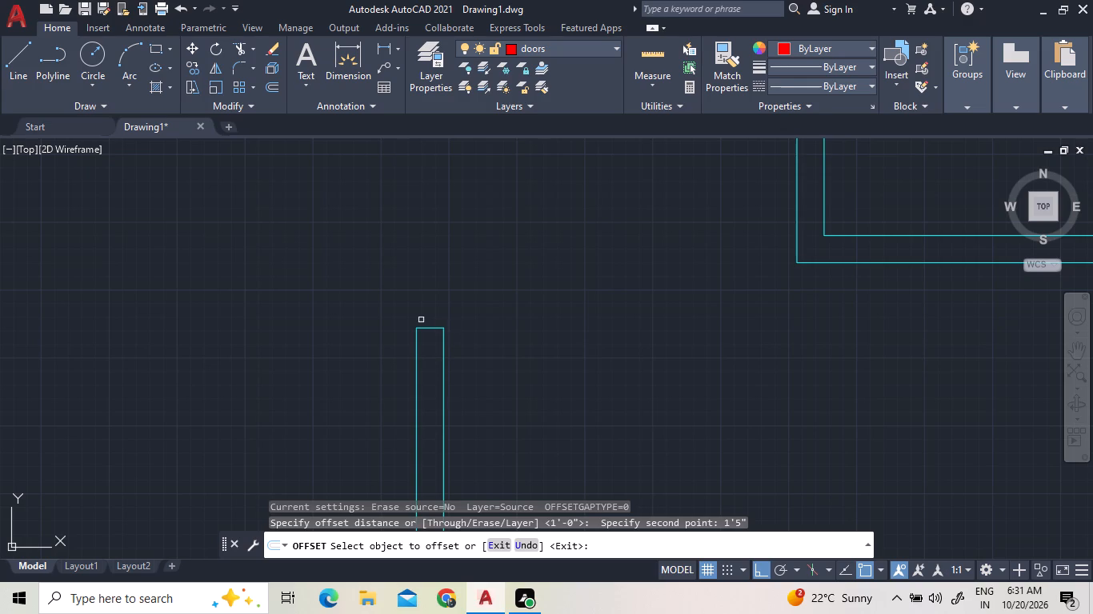
click(430, 329)
click(439, 404)
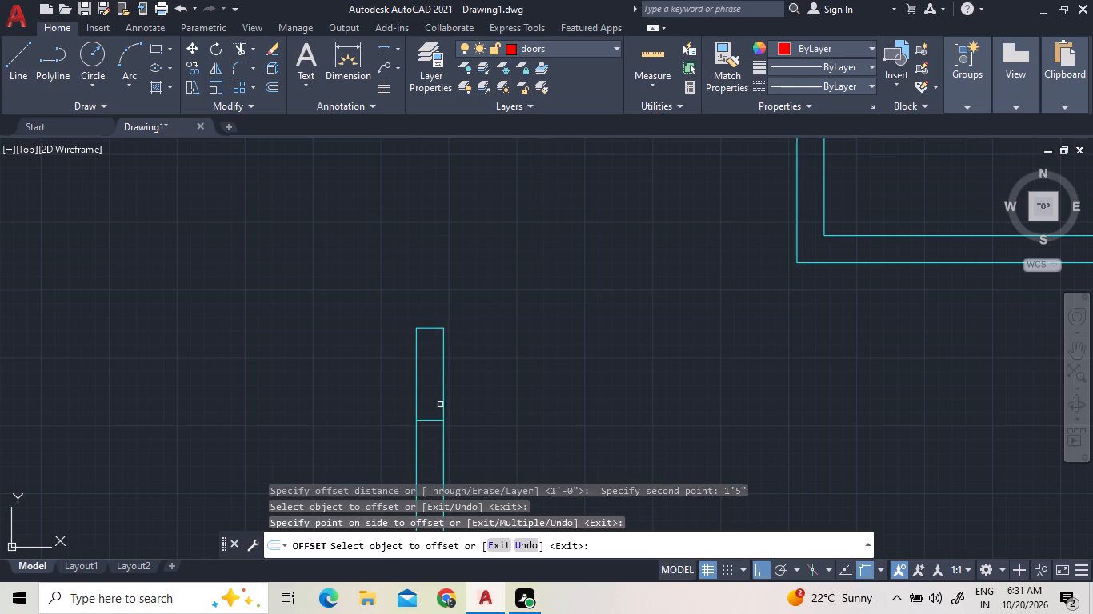
Trim away the free-standing partition's top stub above the line offset 1'5" down.
scroll(430, 361, down, 3)
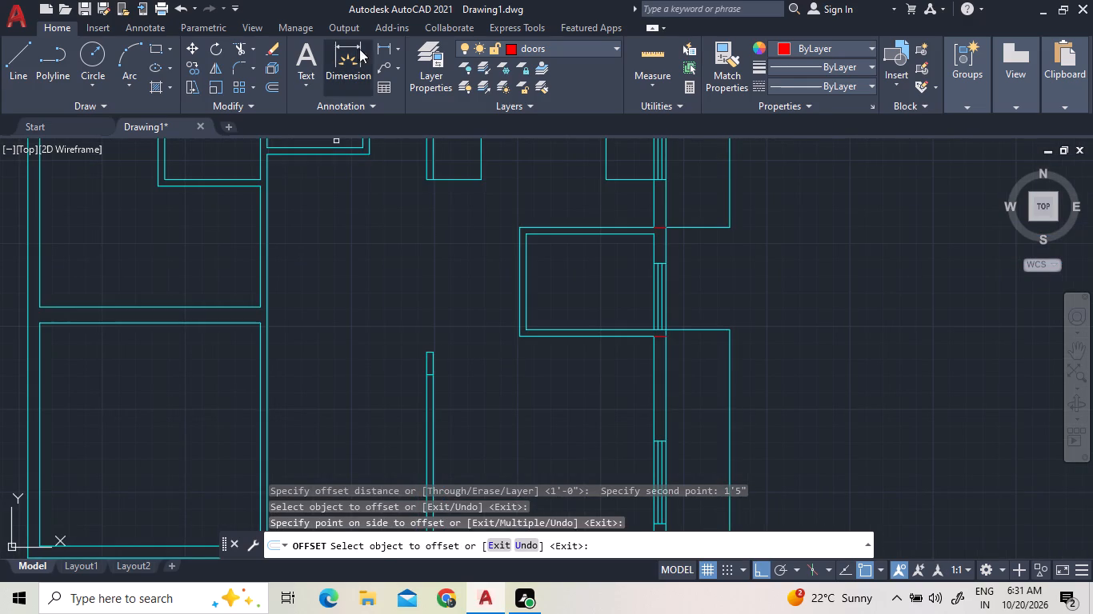
click(242, 50)
click(474, 375)
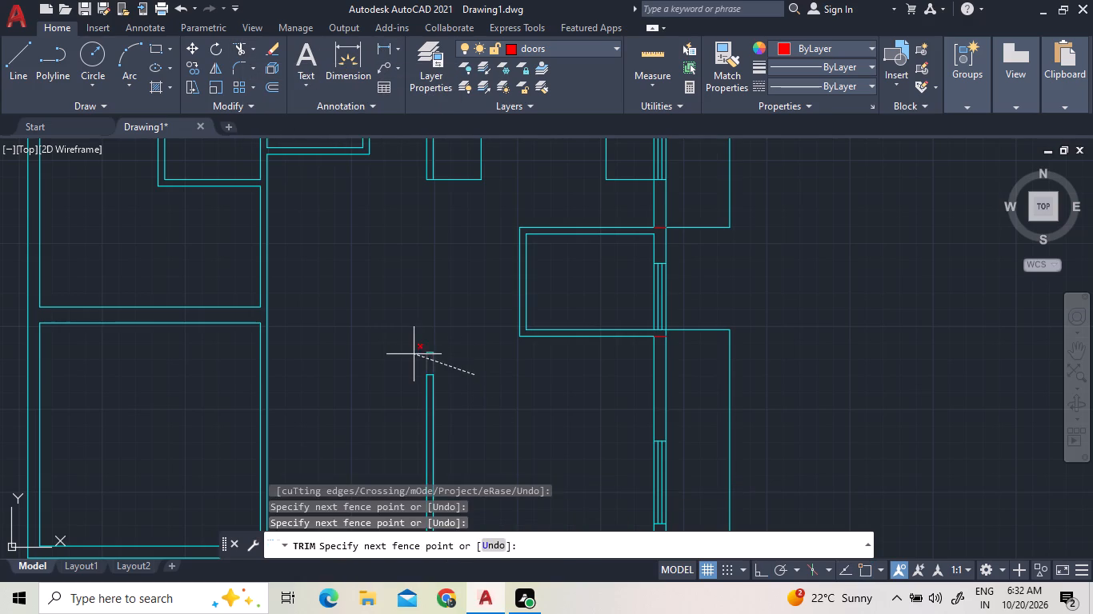
click(414, 354)
click(431, 355)
click(438, 301)
scroll(438, 301, down, 2)
scroll(417, 322, up, 3)
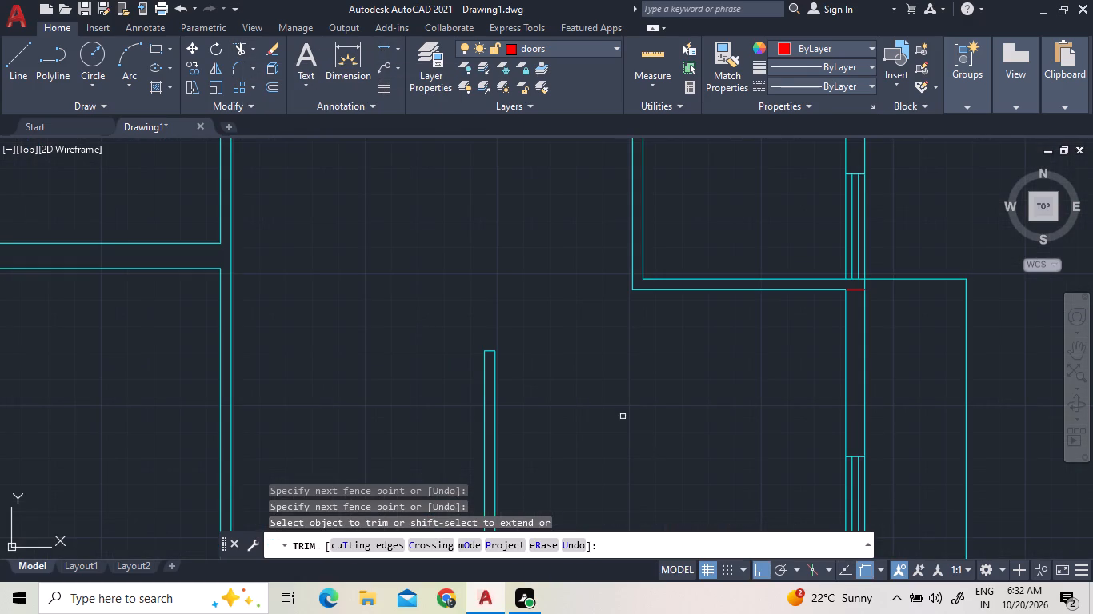
Measure the shortened free-standing partition and the bottom exterior wall with Quick Measure.
click(651, 52)
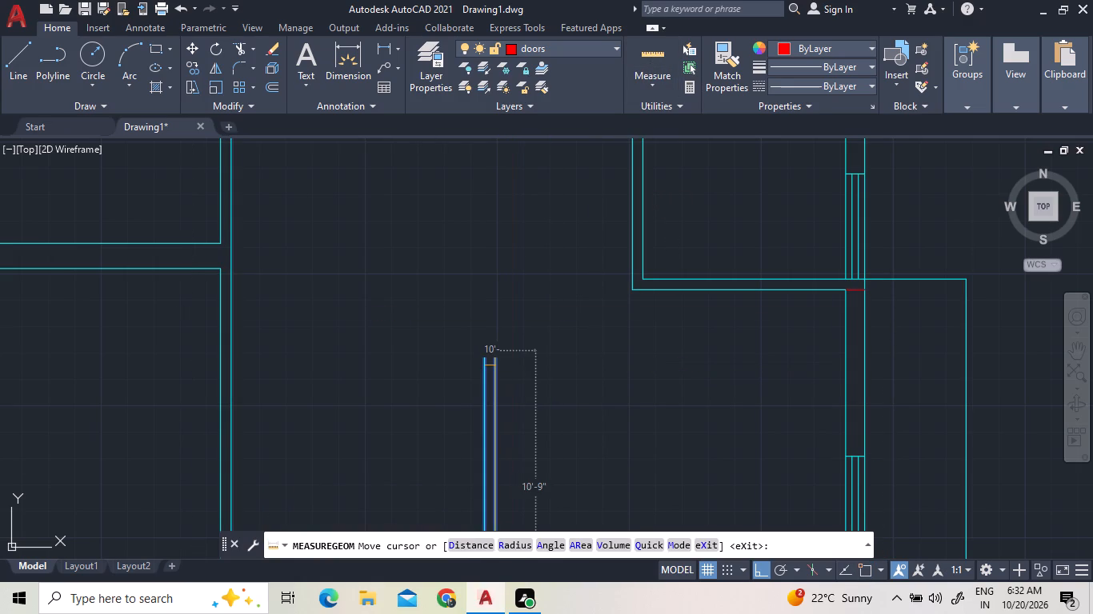
scroll(492, 363, down, 2)
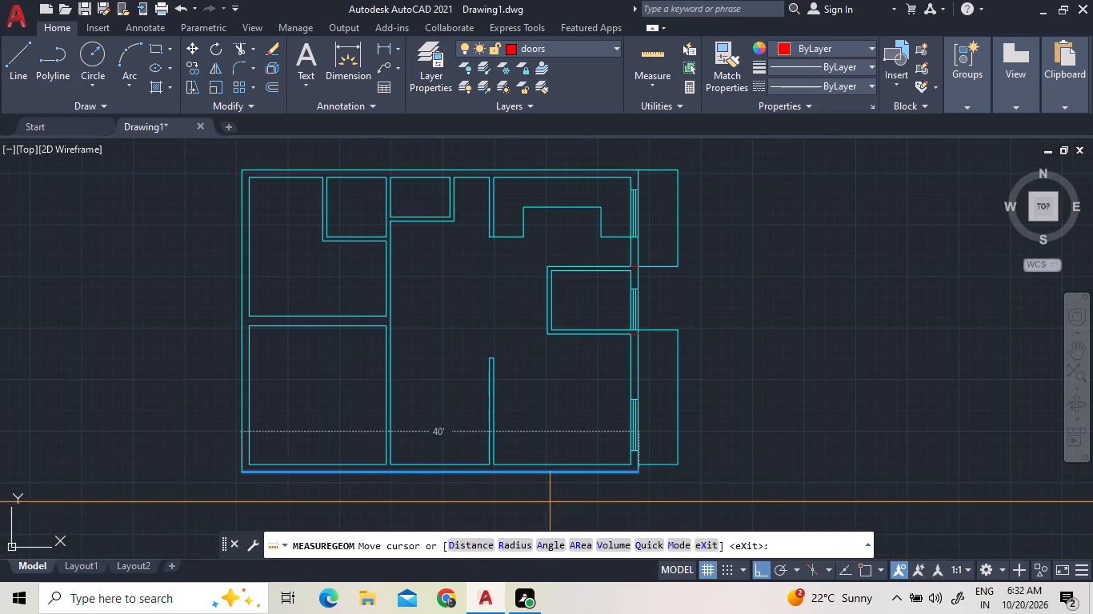
right_click(809, 353)
click(826, 51)
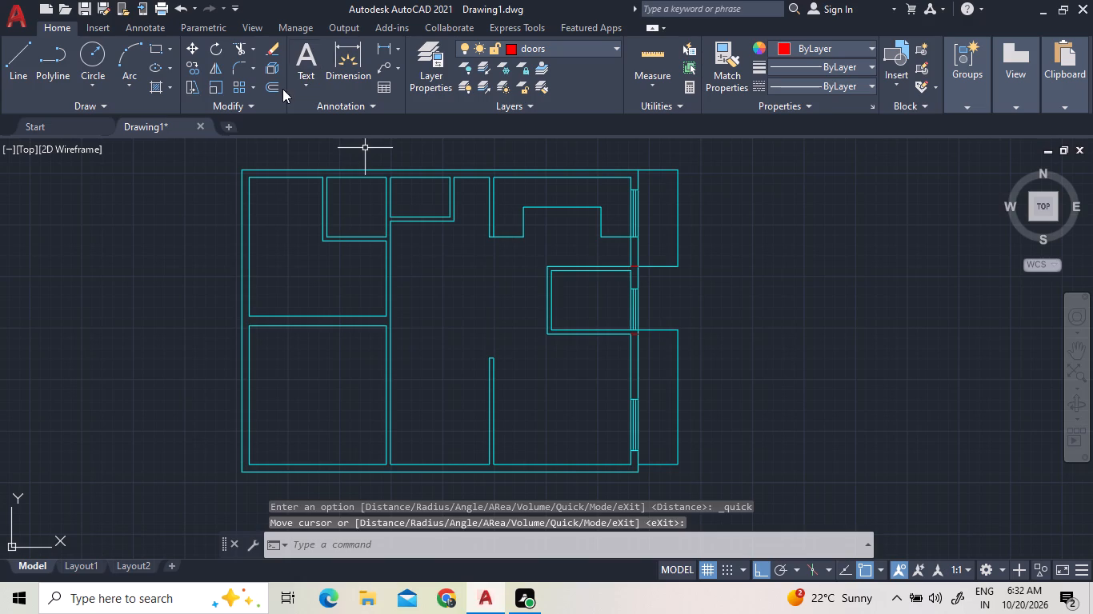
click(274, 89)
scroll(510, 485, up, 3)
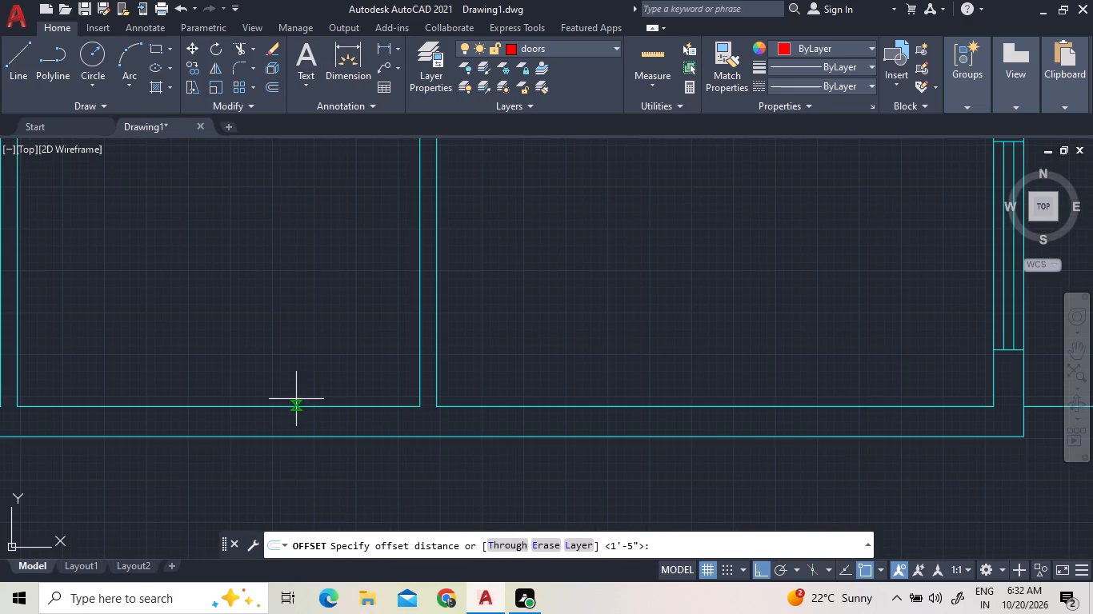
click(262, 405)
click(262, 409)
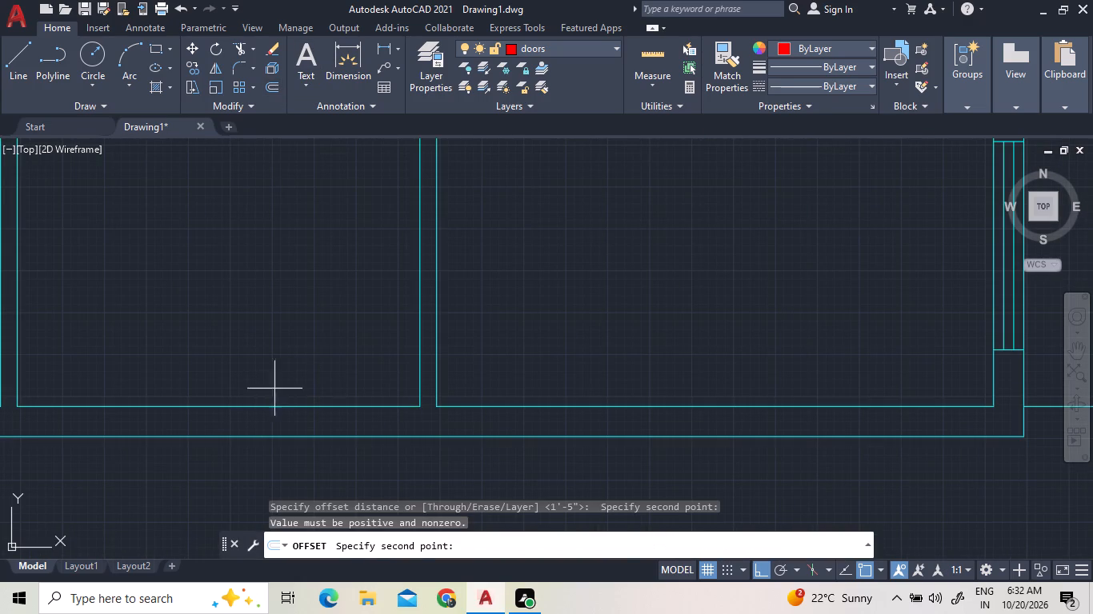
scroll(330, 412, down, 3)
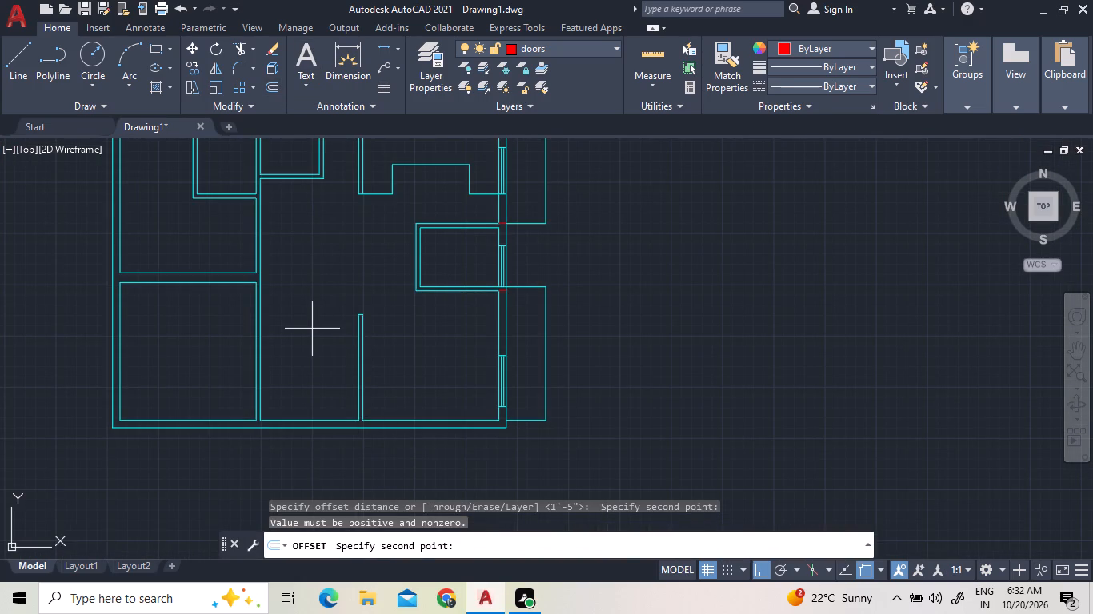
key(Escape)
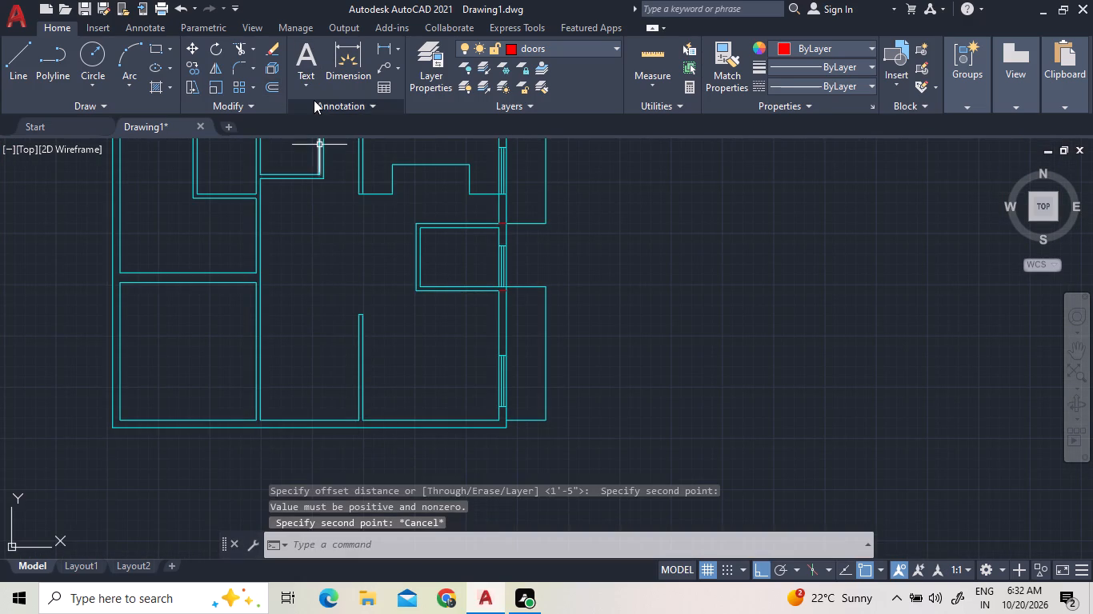
Offset the inner bottom wall line between the middle wall and the free-standing partition 10' upward.
click(276, 88)
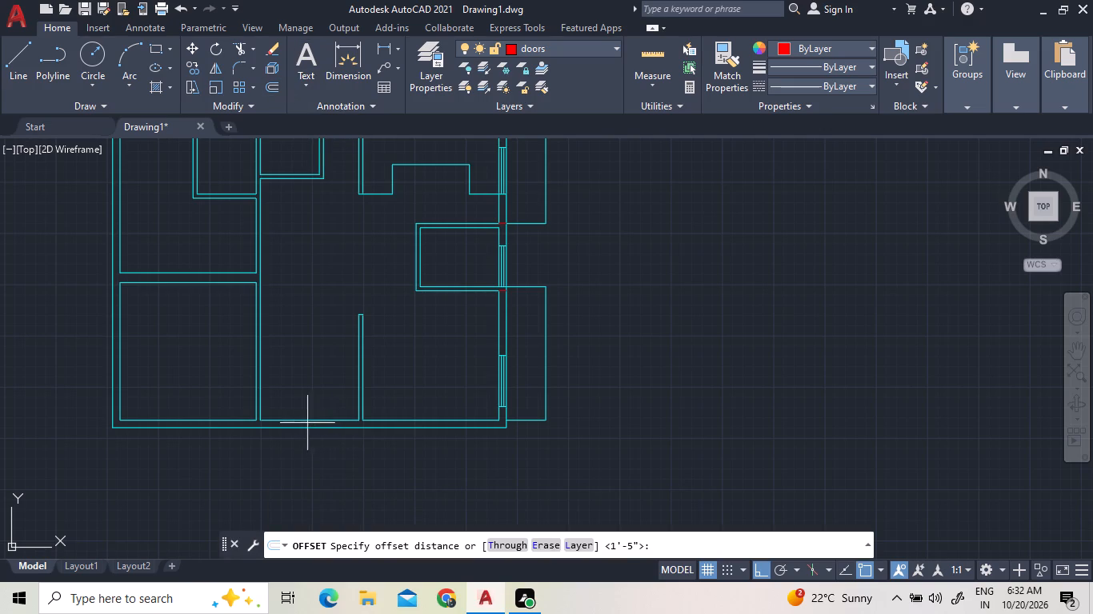
text(10'9)
key(BackSpace)
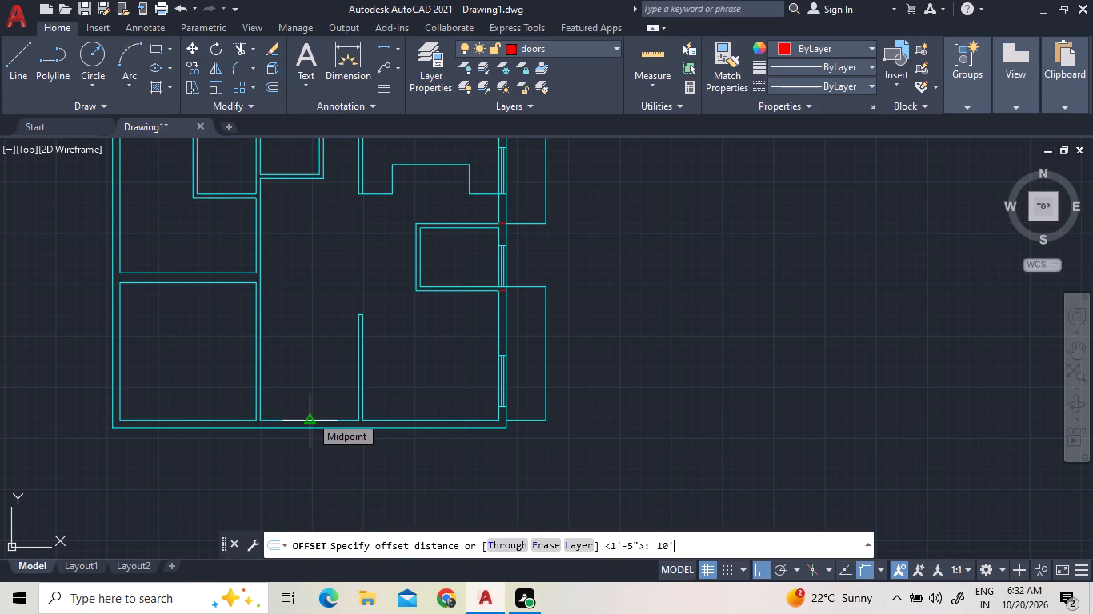
key(Return)
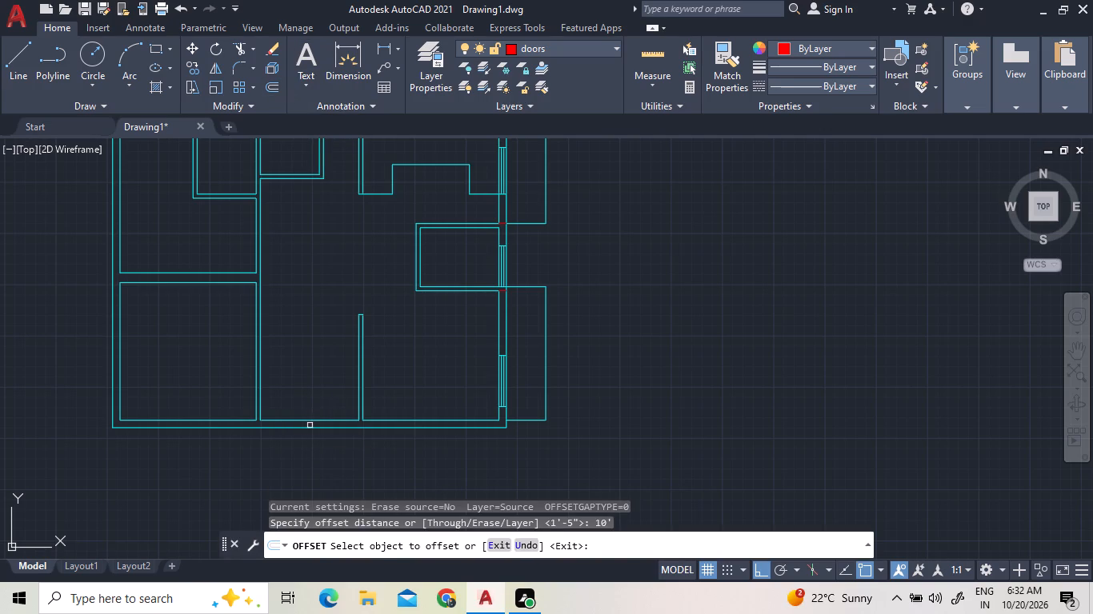
click(326, 420)
click(341, 363)
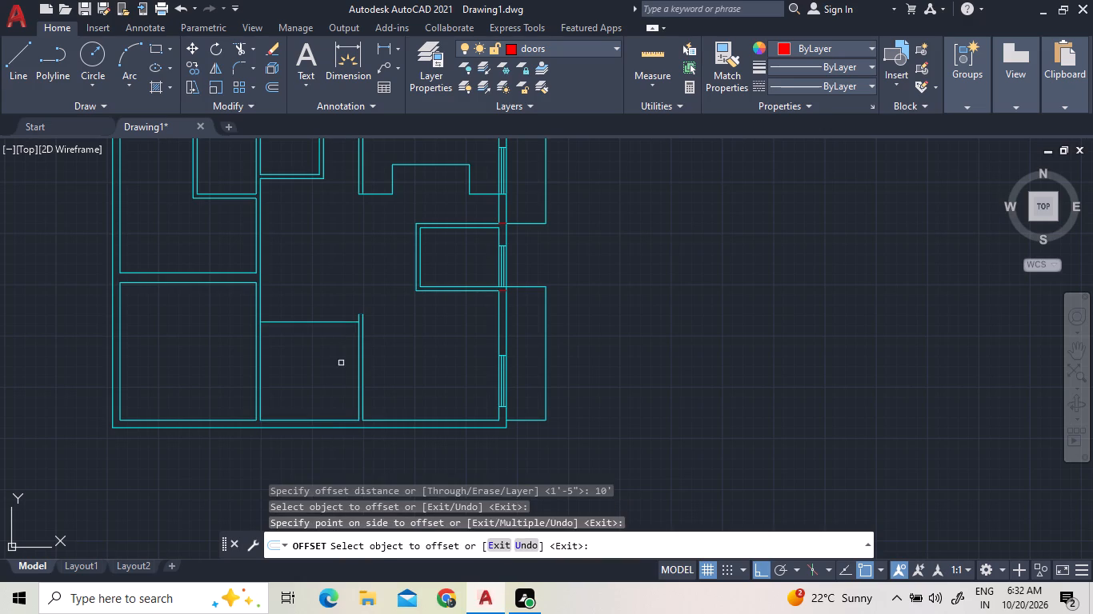
scroll(354, 309, up, 2)
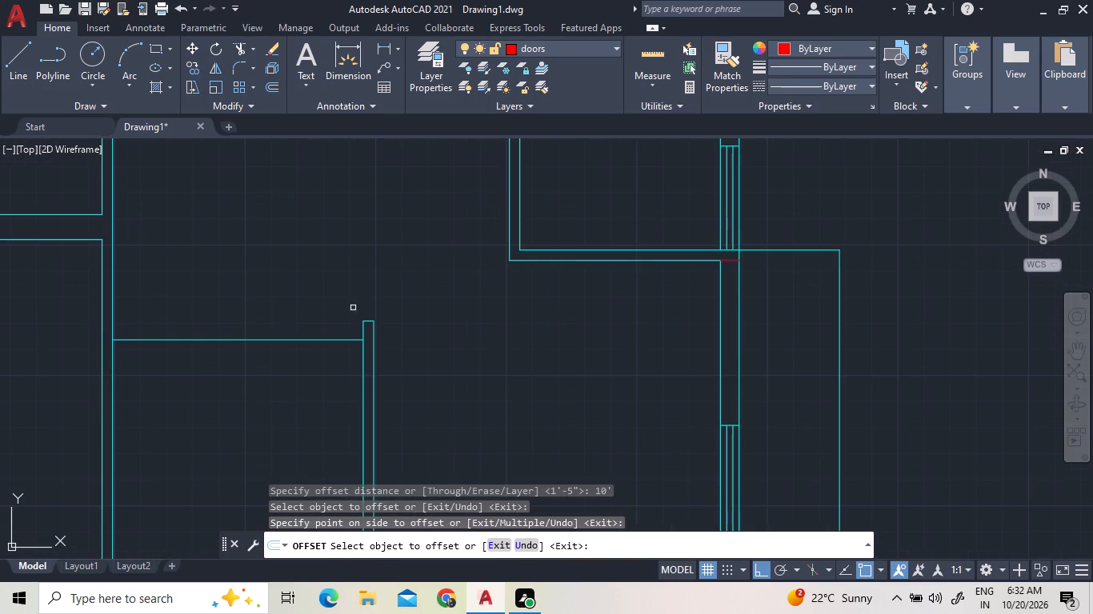
right_click(296, 316)
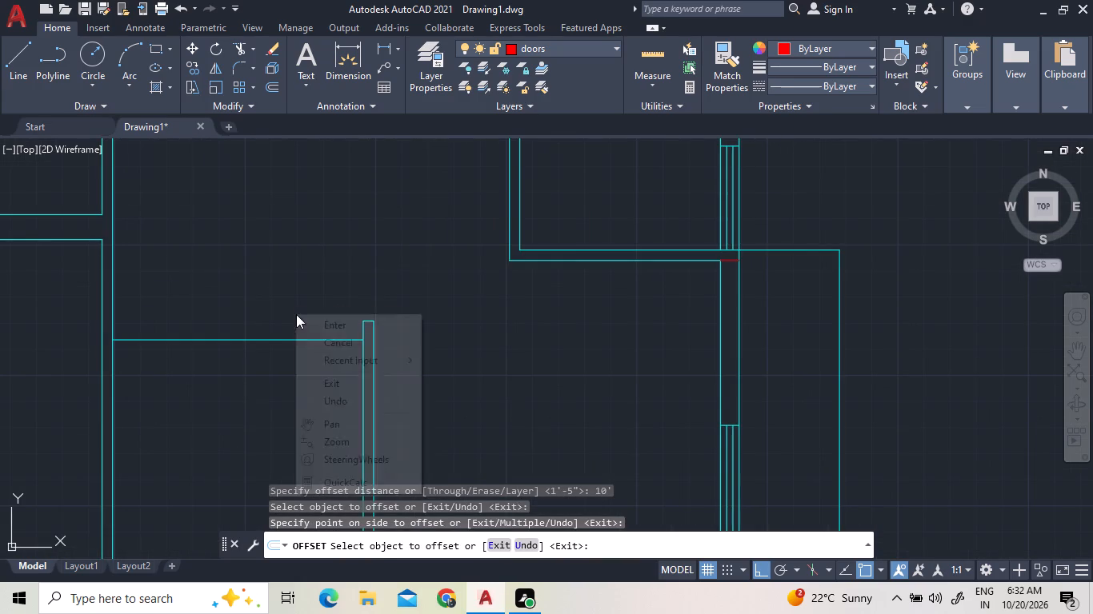
click(314, 321)
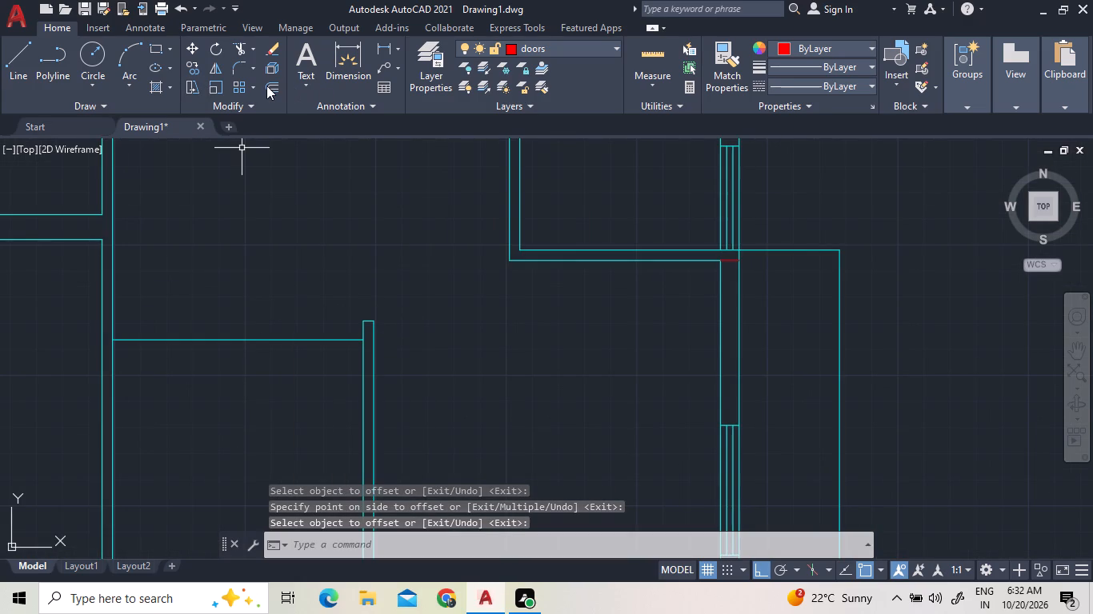
Offset the new horizontal line 5" upward to give the wall its thickness.
click(266, 86)
text(5")
key(Return)
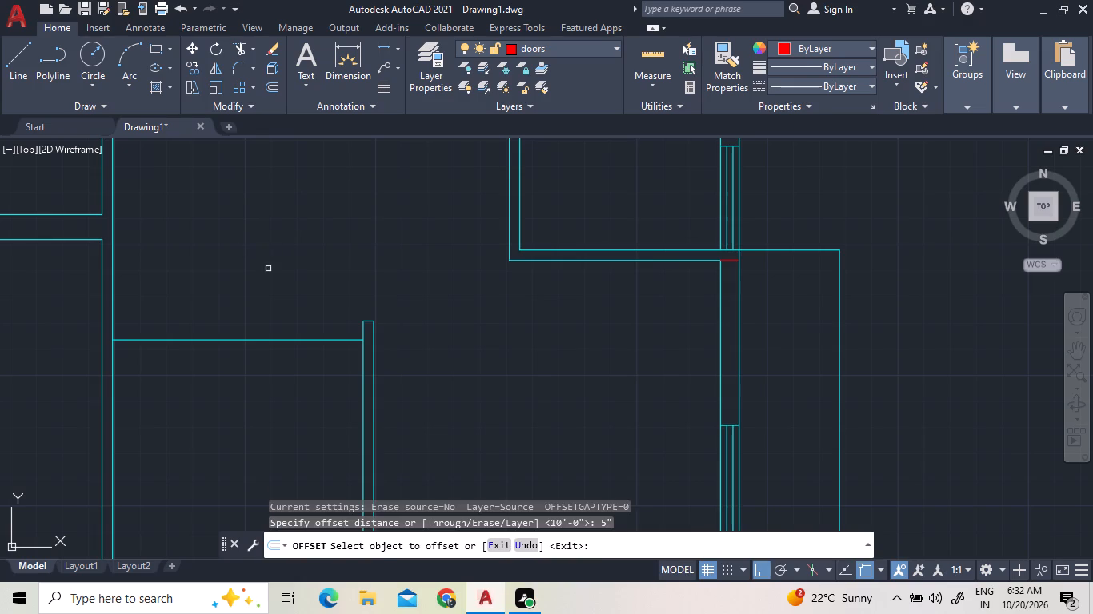
click(257, 337)
click(253, 341)
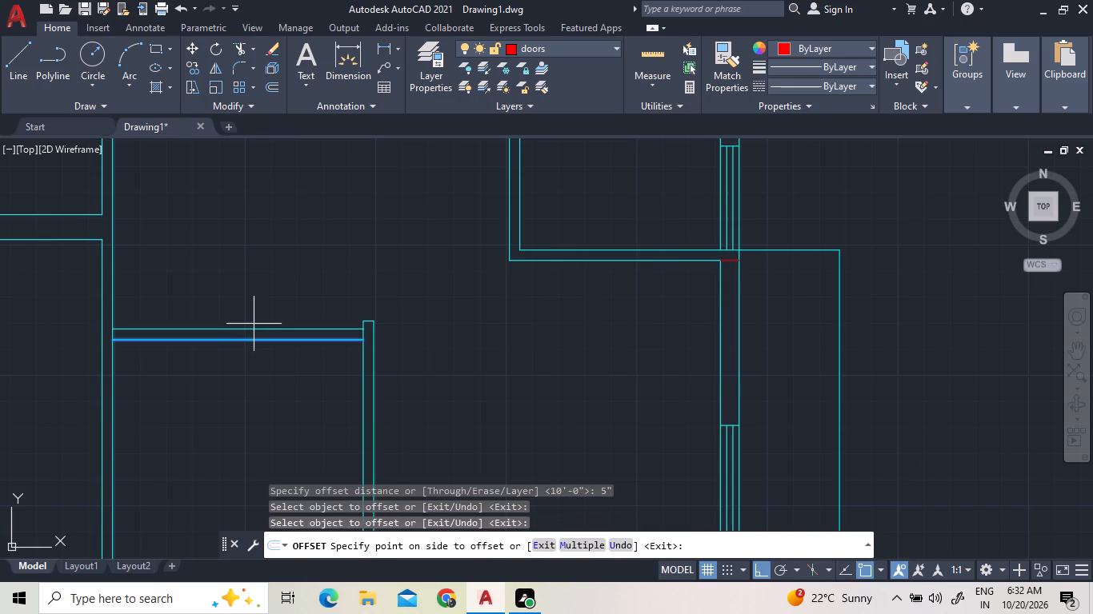
click(254, 324)
Extend both ends of the new wall's upper line to the partition's right face and the middle wall's far face.
click(247, 54)
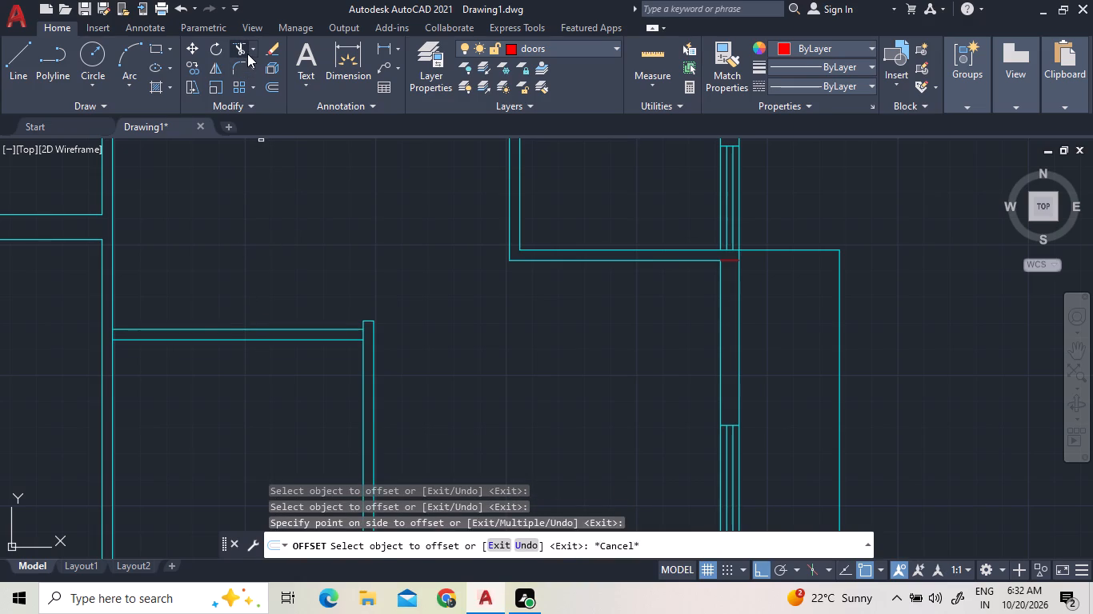
click(256, 55)
click(259, 101)
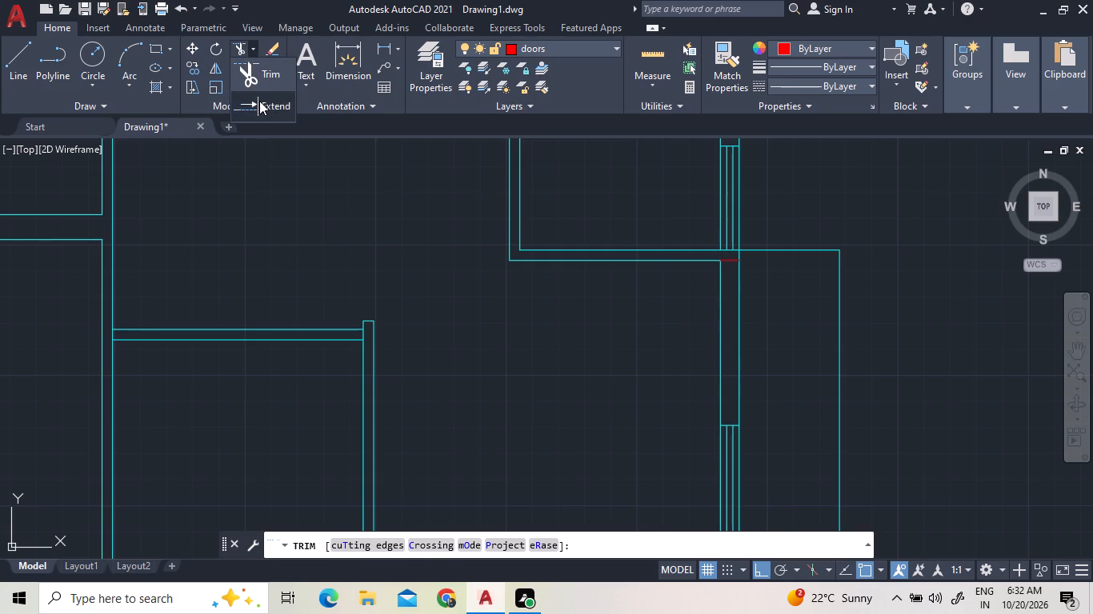
click(341, 329)
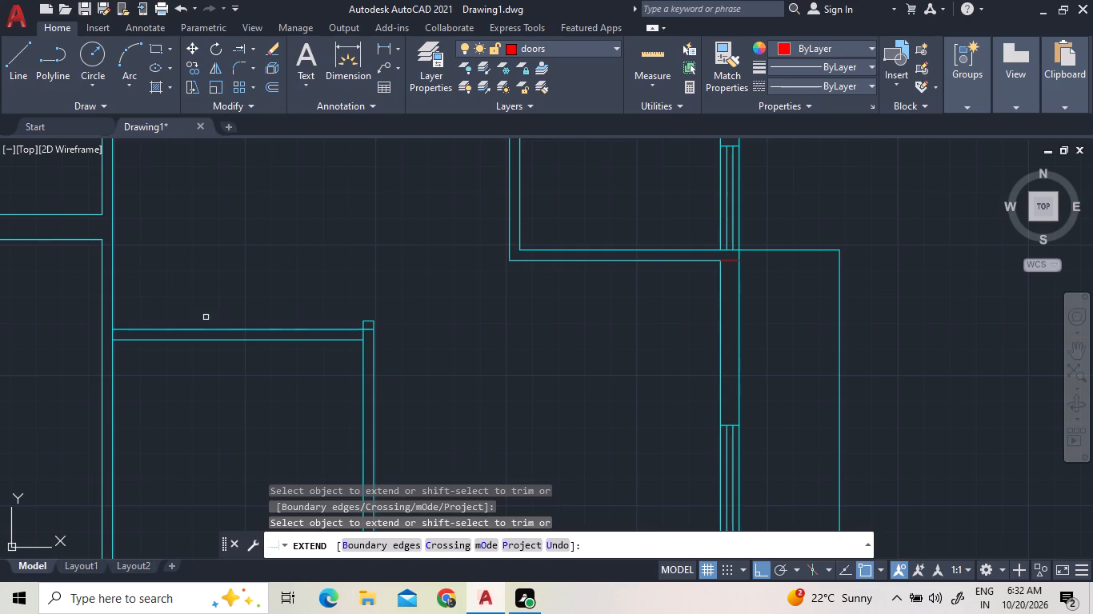
click(130, 329)
right_click(206, 247)
click(215, 251)
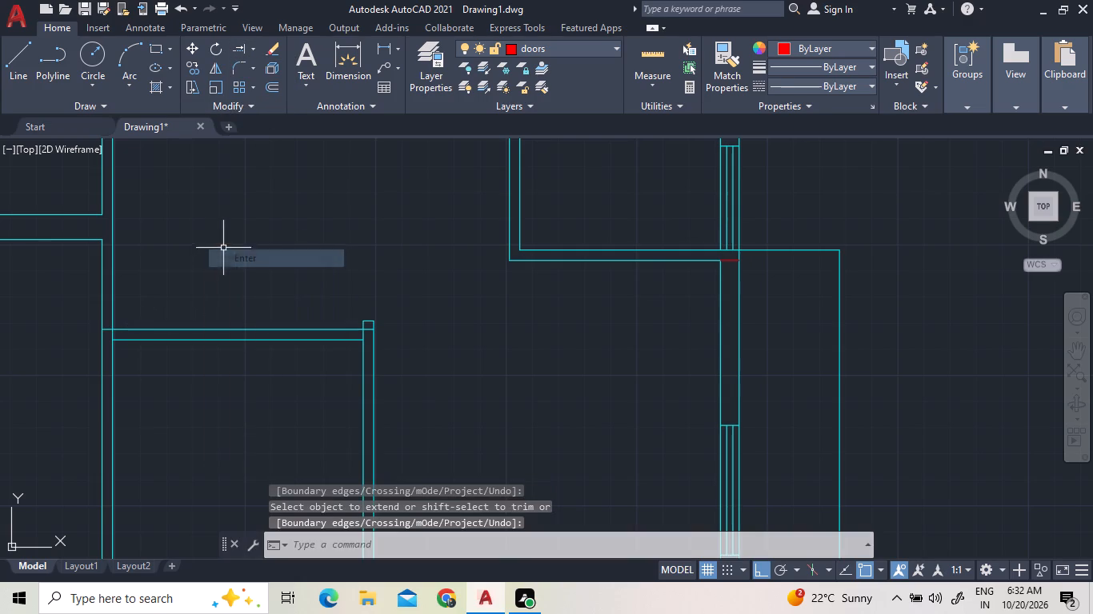
Trim the partition's stub above the new wall and the leftover left-face segment inside the corner.
click(256, 51)
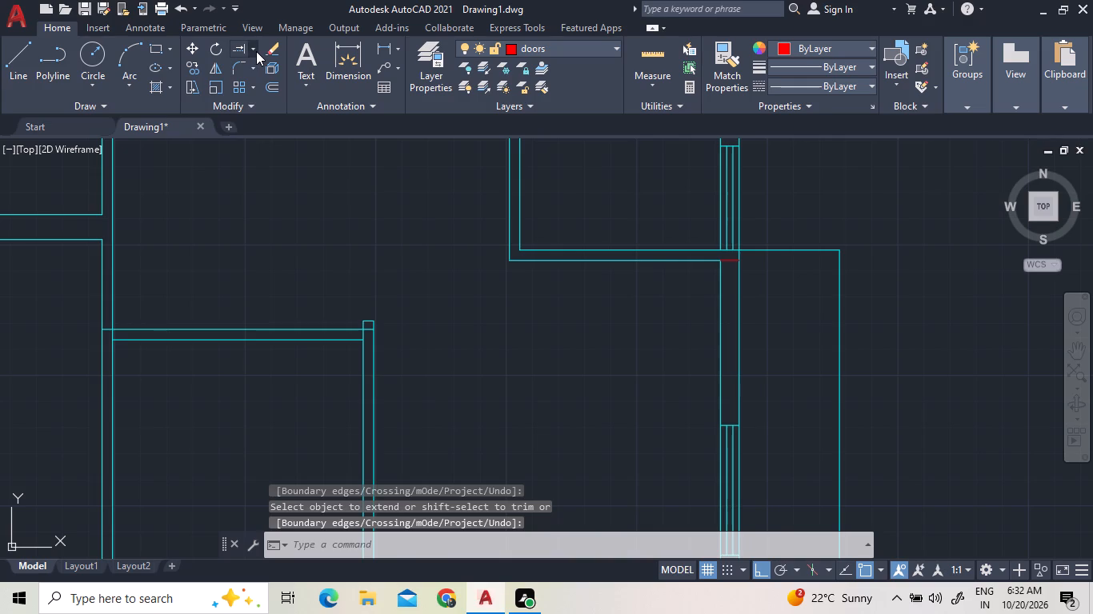
click(254, 77)
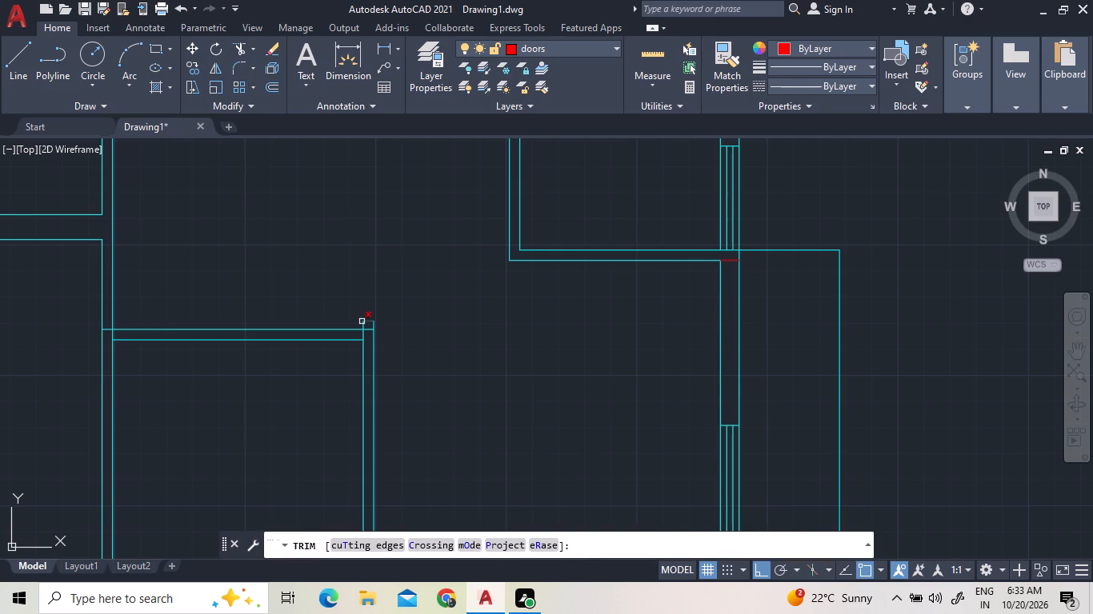
click(362, 321)
click(362, 321)
click(372, 323)
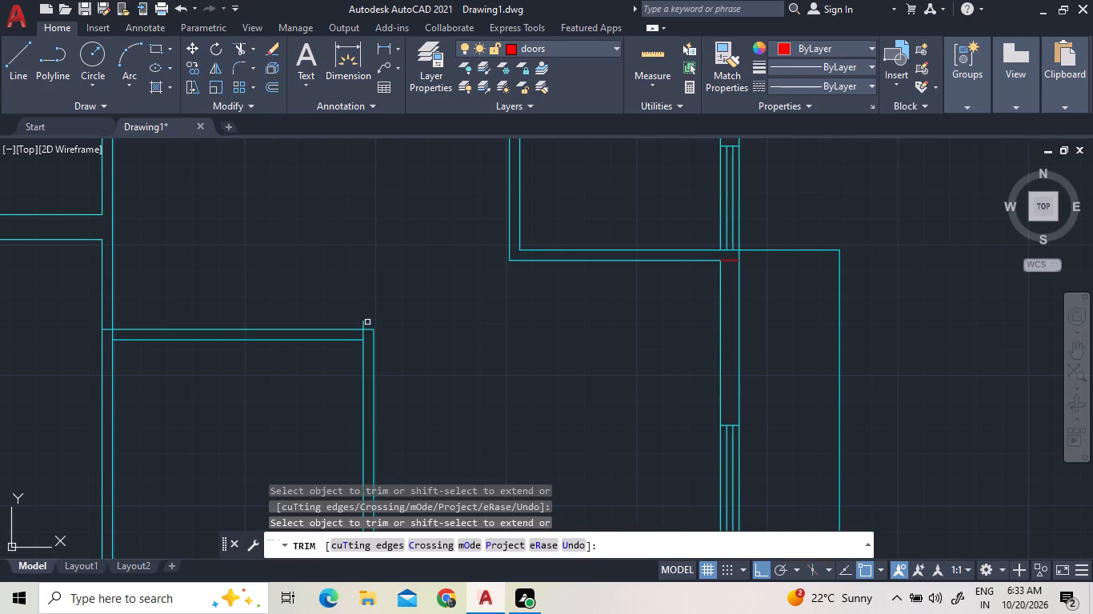
click(364, 322)
click(362, 336)
right_click(318, 274)
click(340, 277)
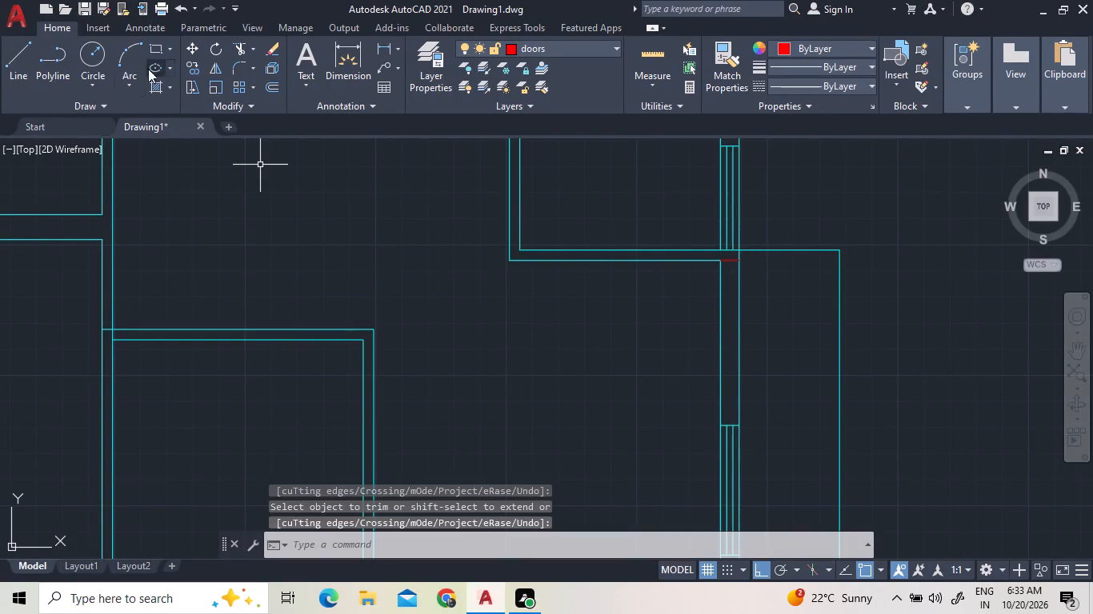
Set the doors layer's colour to index colour 10.
click(0, 54)
click(515, 51)
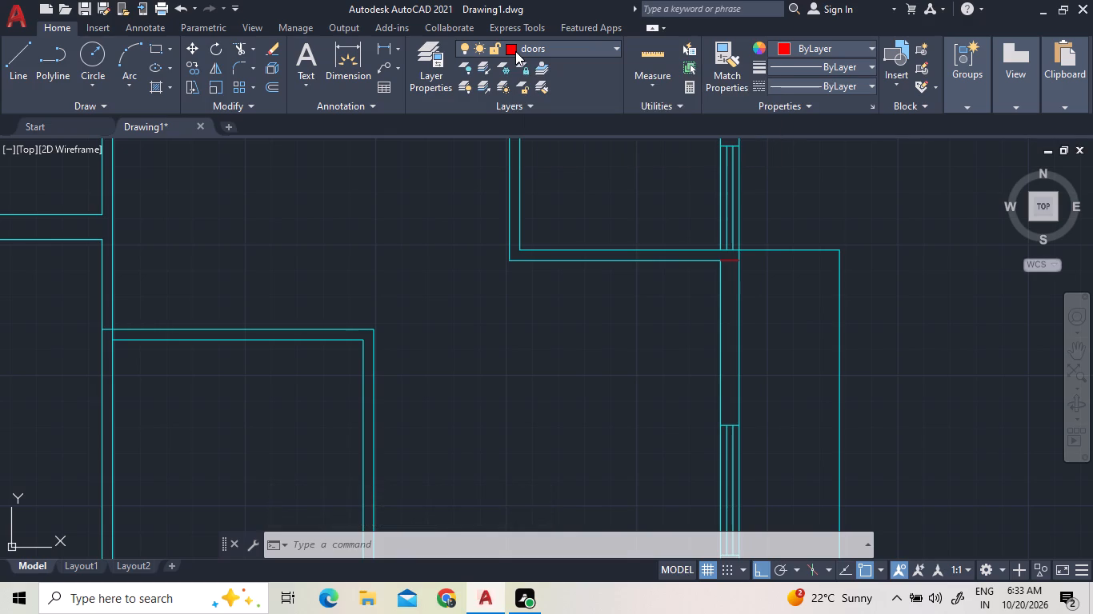
click(518, 103)
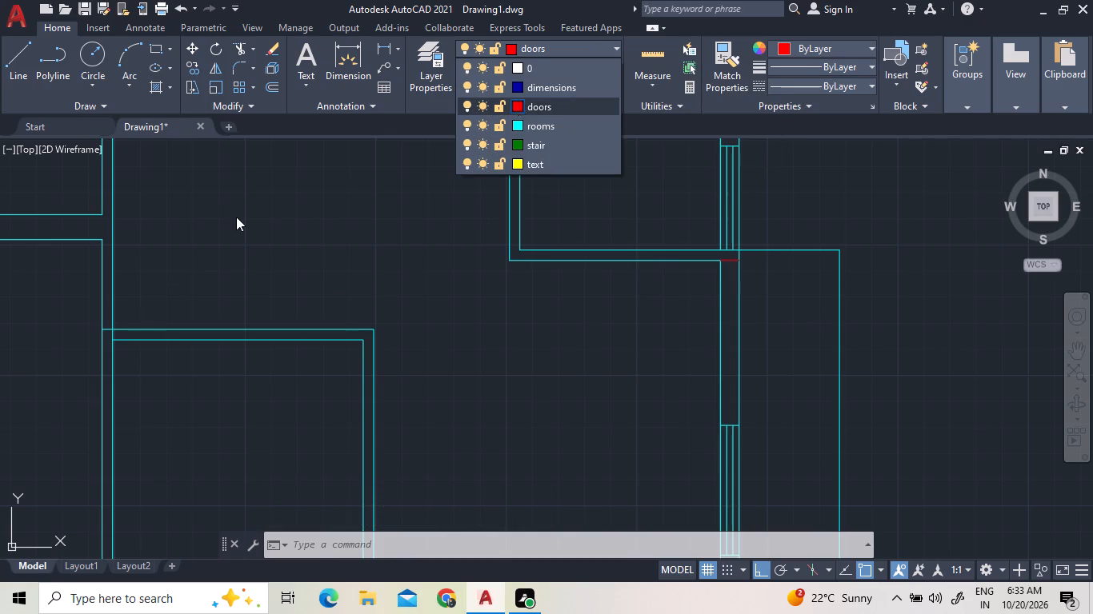
scroll(119, 329, up, 3)
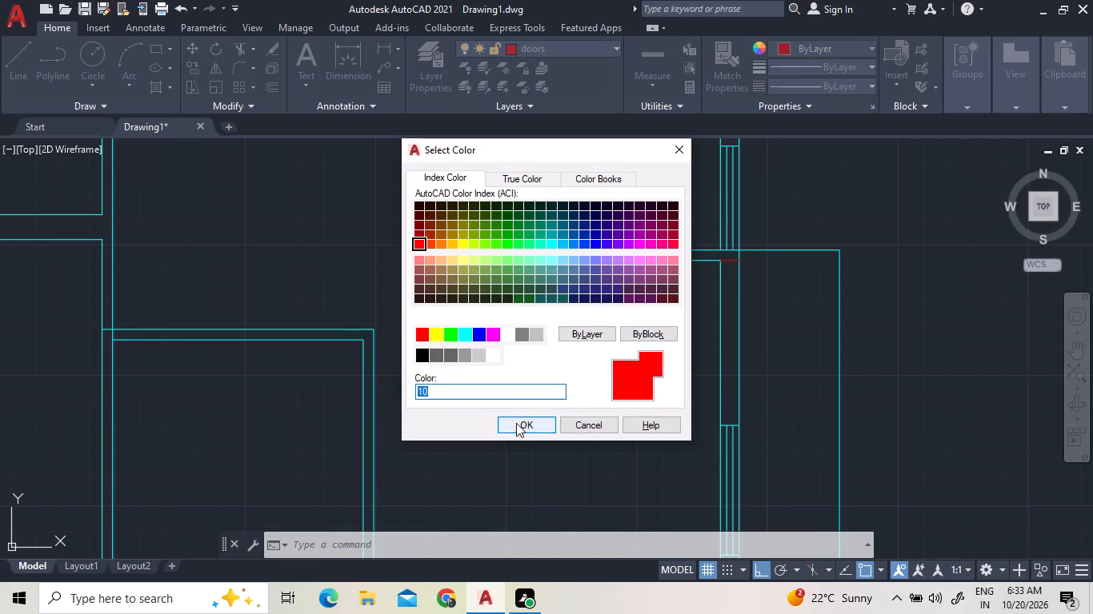
click(516, 423)
Trim the partition's right-face segment between the two lines of the lower middle room's upper wall.
scroll(114, 321, up, 3)
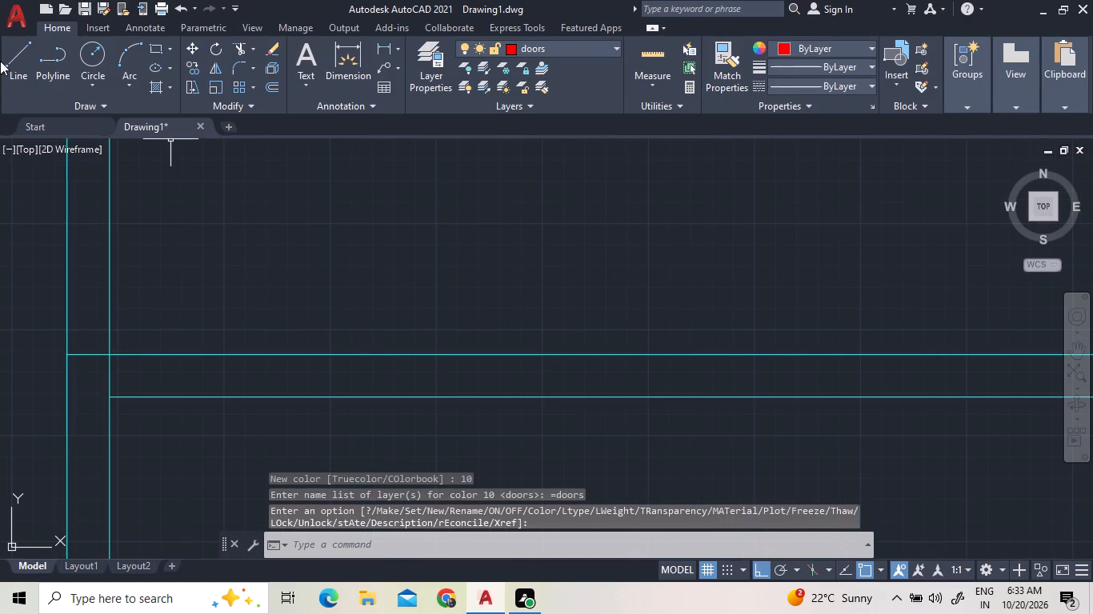
click(246, 45)
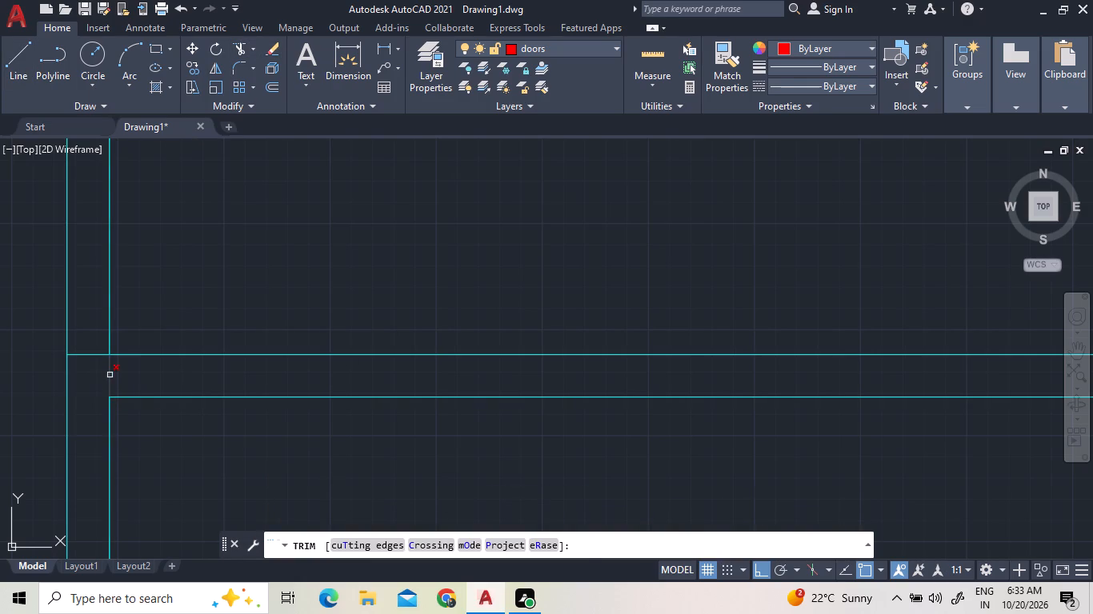
click(110, 375)
click(208, 292)
right_click(208, 292)
click(229, 300)
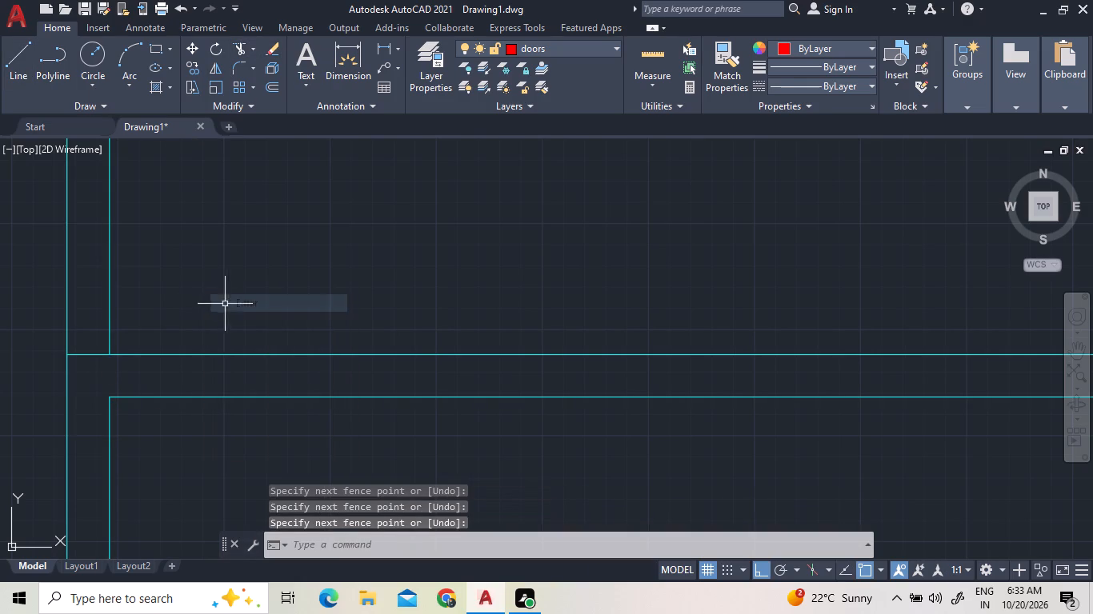
Draw a doors-layer line across the trimmed gap, joining the two upper wall lines at the lower middle room's upper-left corner.
click(24, 74)
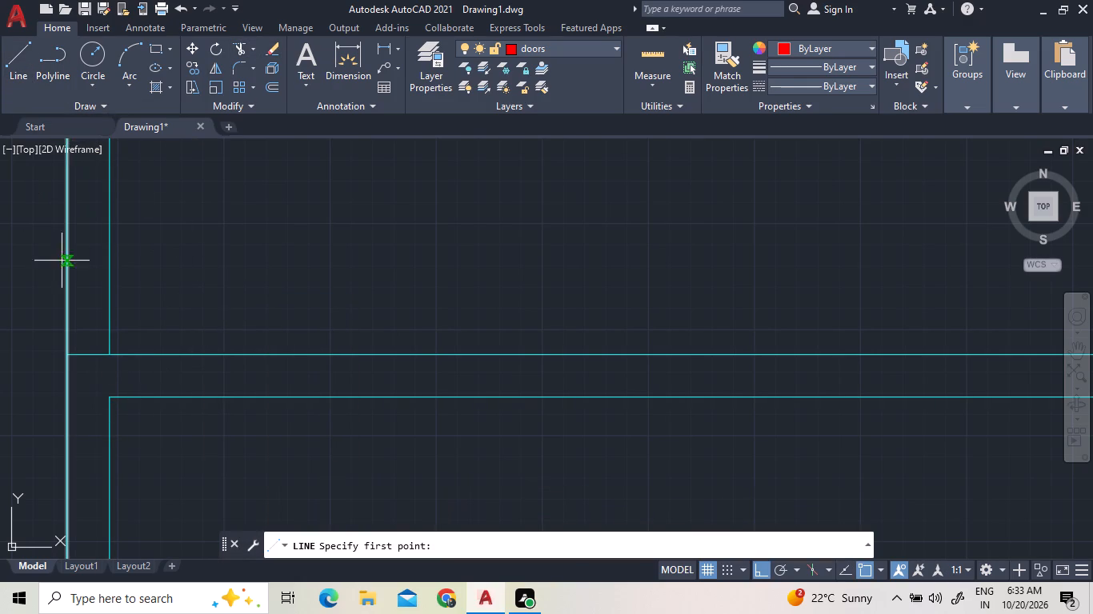
click(111, 353)
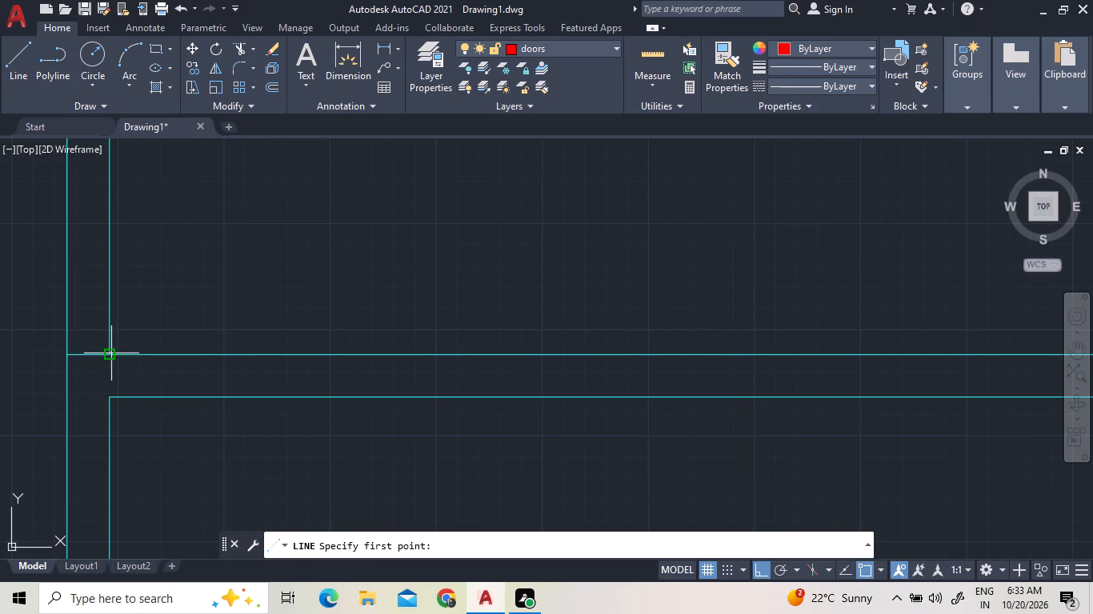
click(107, 397)
right_click(241, 291)
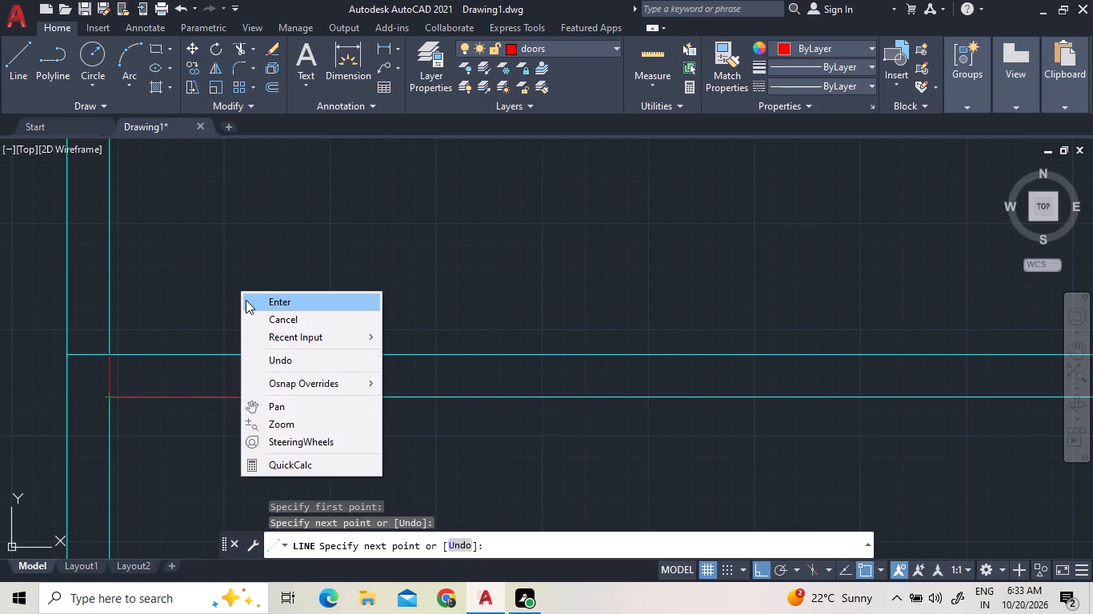
click(246, 300)
Extend the lower line of the upper-left room's bottom wall to the partition's right face.
scroll(256, 297, down, 3)
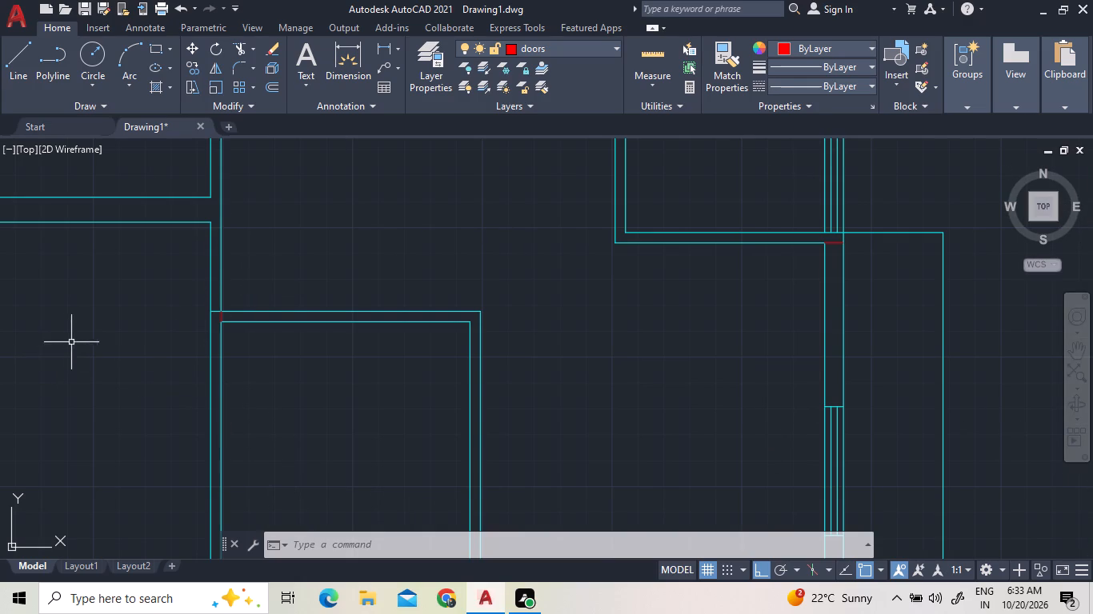
scroll(194, 213, up, 3)
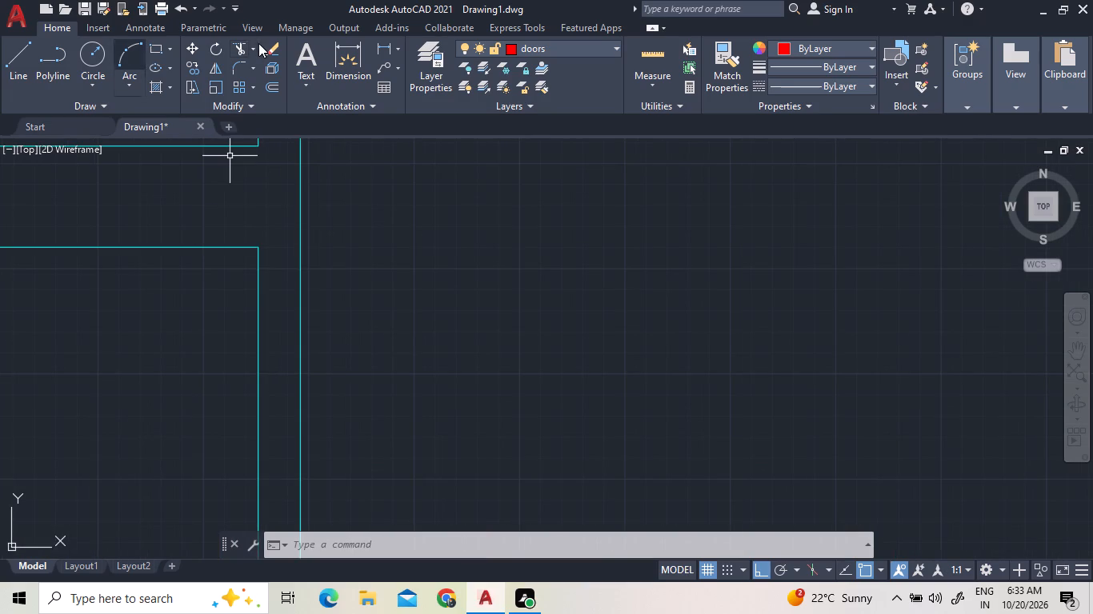
click(256, 46)
click(242, 110)
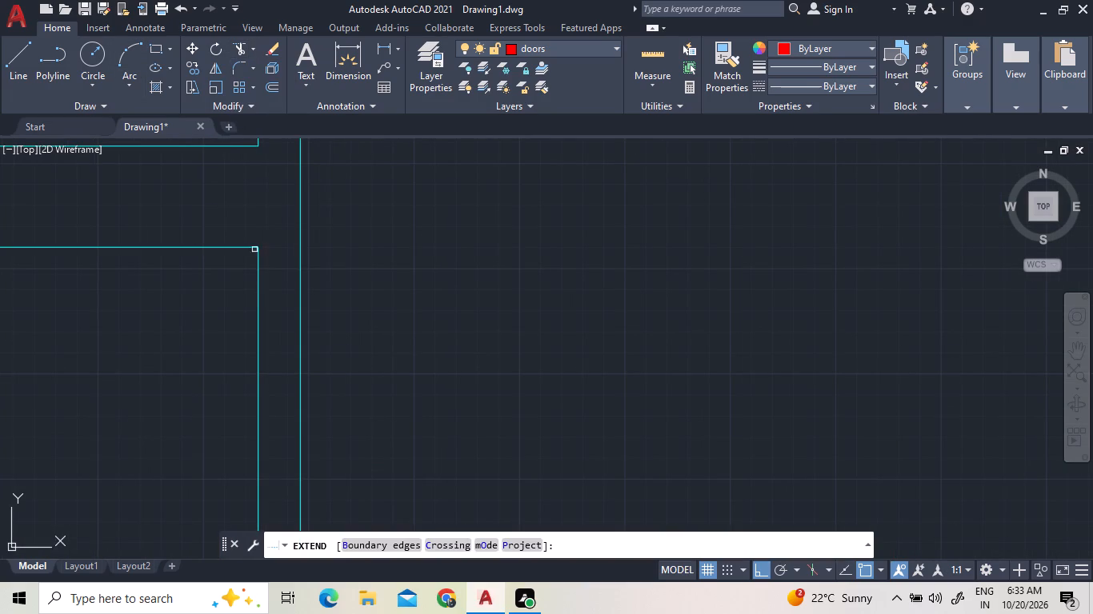
click(225, 249)
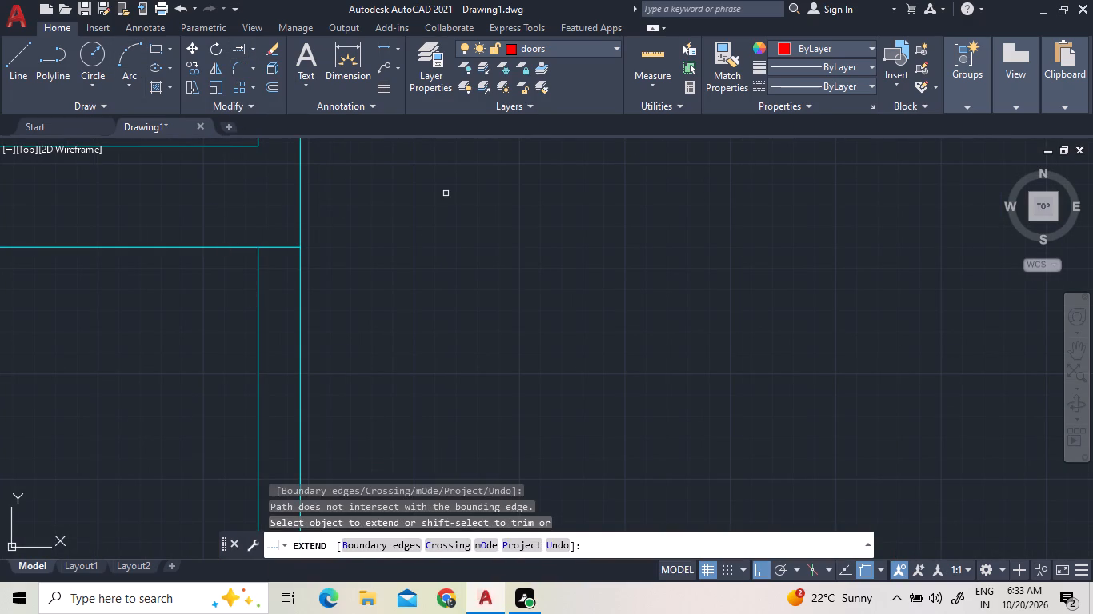
right_click(448, 193)
click(461, 208)
scroll(465, 201, down, 2)
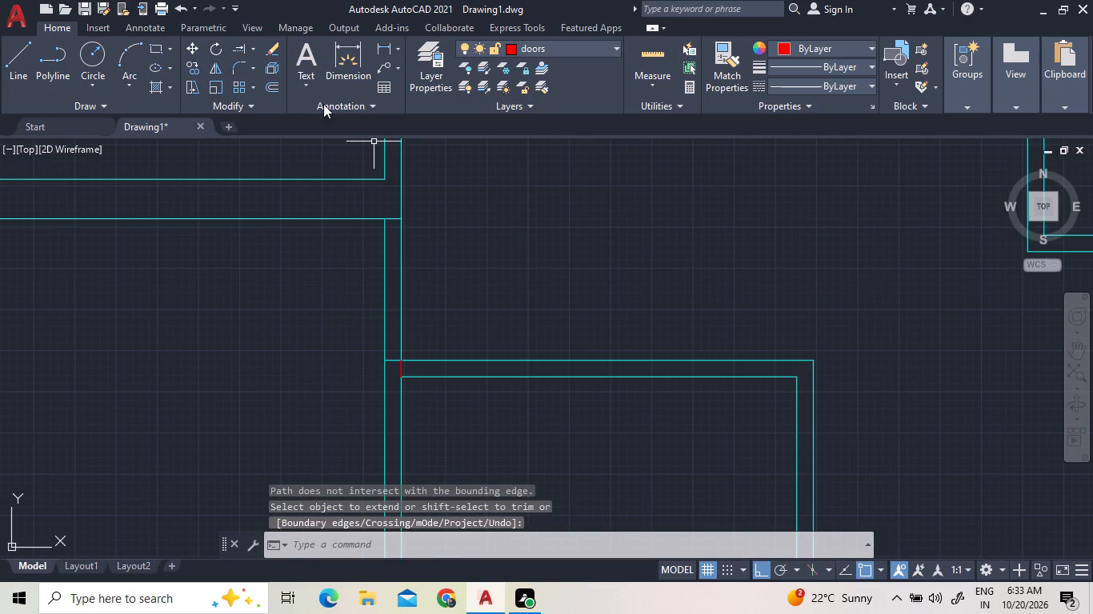
Trim both partition lines between the upper-left room's bottom wall and the lower middle room's upper wall.
click(253, 46)
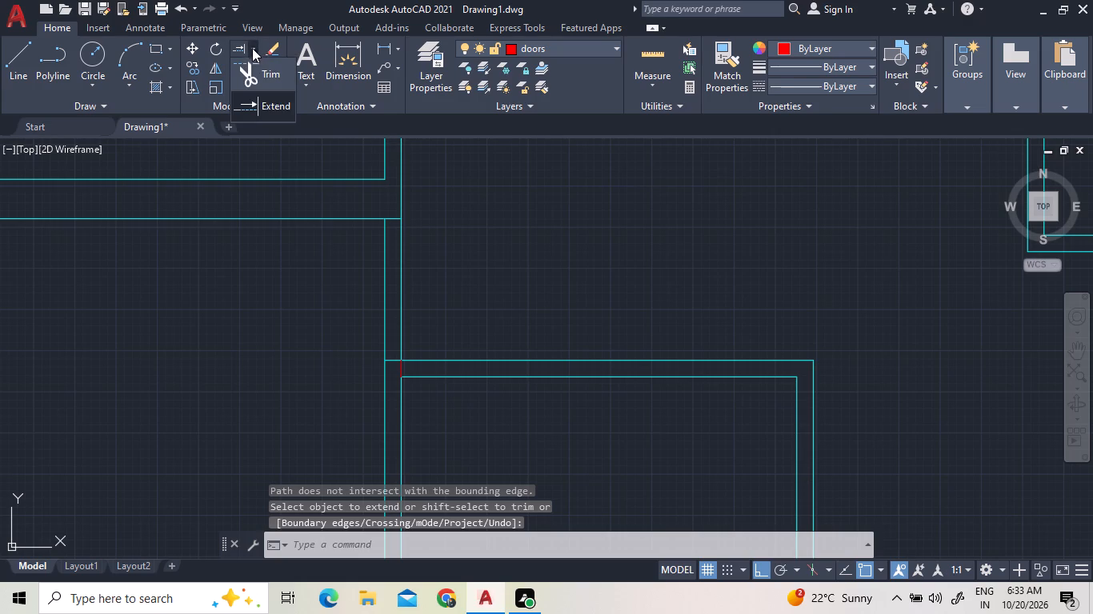
click(252, 70)
click(514, 287)
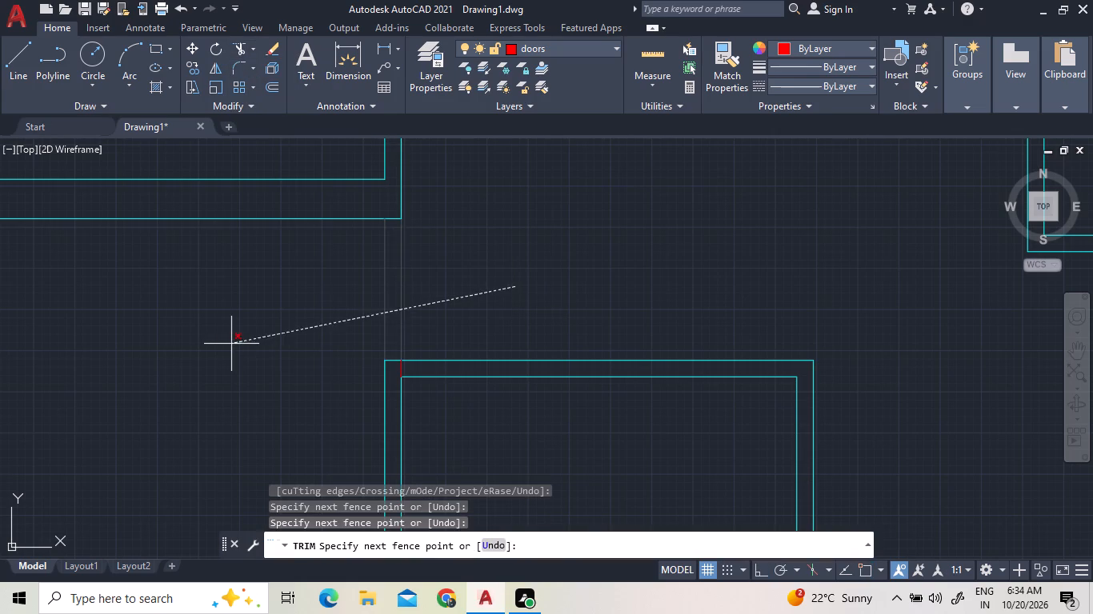
click(254, 286)
Extend the small upper room's lower wall line to the partition's right face, and the partition's right face up to the outer wall line.
scroll(346, 267, down, 3)
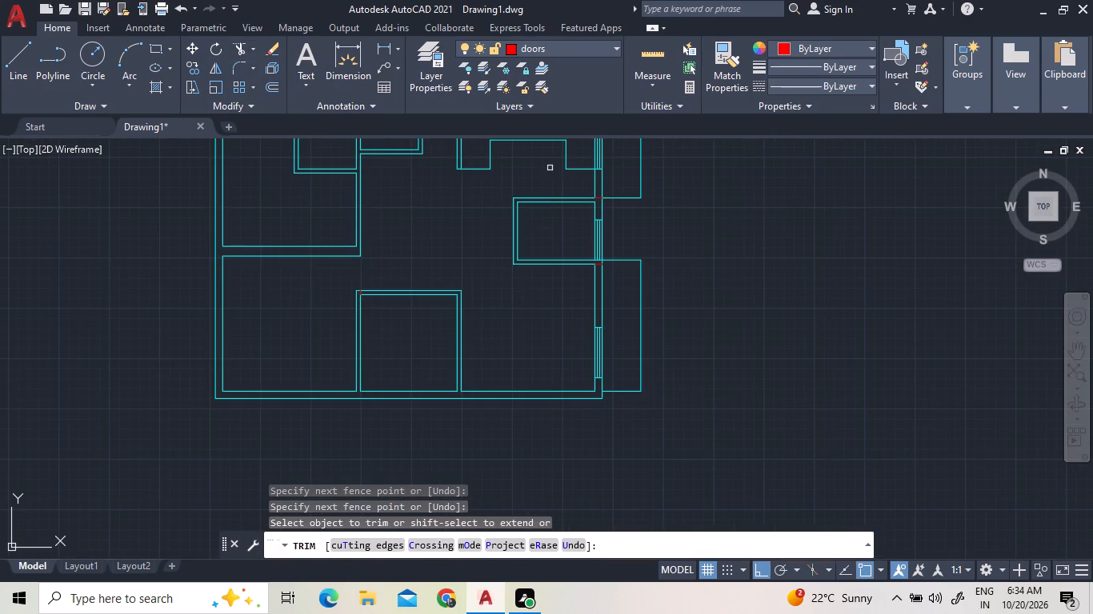
scroll(531, 188, down, 2)
scroll(476, 130, up, 3)
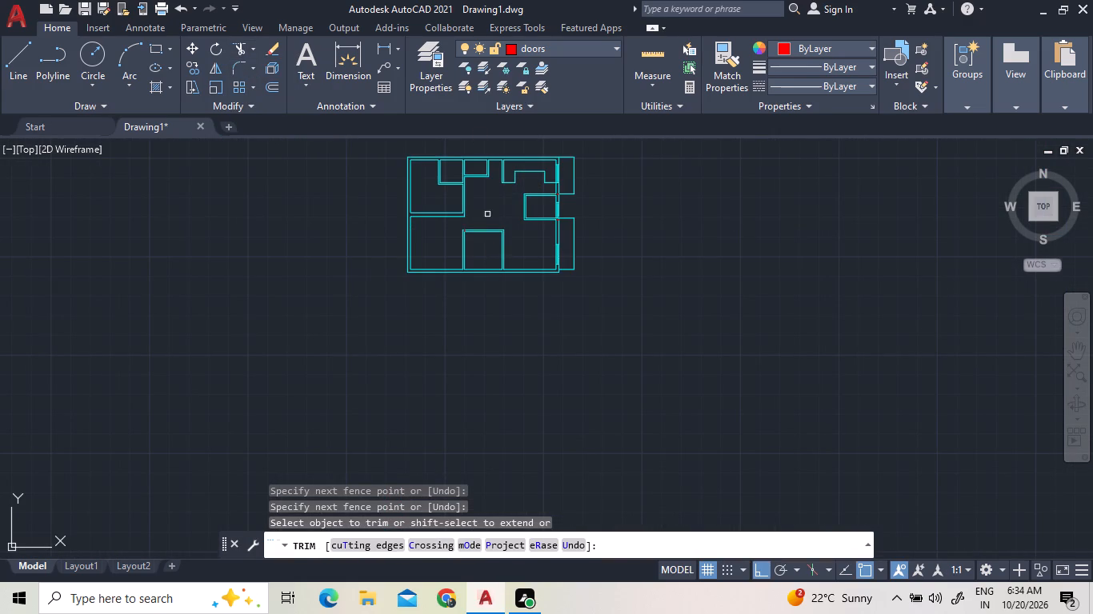
scroll(489, 204, up, 5)
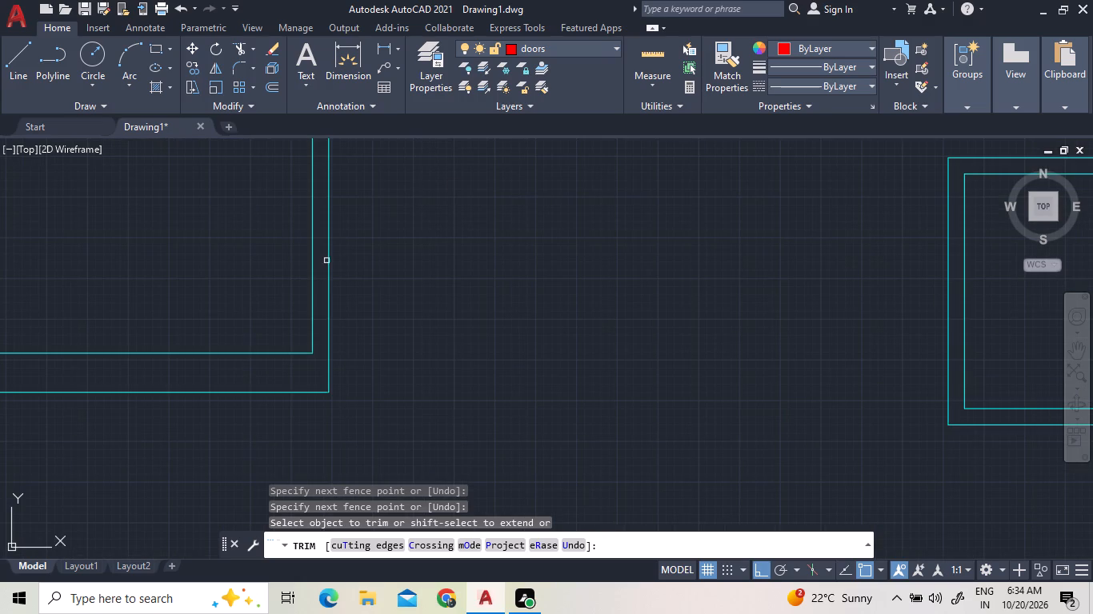
scroll(464, 361, up, 2)
scroll(465, 353, down, 2)
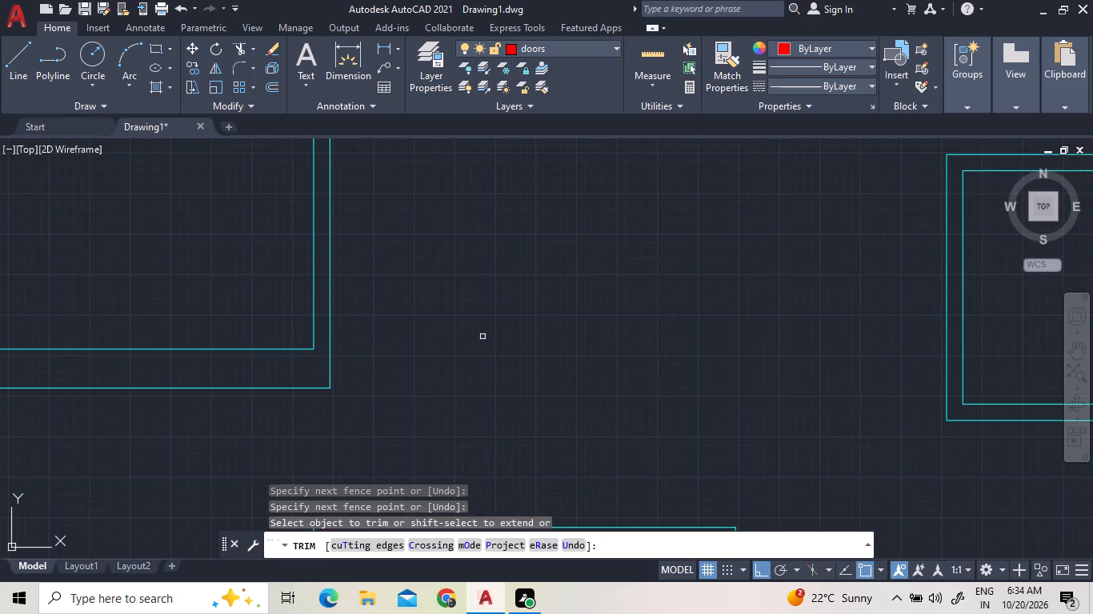
scroll(482, 336, down, 2)
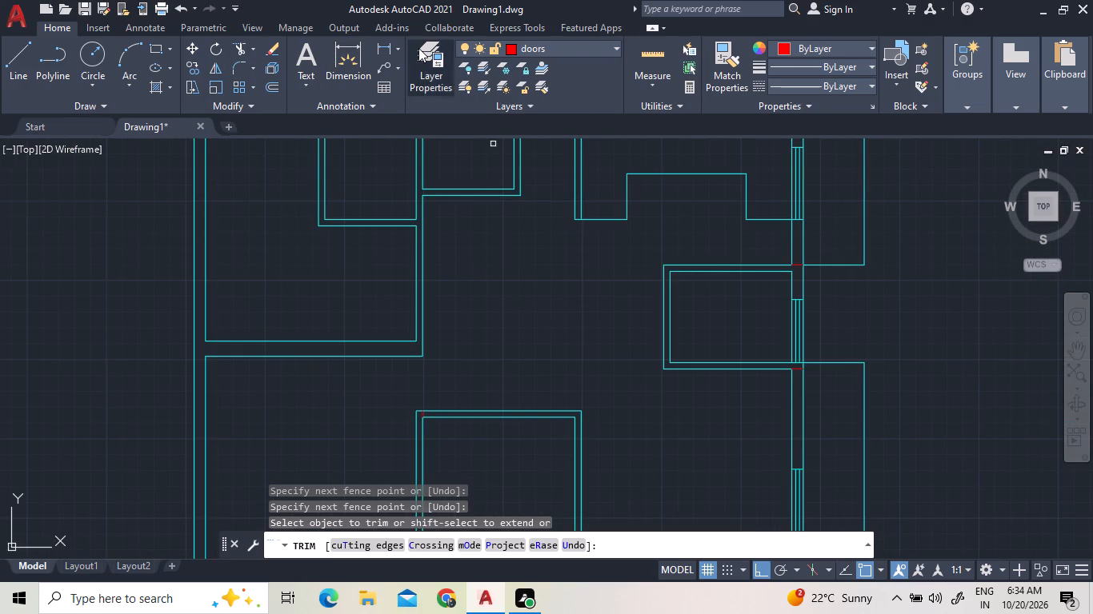
scroll(418, 48, down, 1)
scroll(468, 210, up, 2)
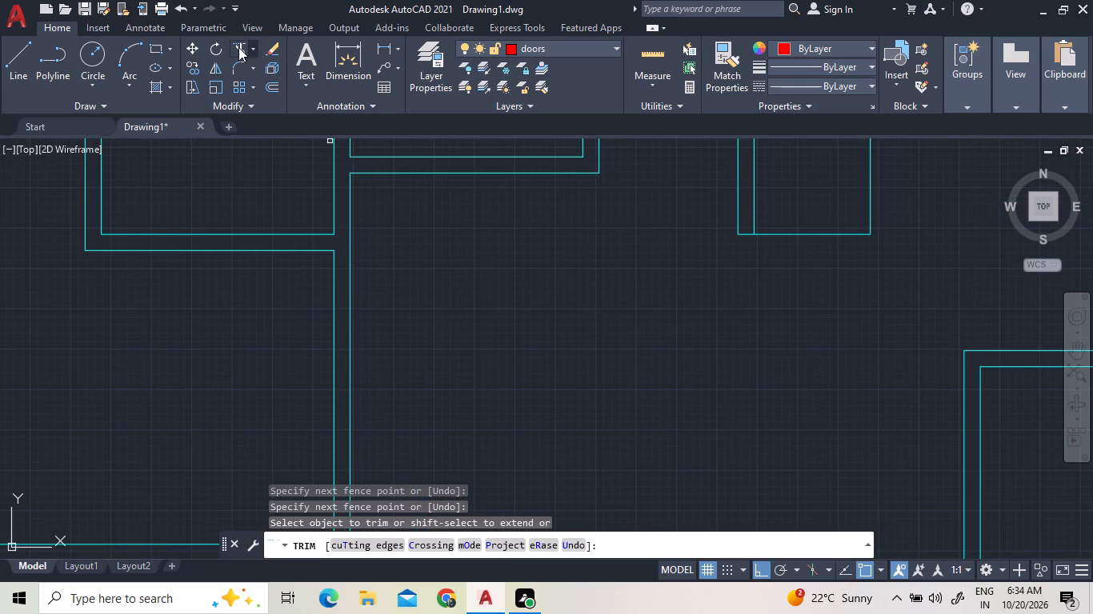
click(249, 47)
click(258, 105)
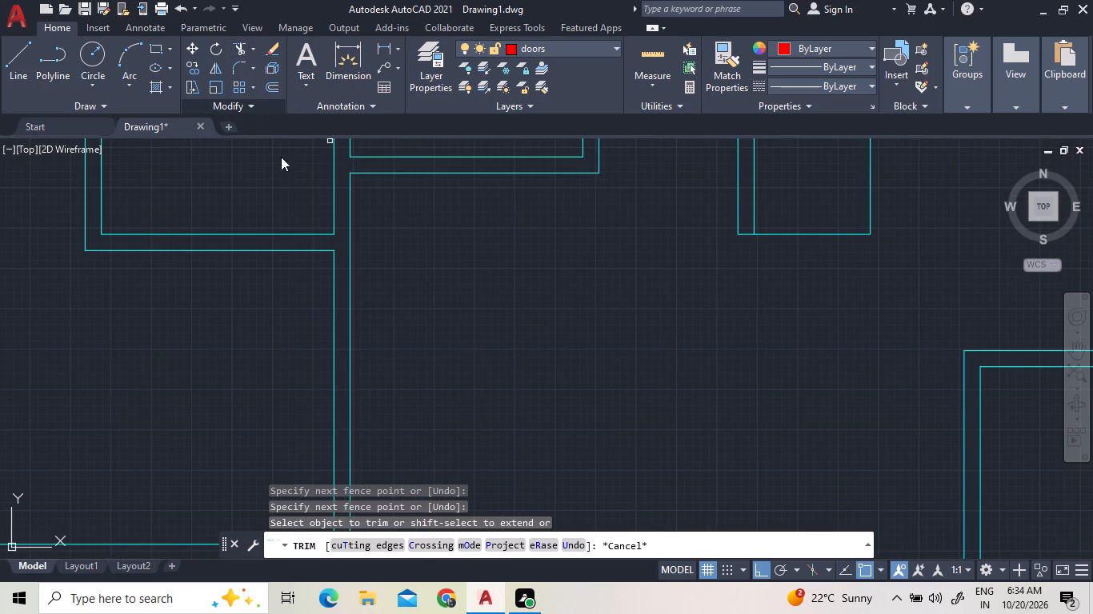
click(316, 252)
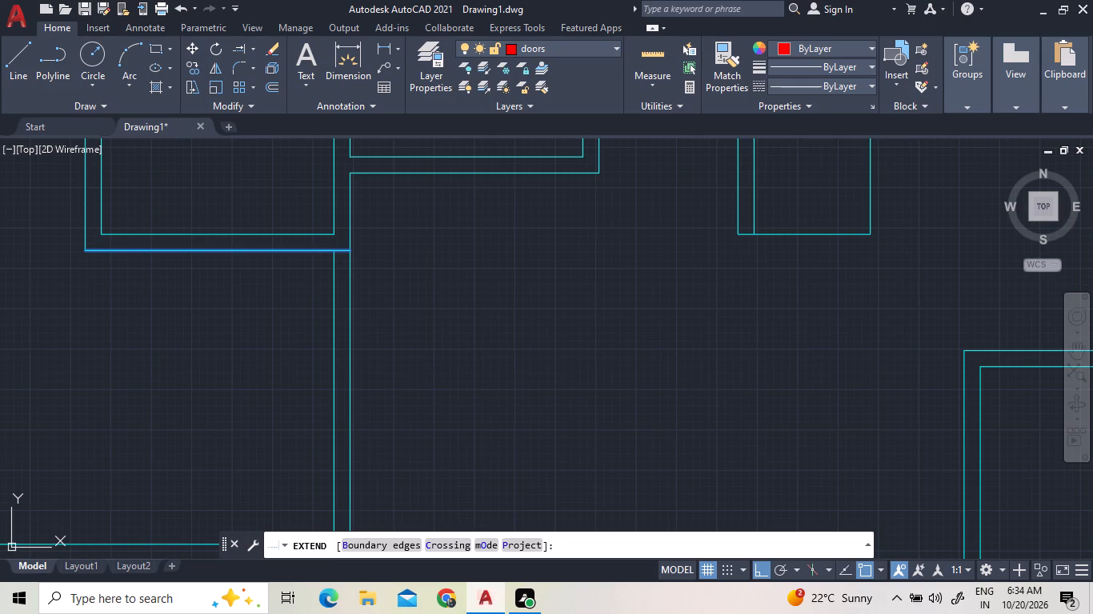
scroll(480, 305, down, 2)
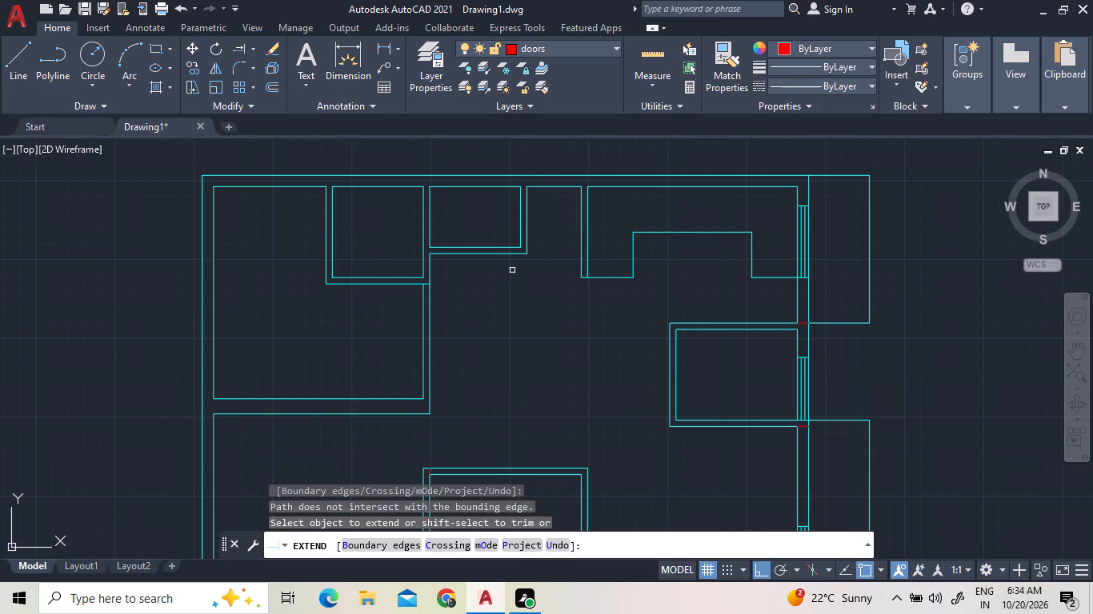
click(429, 207)
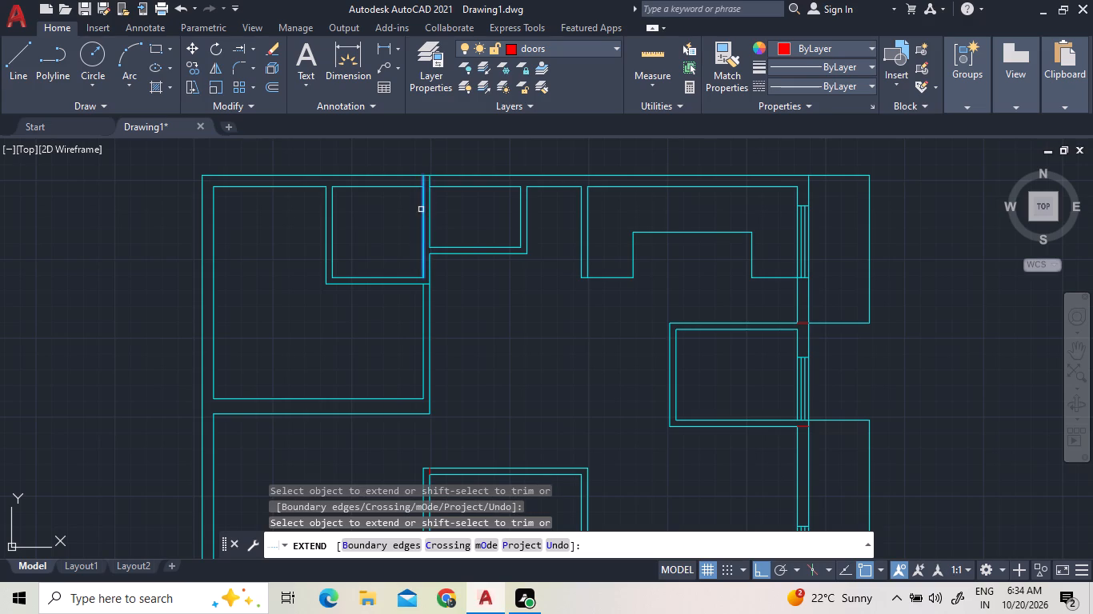
right_click(389, 146)
click(401, 152)
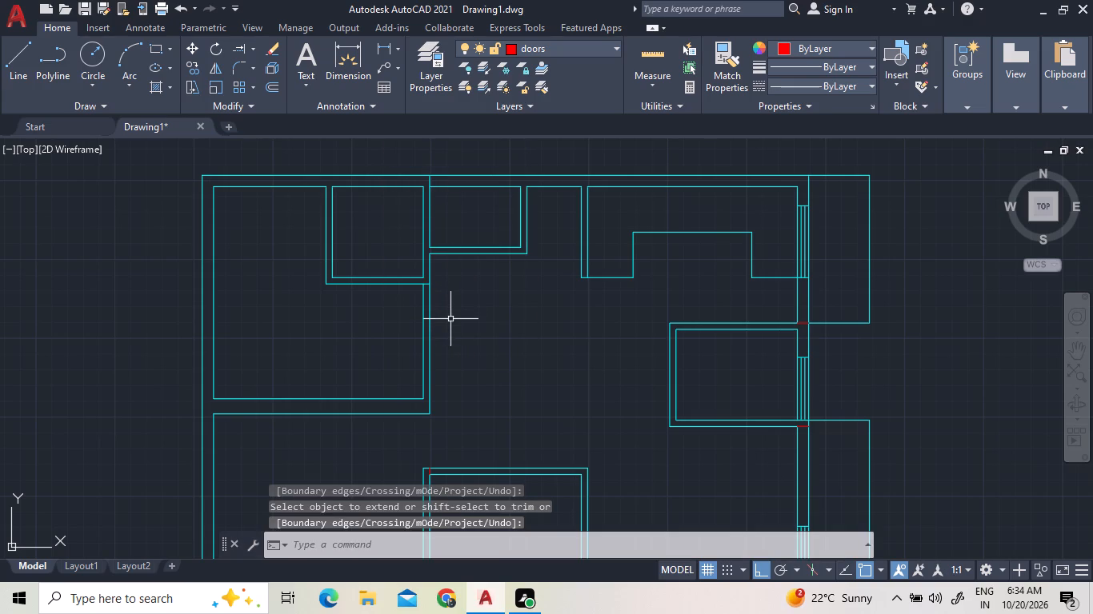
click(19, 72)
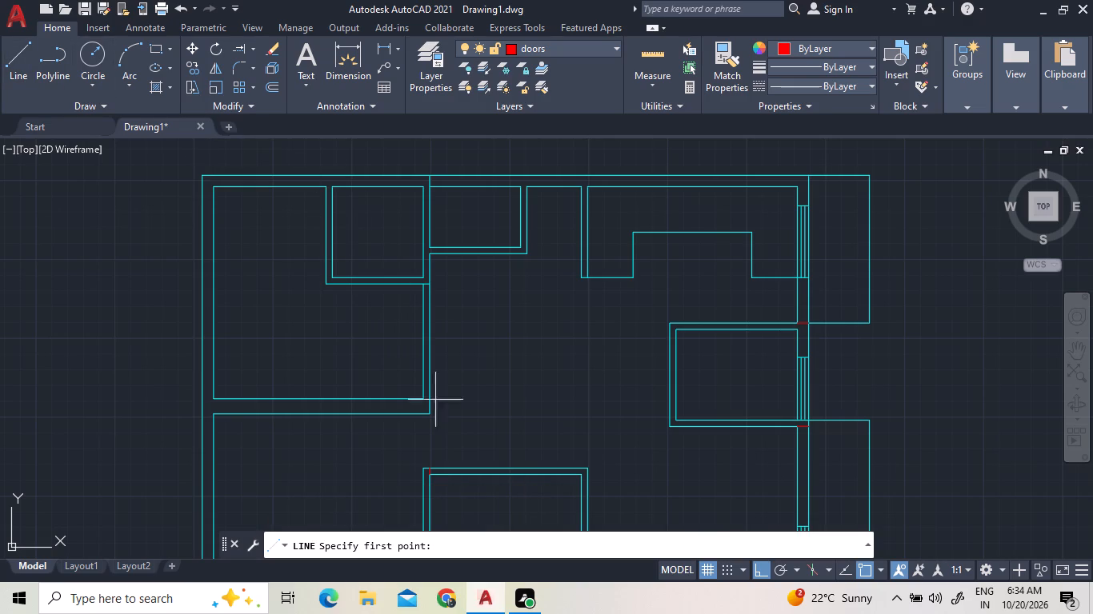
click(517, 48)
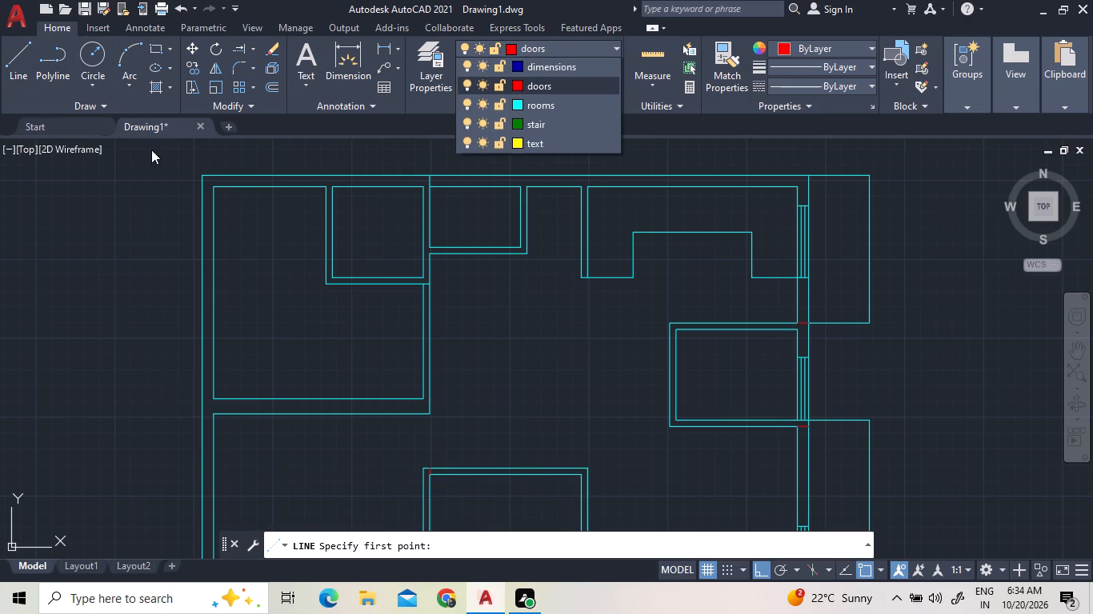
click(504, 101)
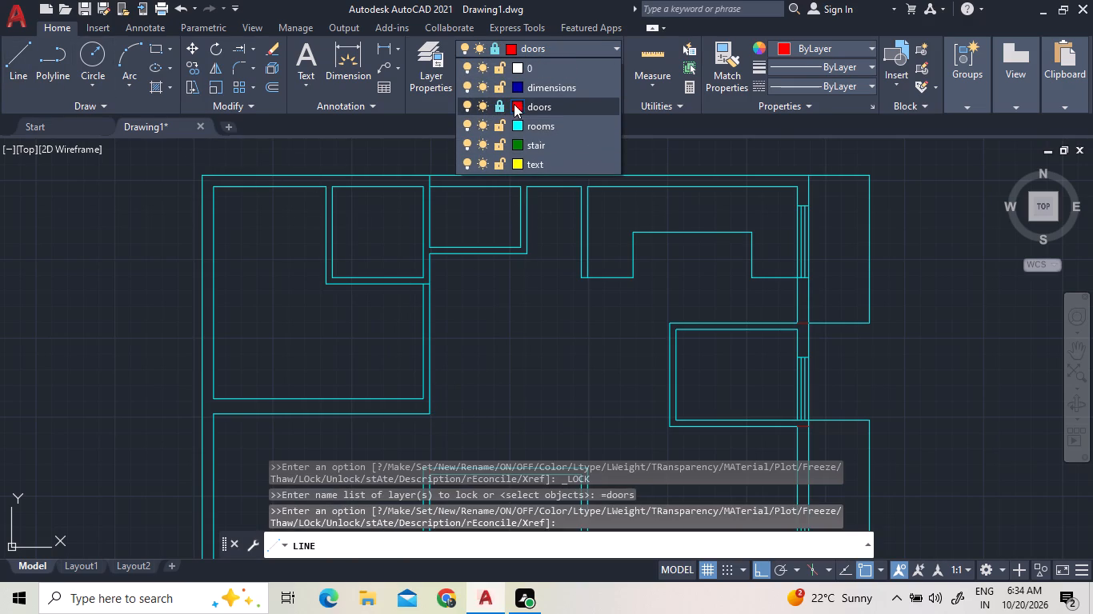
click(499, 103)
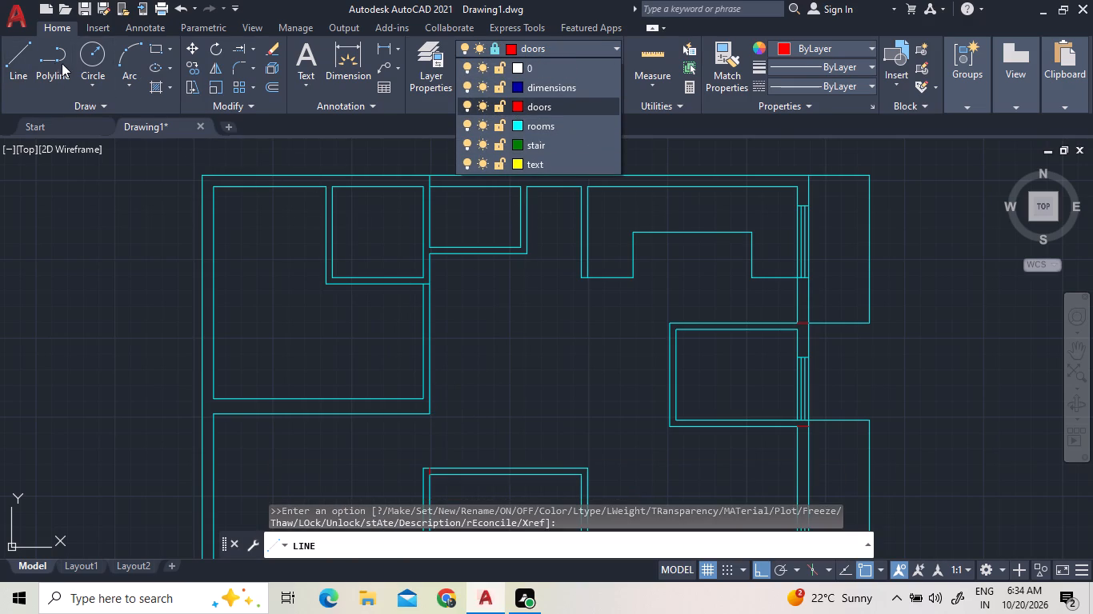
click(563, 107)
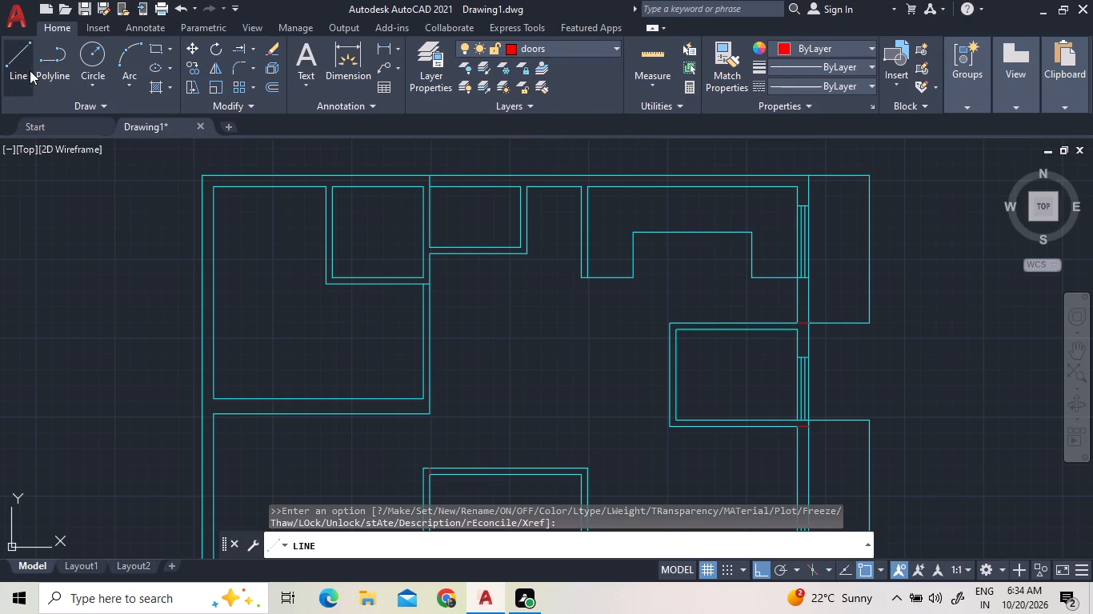
Draw a doors-layer line across the partition from the upper-left room's inner lower-right corner to the partition's right face.
click(26, 72)
scroll(442, 400, up, 4)
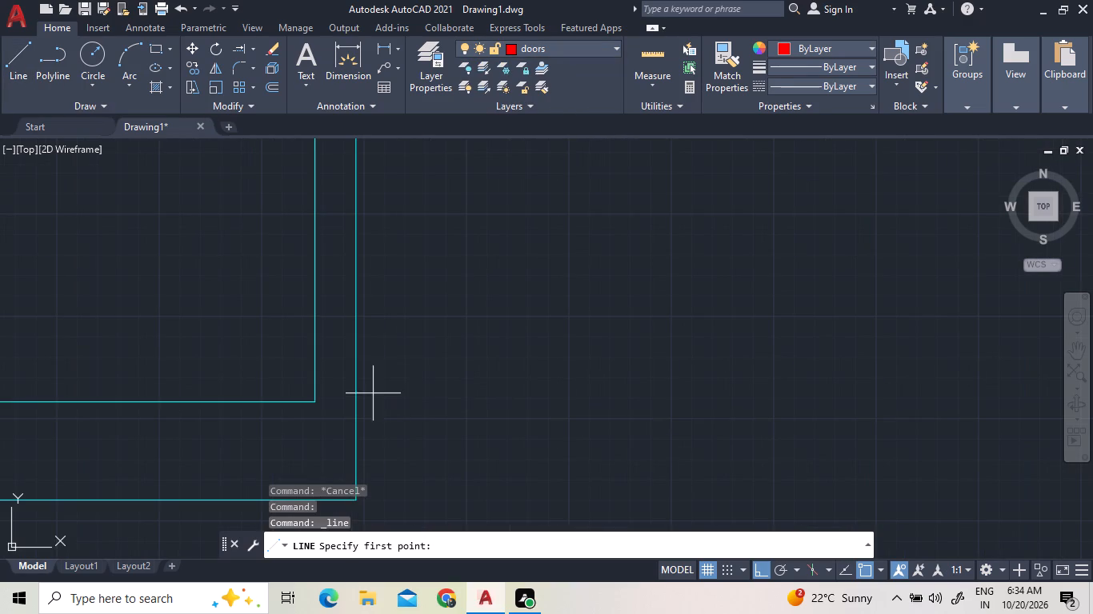
drag(314, 401, 322, 401)
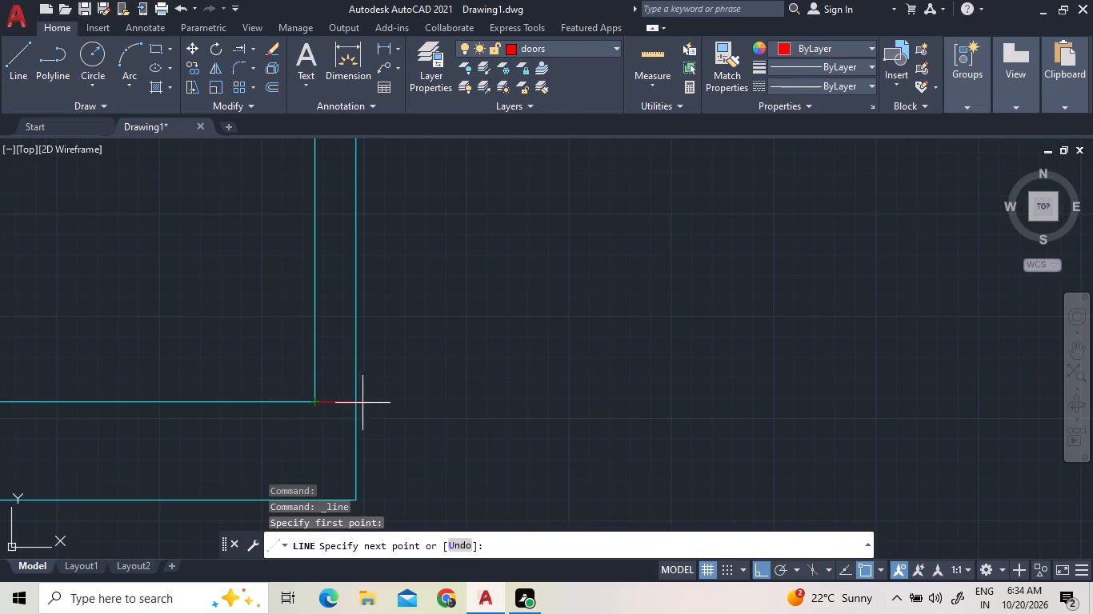
click(356, 401)
right_click(487, 365)
click(491, 369)
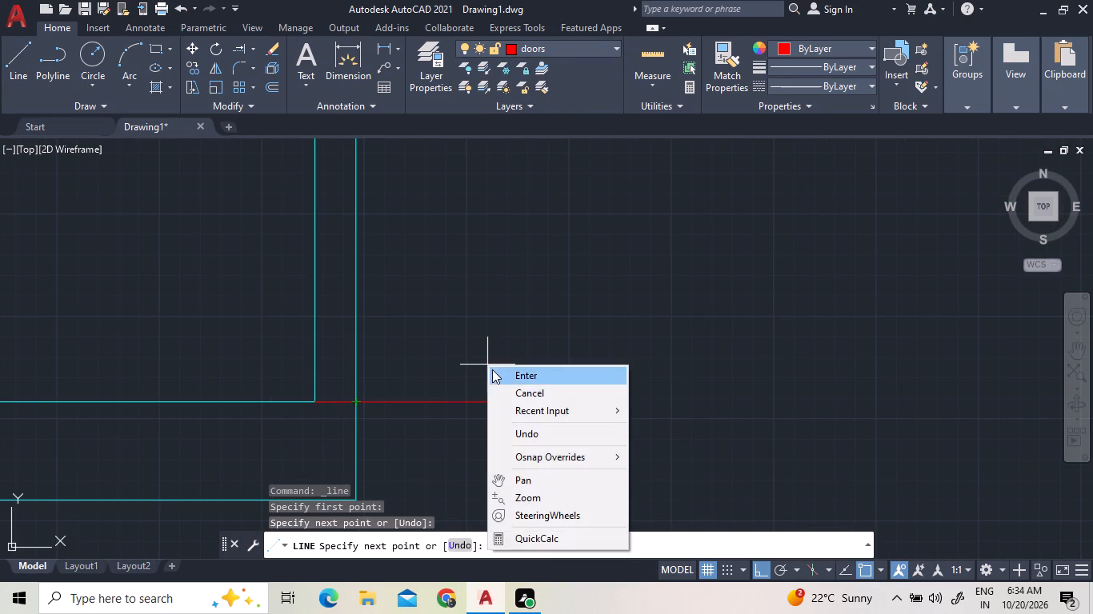
Offset the doors-layer line at the upper-left room's inner lower-right corner 3'4" upward within the partition.
scroll(489, 369, down, 4)
scroll(479, 357, up, 2)
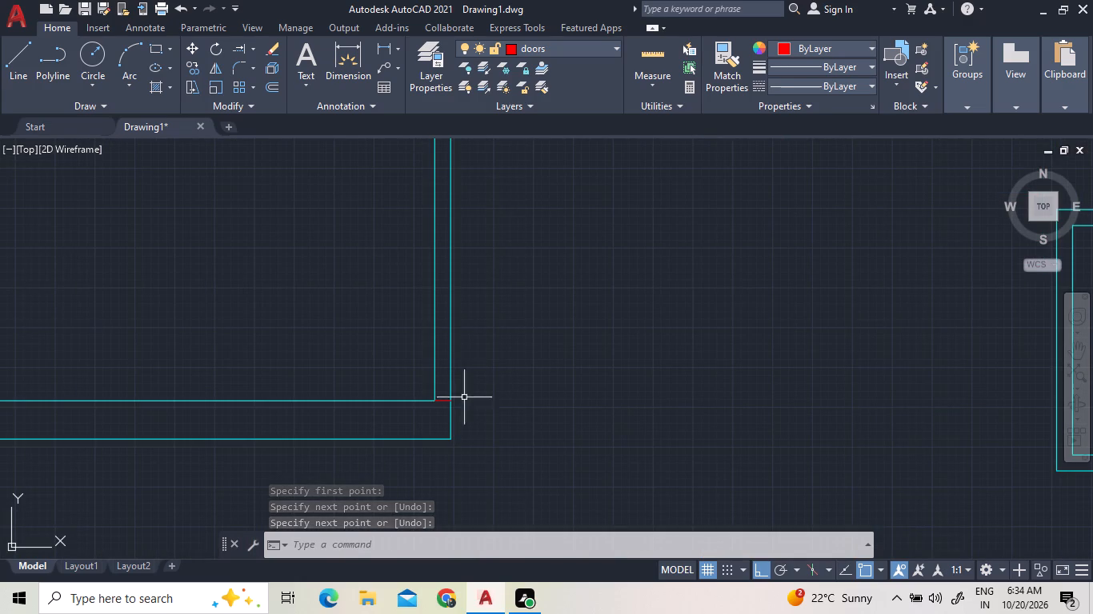
click(274, 90)
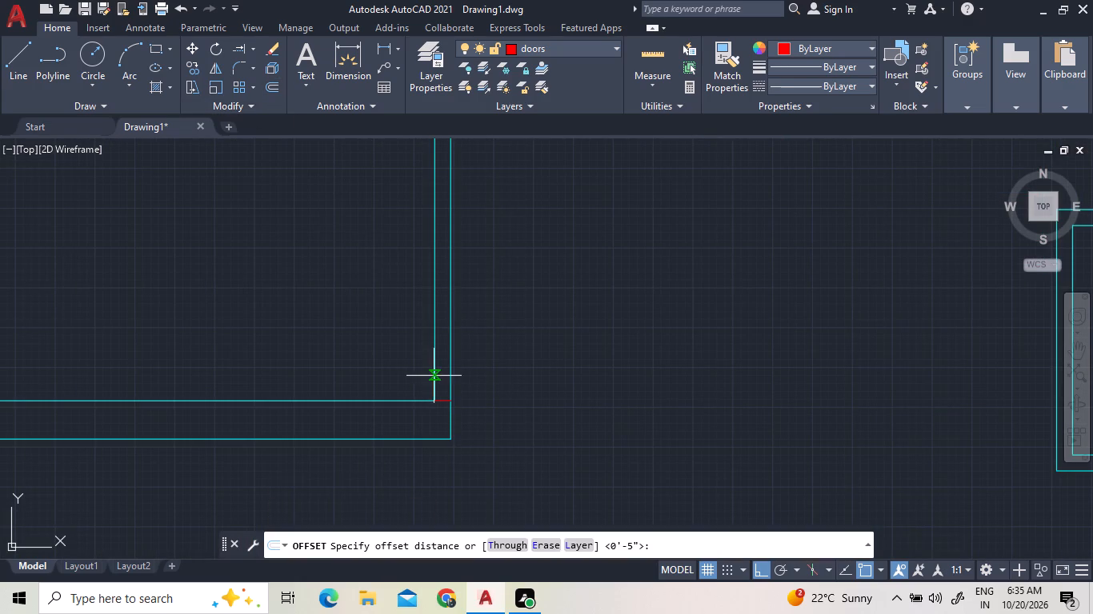
scroll(434, 376, up, 3)
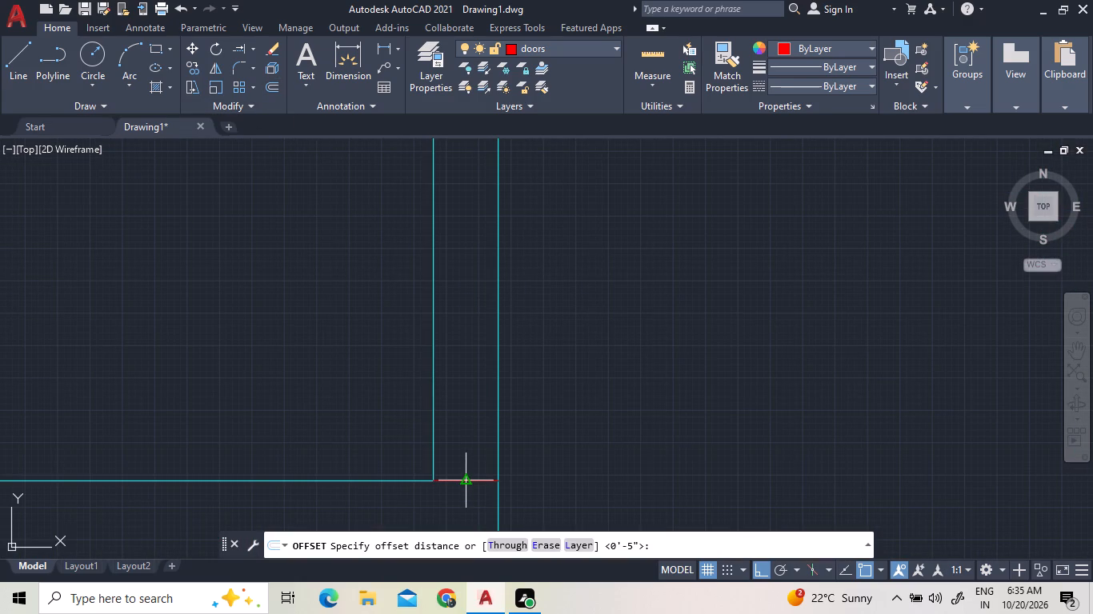
click(464, 479)
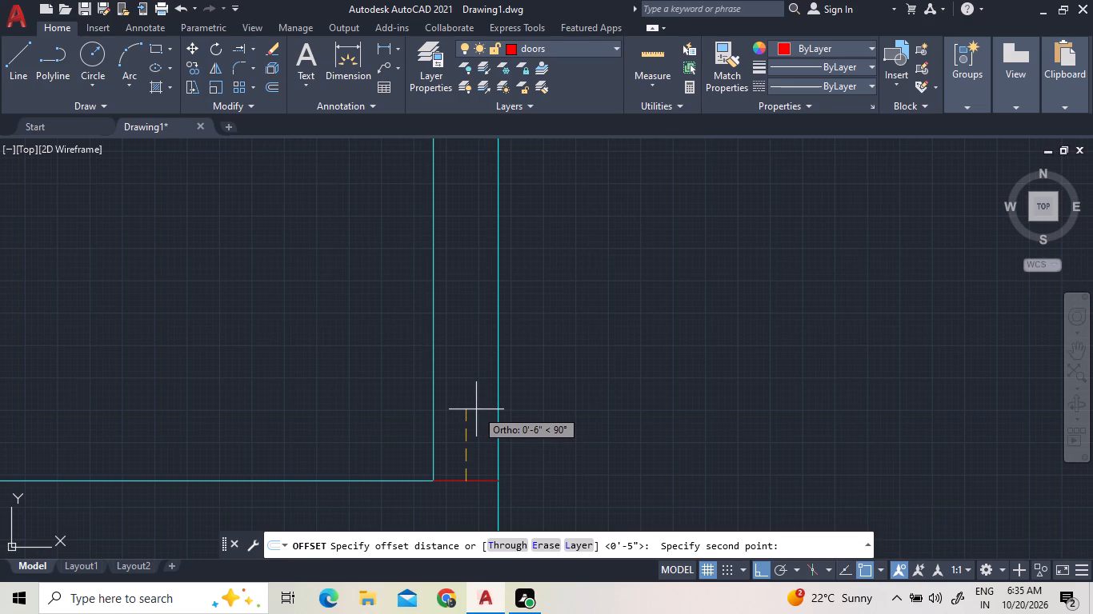
text(3')
key(4)
key(shift+quotedbl)
key(Return)
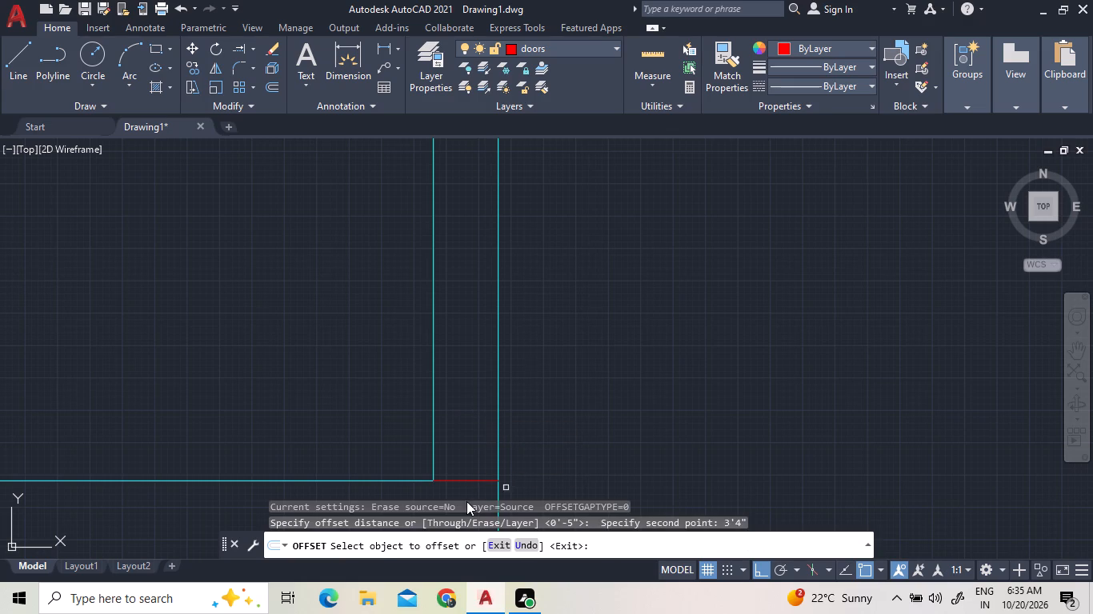
click(472, 480)
scroll(473, 381, down, 4)
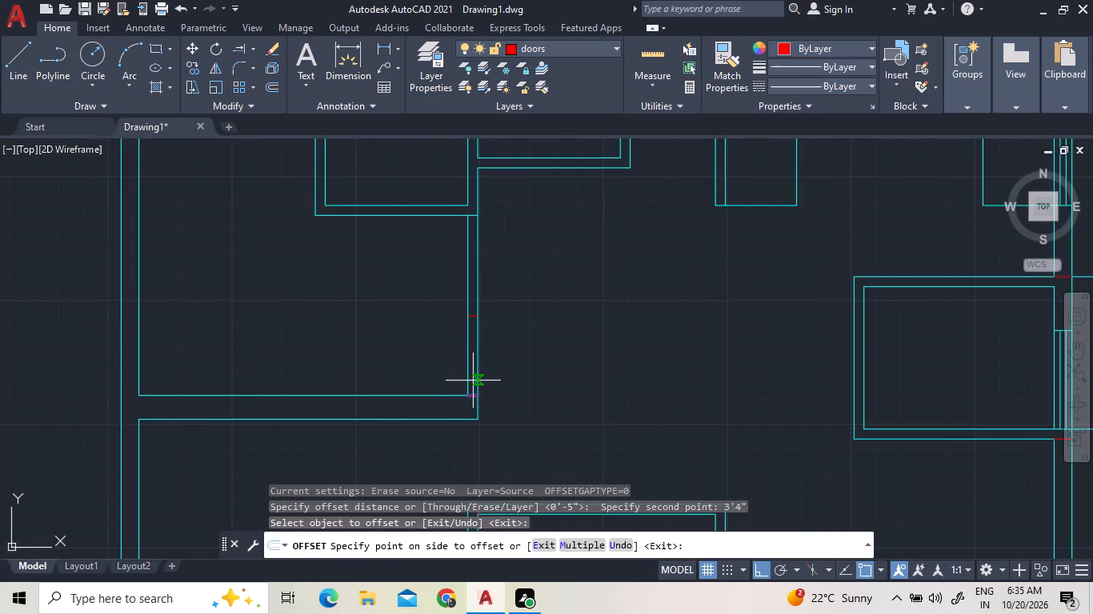
click(474, 376)
scroll(955, 308, down, 1)
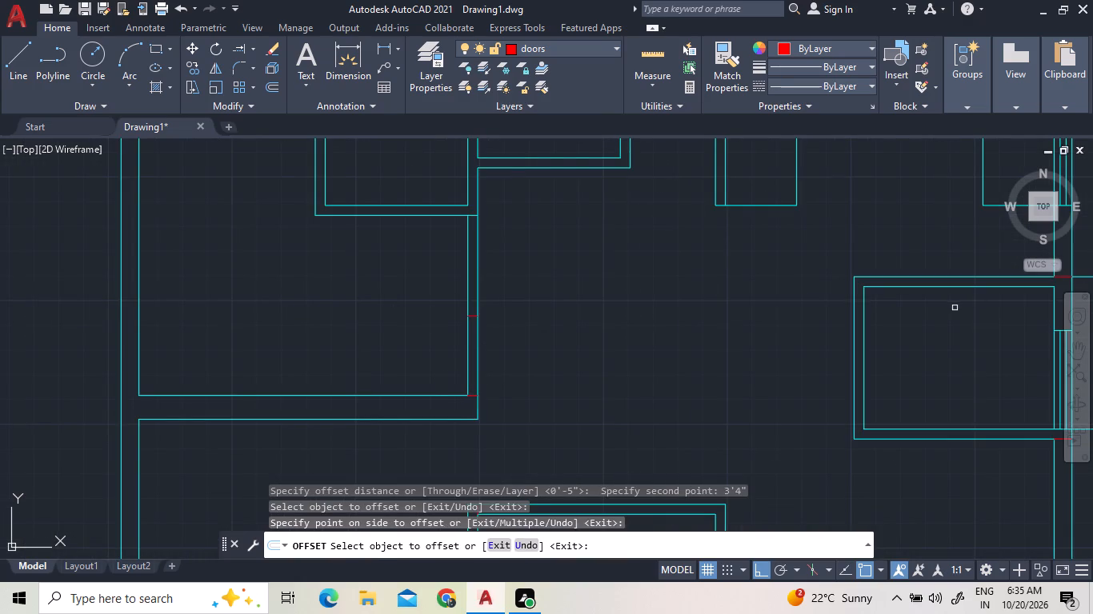
Offset the outer line of the lower middle room's right wall 3'4" to the right.
scroll(955, 308, down, 1)
scroll(955, 437, up, 3)
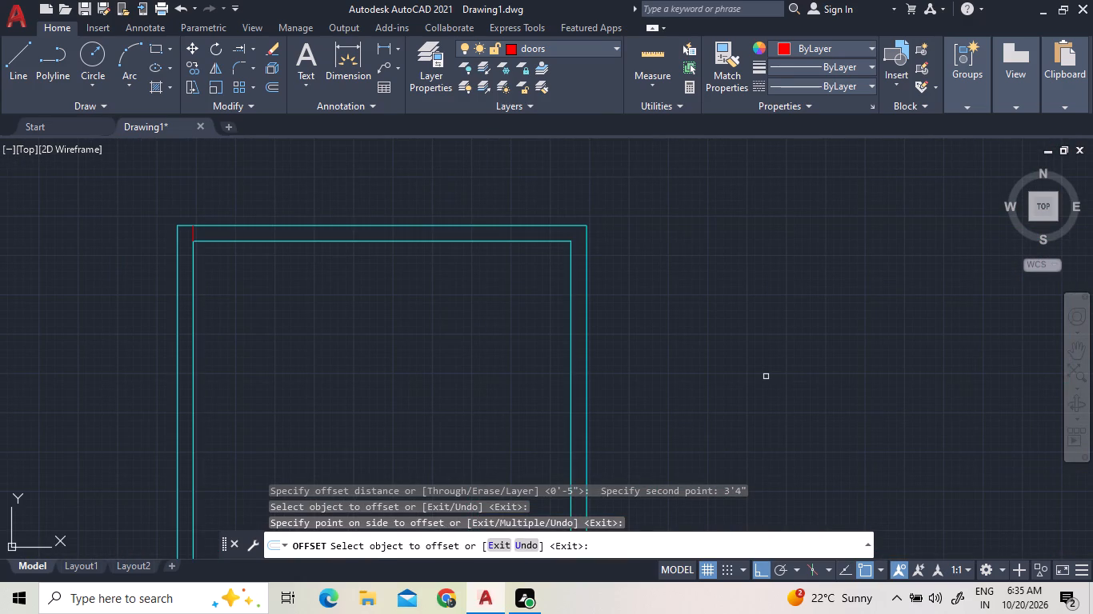
click(586, 315)
scroll(1043, 333, down, 3)
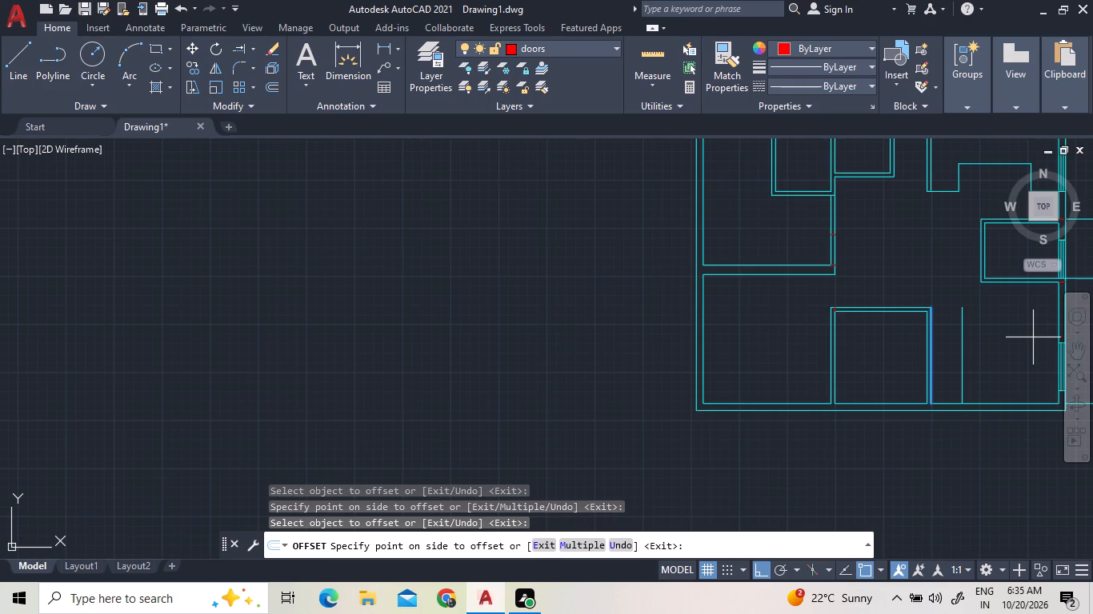
scroll(1029, 340, up, 4)
click(971, 353)
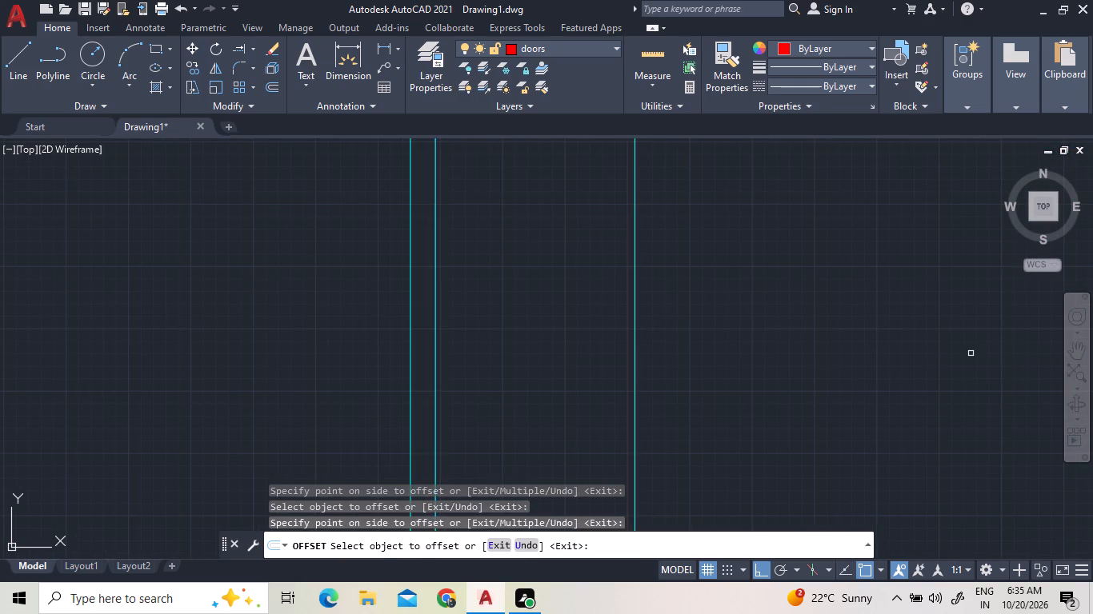
scroll(968, 353, down, 1)
Measure the wall lengths and clearances around the lower middle room with the quick measure tool.
click(648, 62)
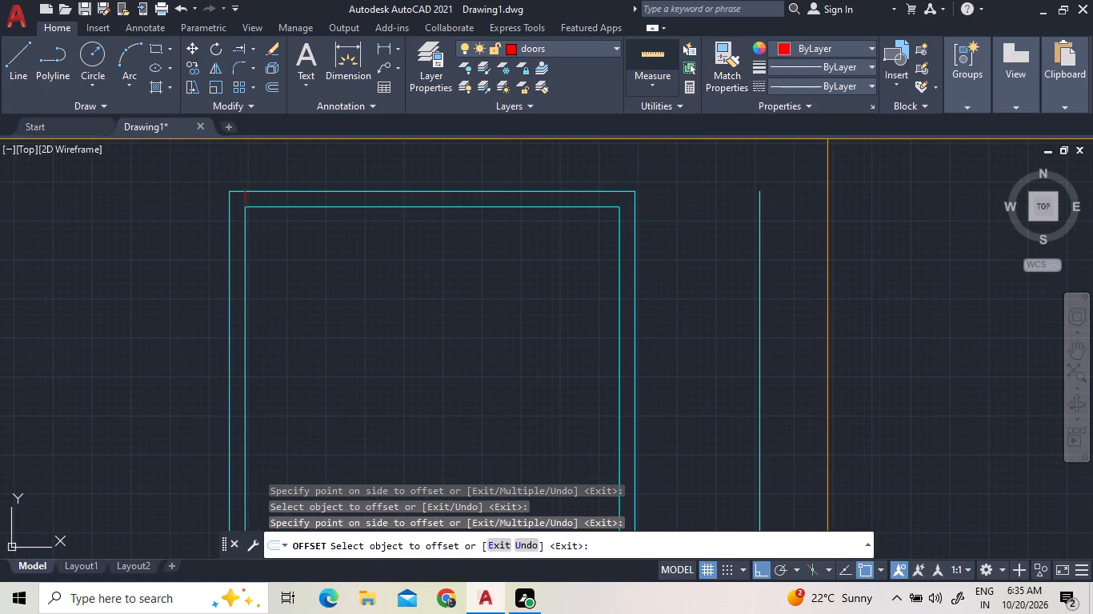
scroll(712, 270, down, 3)
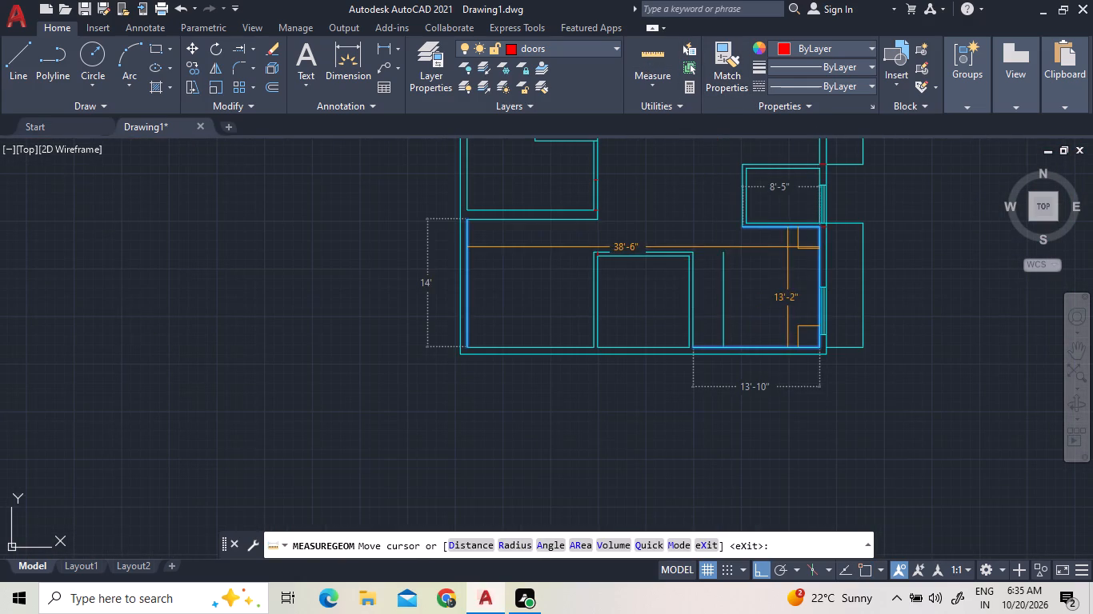
scroll(791, 243, up, 1)
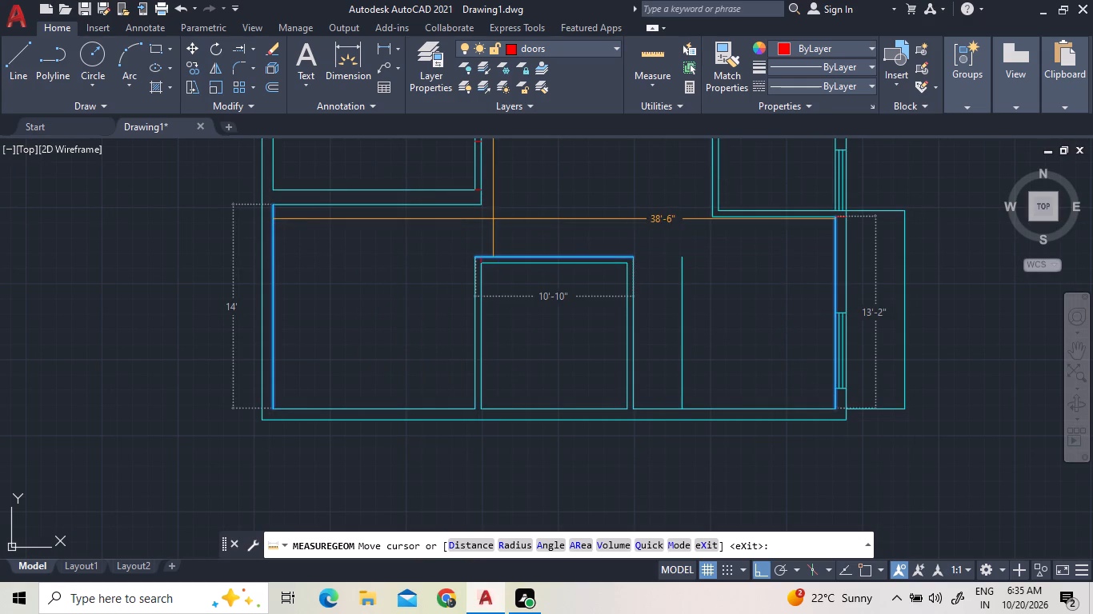
right_click(558, 206)
click(564, 216)
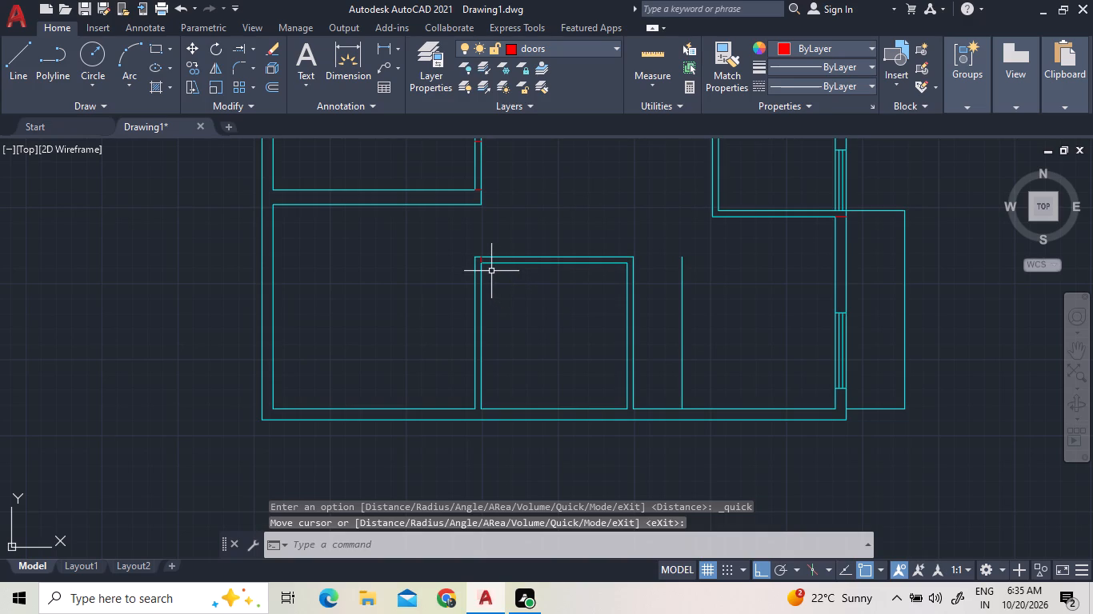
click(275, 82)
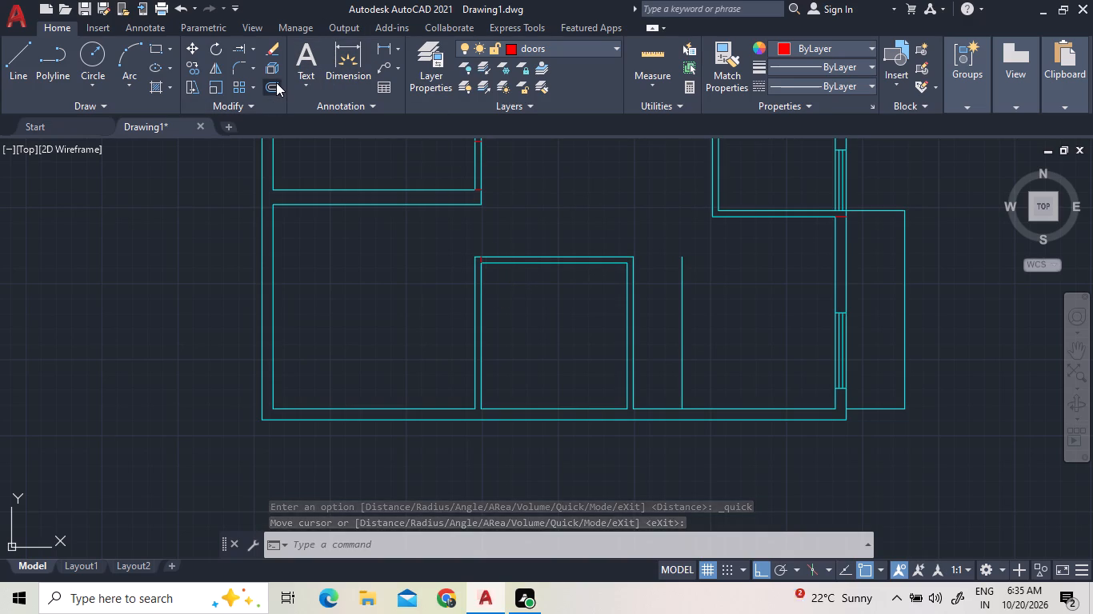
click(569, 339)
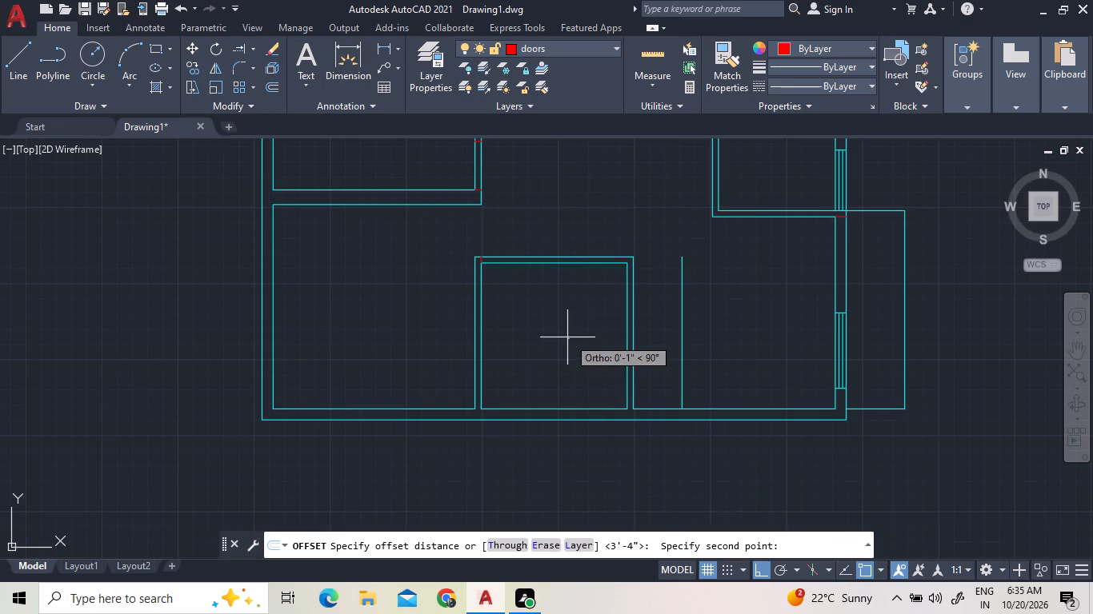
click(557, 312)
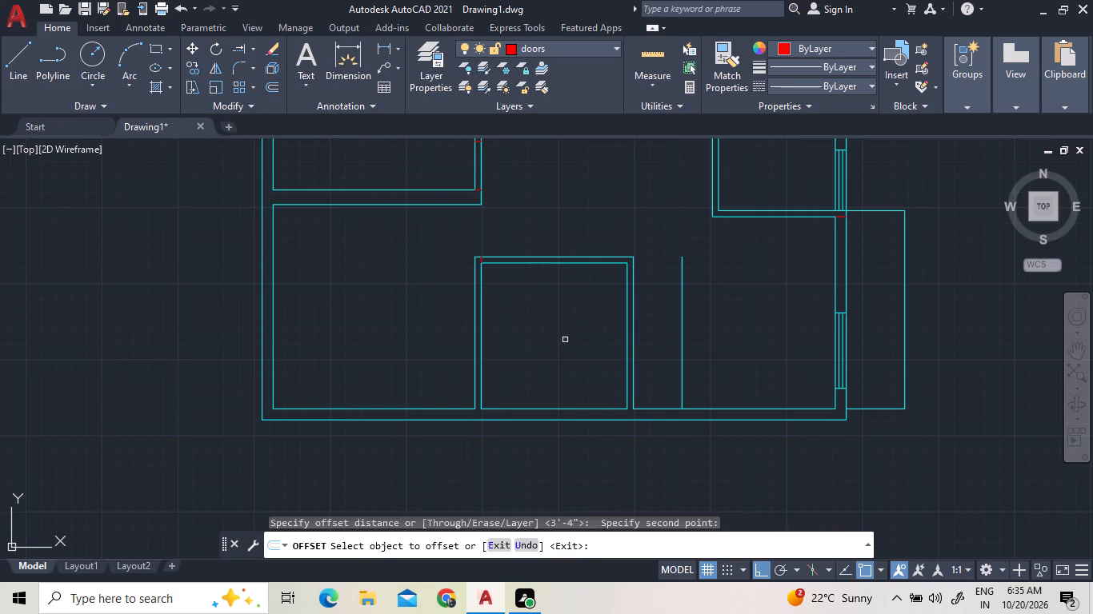
Offset the lower line of the upper-left room's bottom wall 3'4" downward.
click(272, 85)
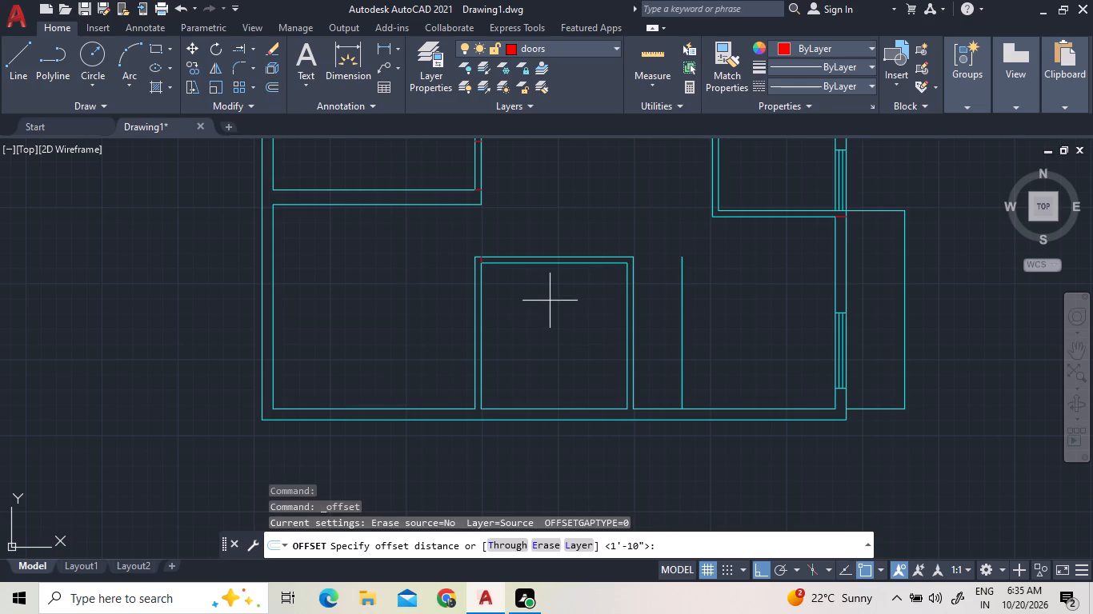
key(3)
text('4")
key(Return)
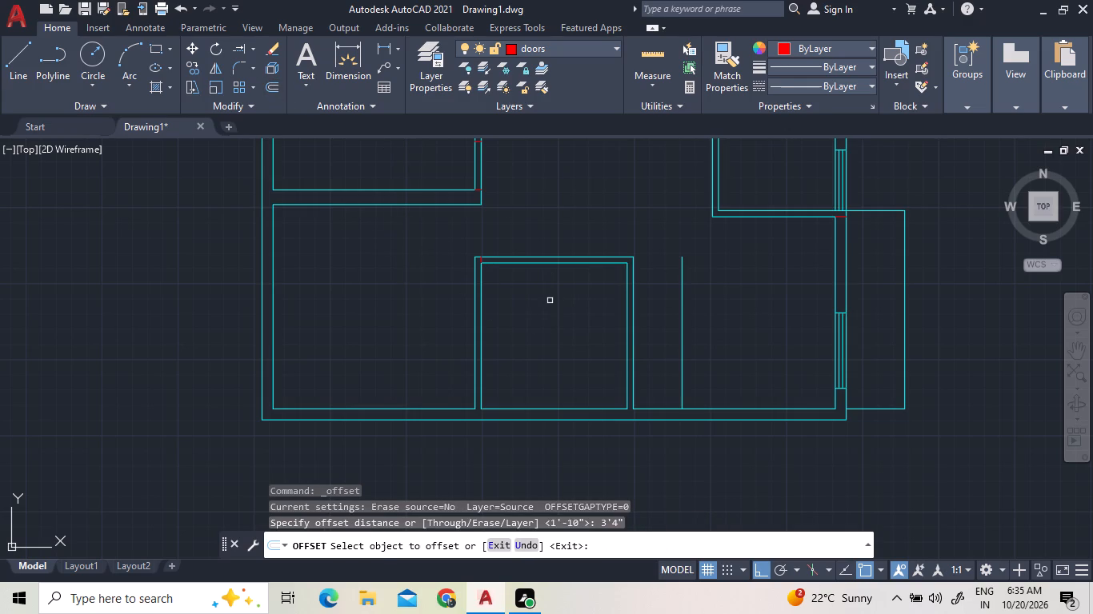
click(444, 205)
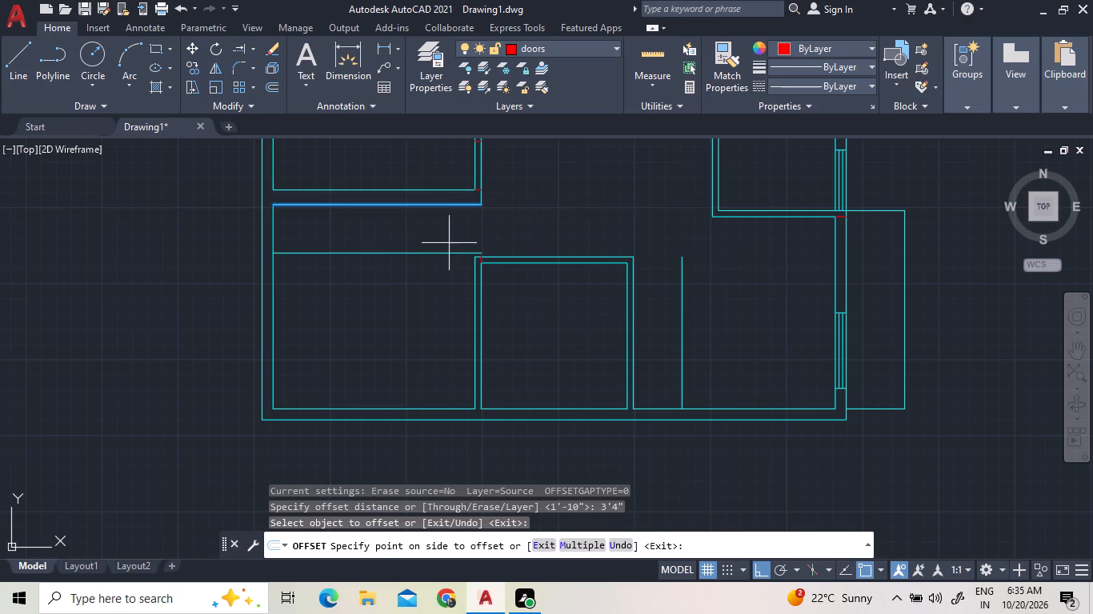
click(449, 246)
Offset the lower line of the small right-hand room's bottom wall 3'4" downward.
scroll(451, 279, down, 1)
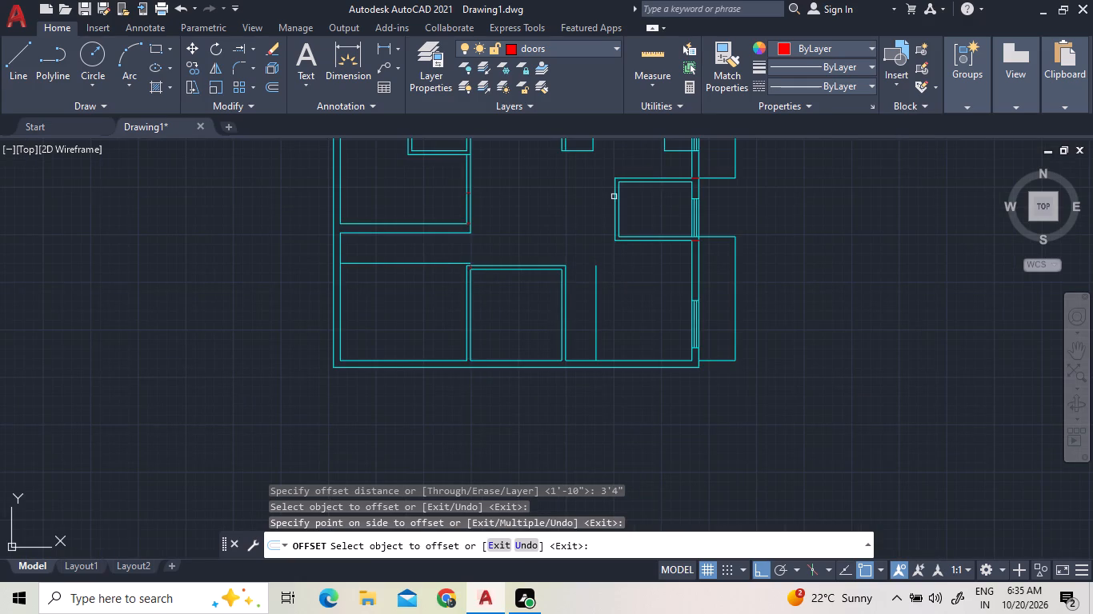
scroll(614, 205, up, 3)
scroll(614, 221, down, 2)
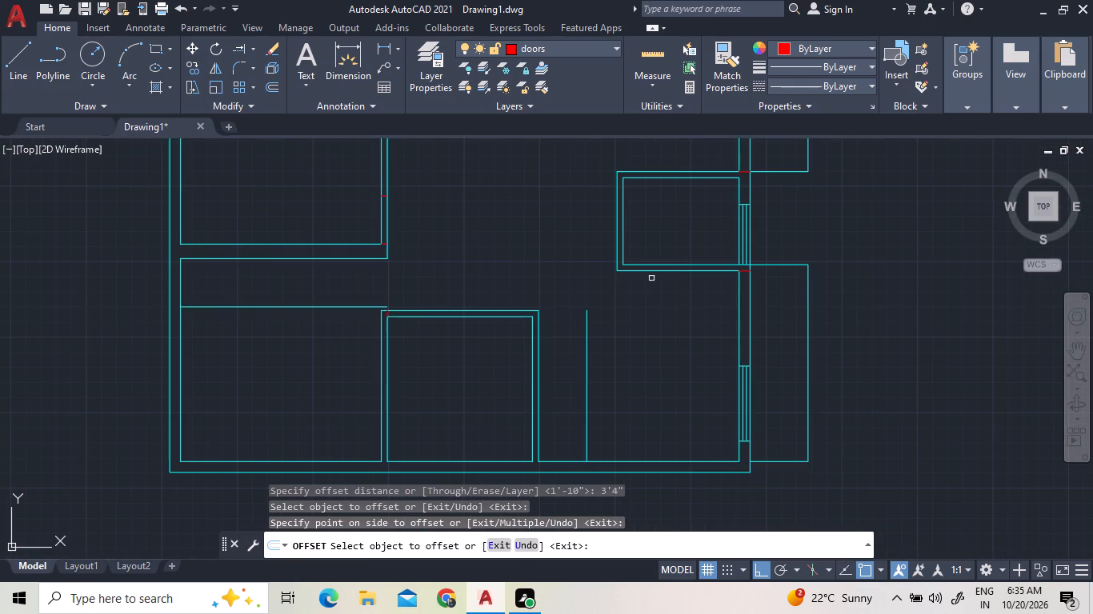
click(646, 271)
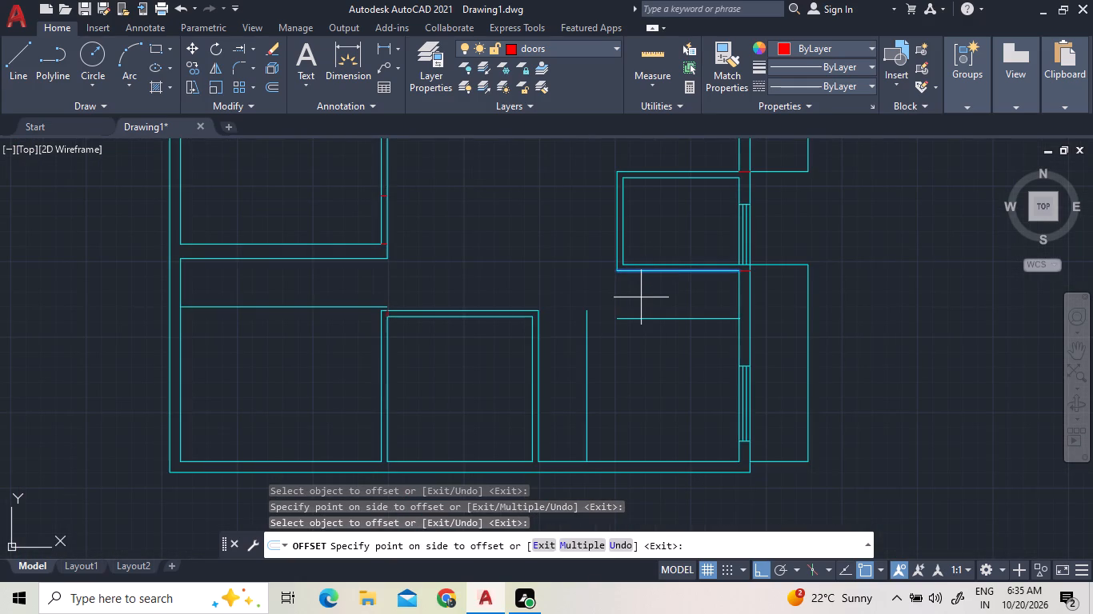
click(641, 297)
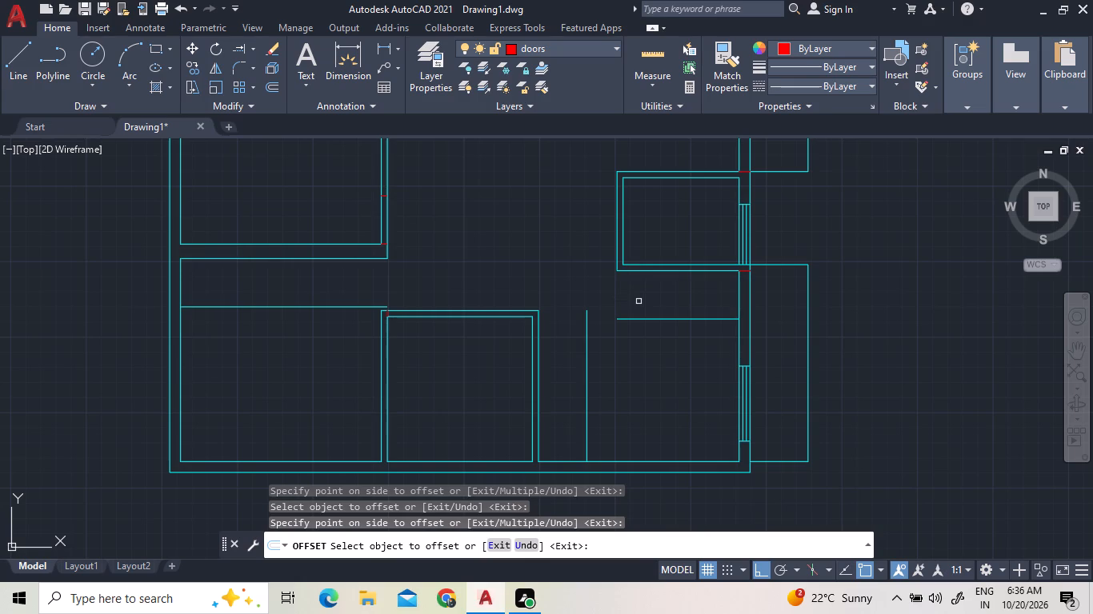
Offset the inner line of the lower-left room's left outer wall 3'4" to the right.
scroll(639, 301, down, 2)
scroll(595, 190, up, 2)
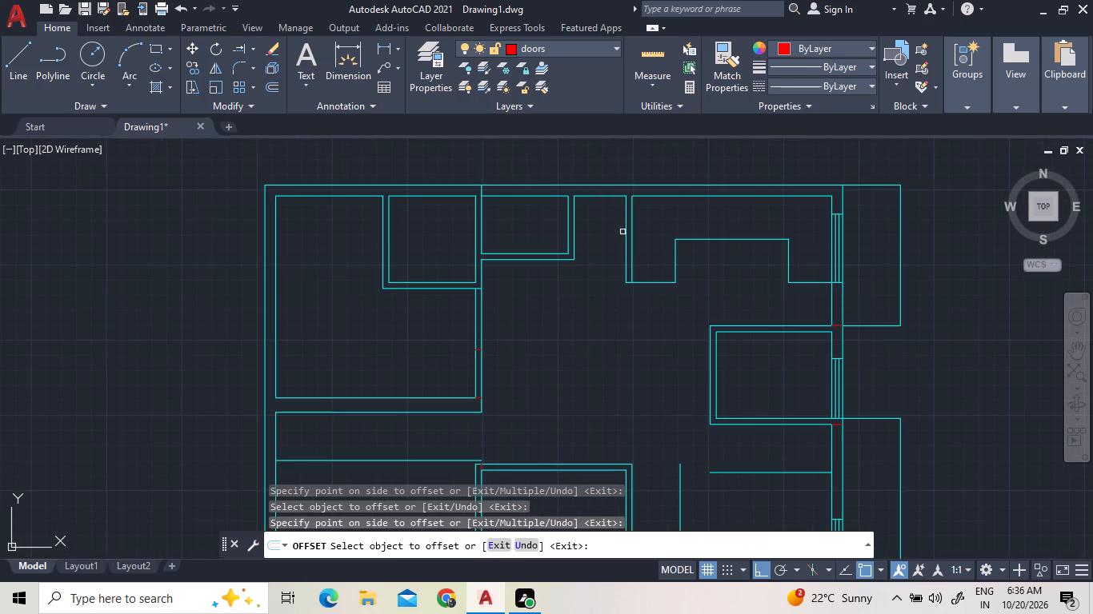
scroll(614, 300, down, 2)
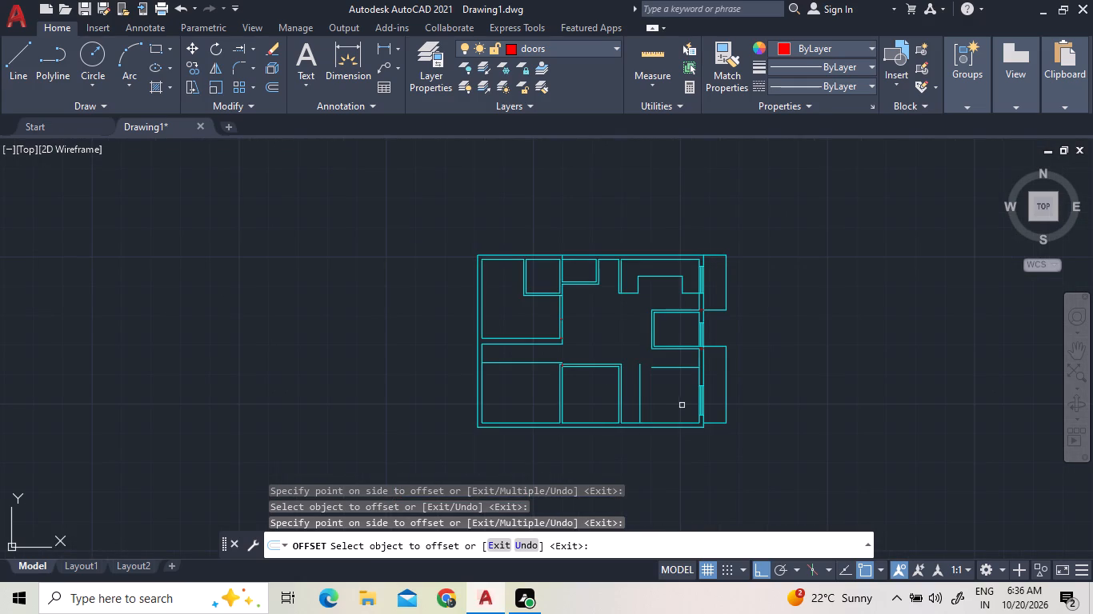
scroll(717, 386, up, 2)
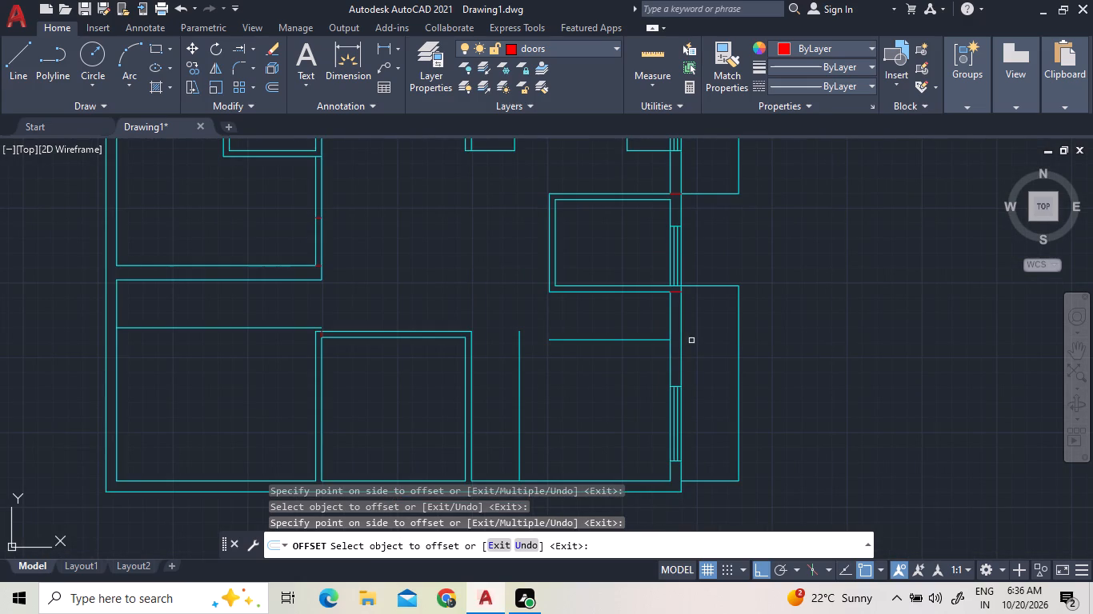
scroll(641, 347, down, 1)
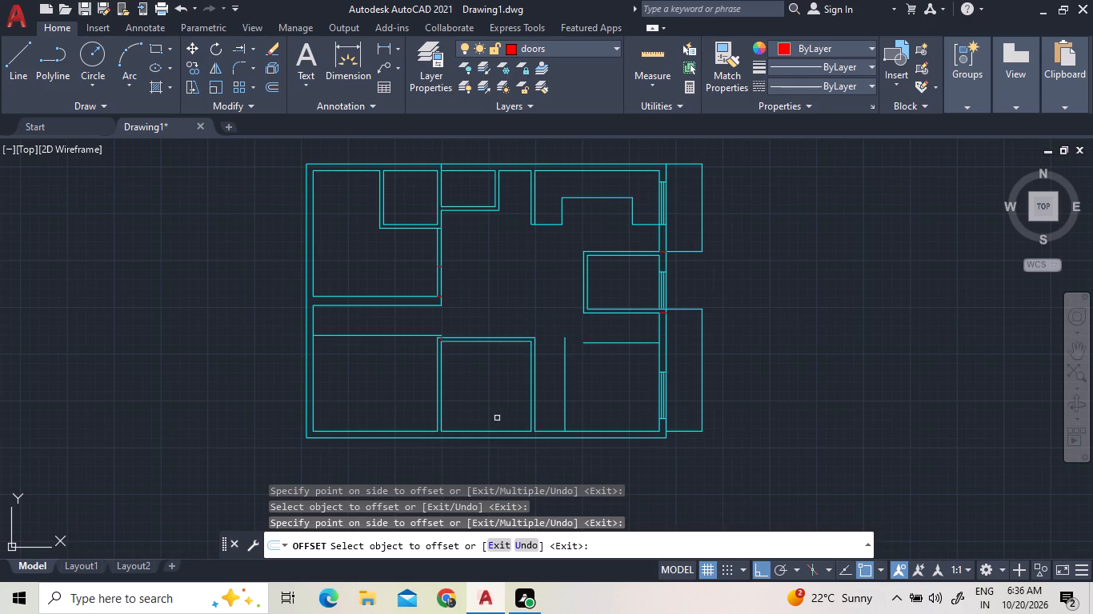
click(313, 400)
click(357, 407)
Offset the inner line of the upper-left room's bottom wall 3'4" upward and end the Offset command.
click(354, 297)
click(358, 250)
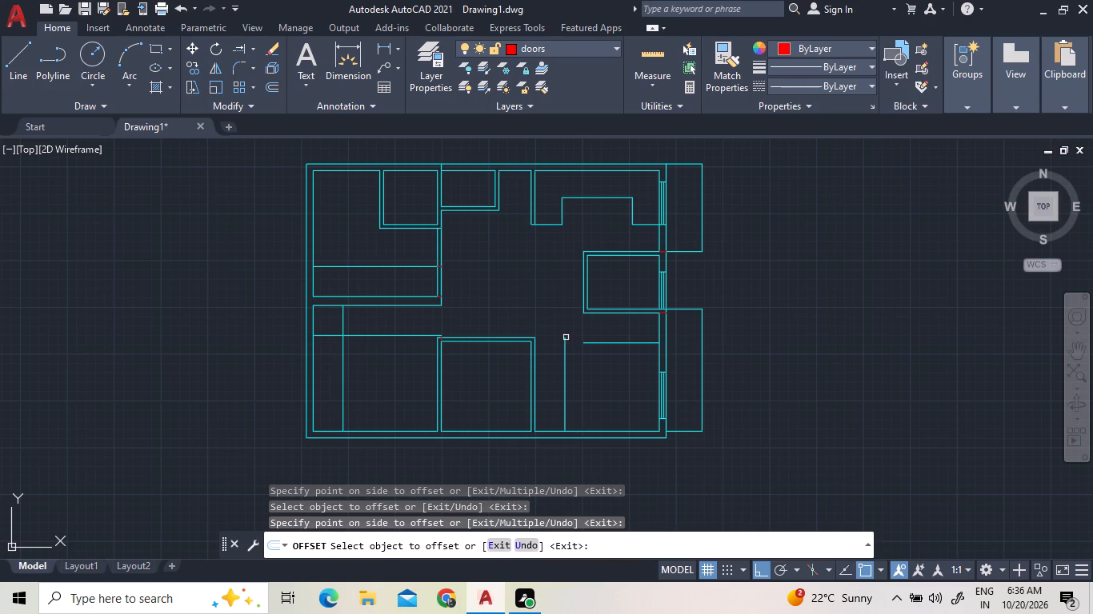
right_click(546, 290)
click(562, 305)
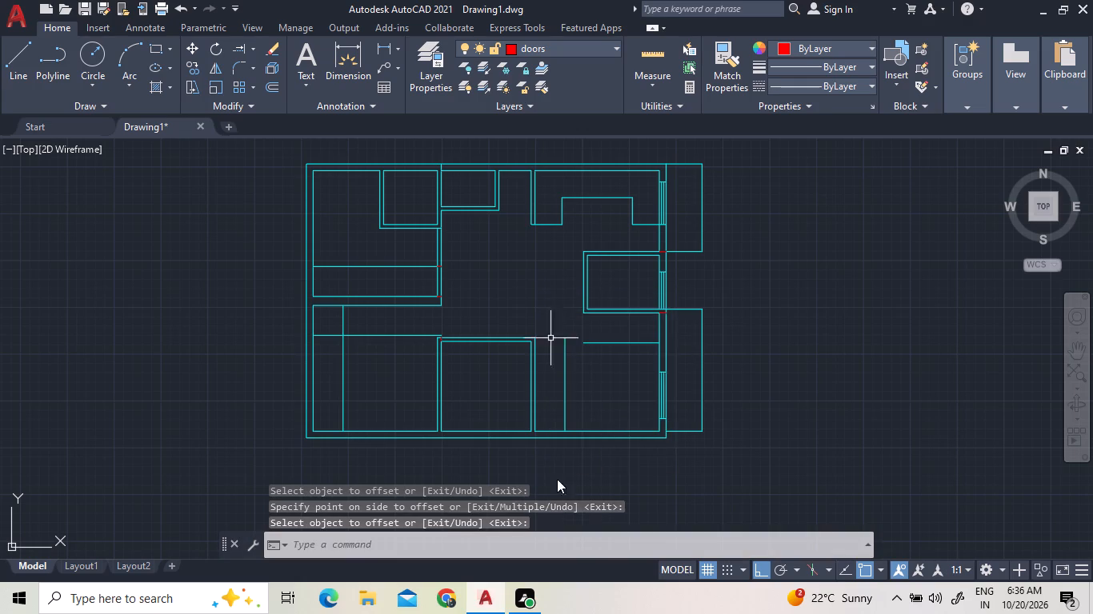
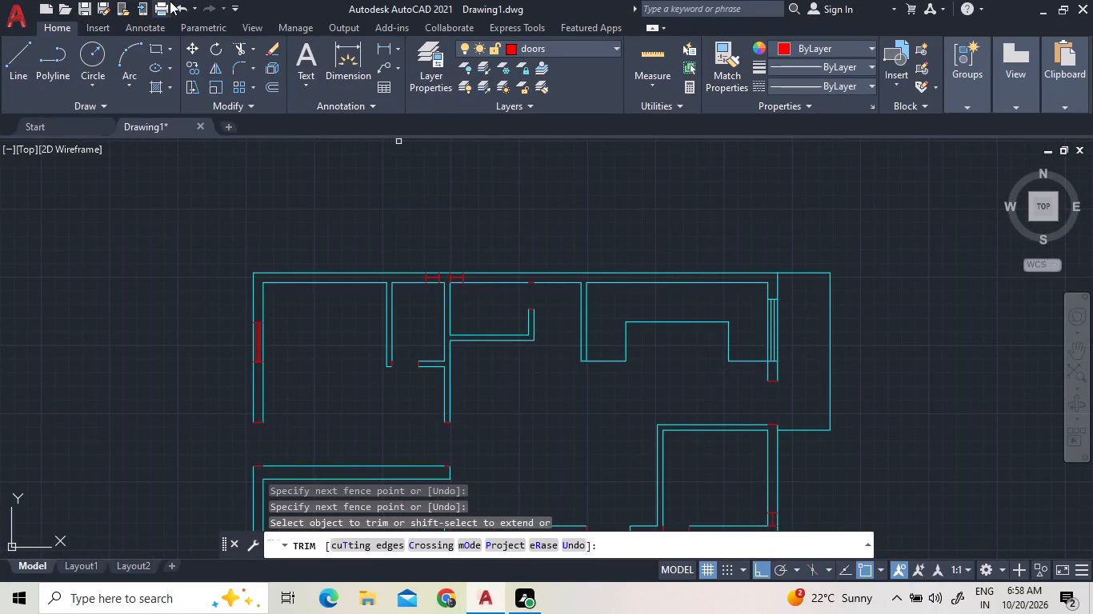
Finish the running Trim command.
scroll(513, 143, down, 3)
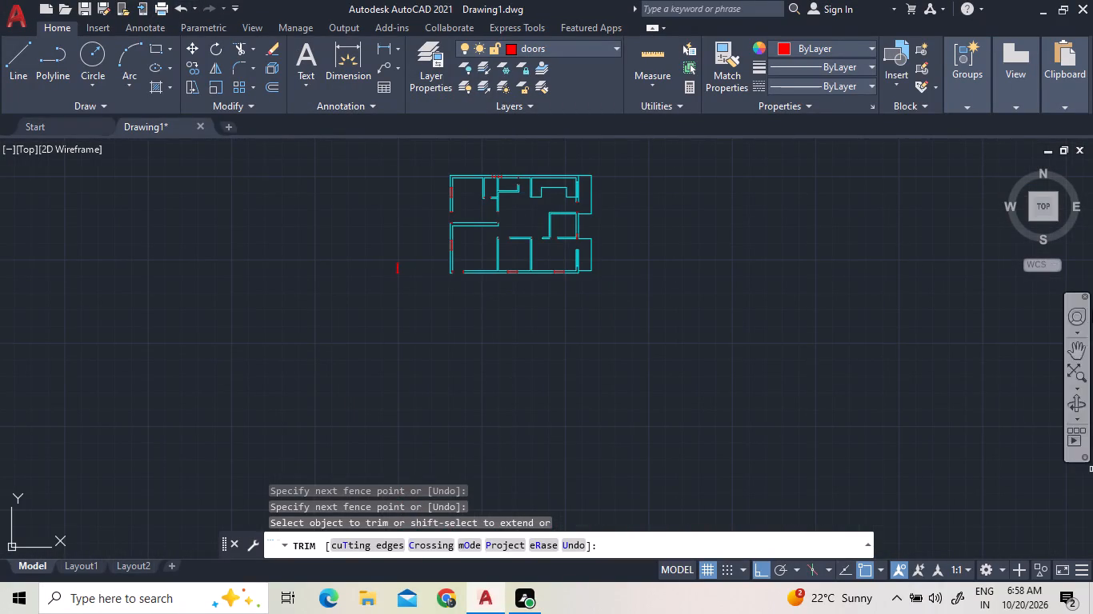
scroll(554, 145, up, 2)
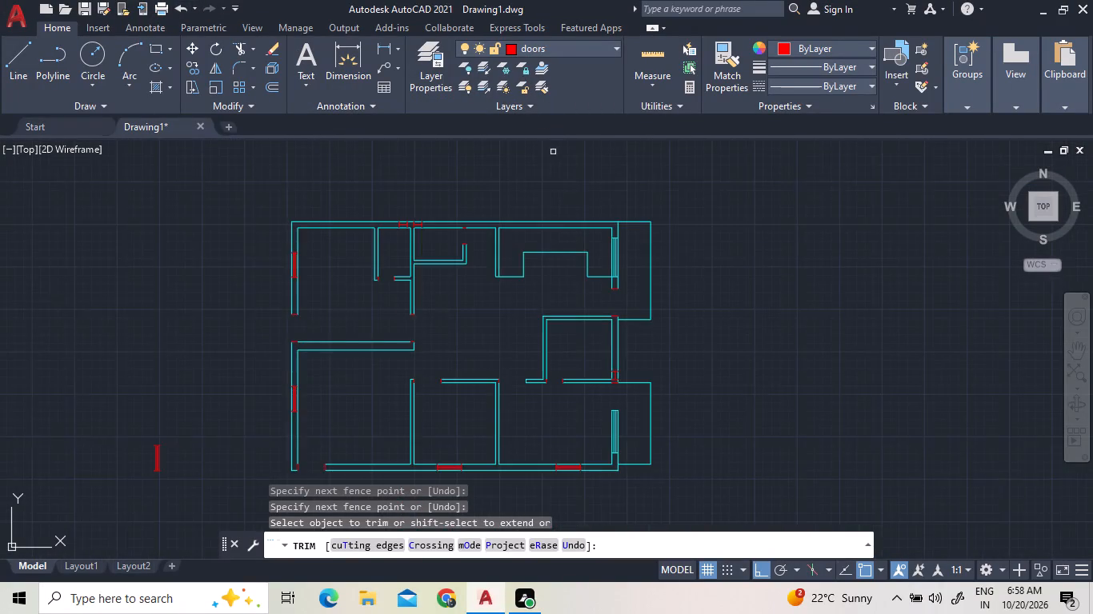
scroll(542, 261, up, 1)
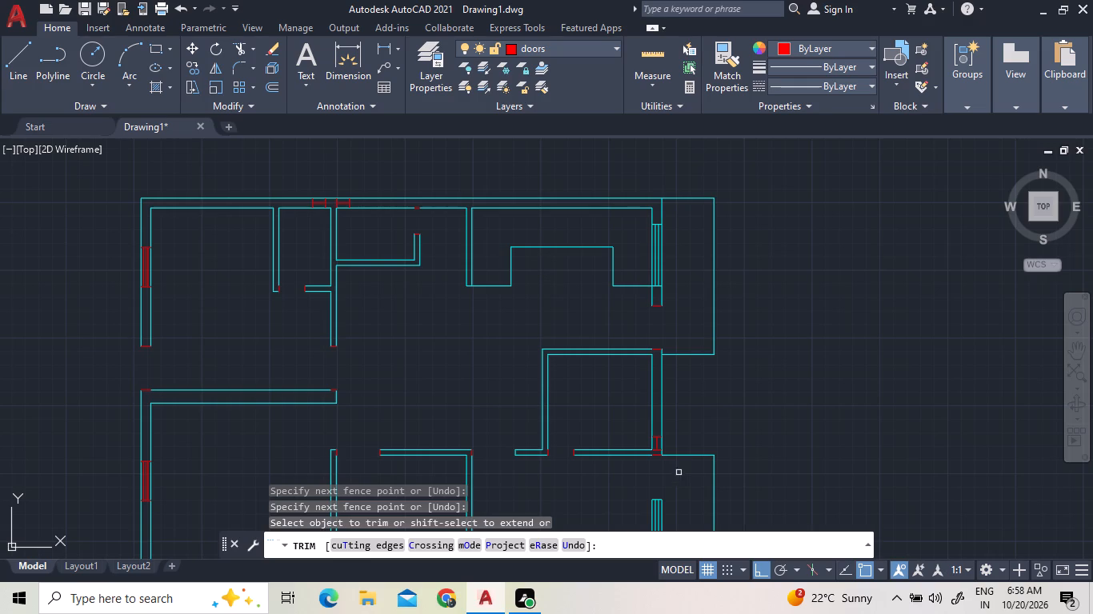
scroll(668, 447, down, 3)
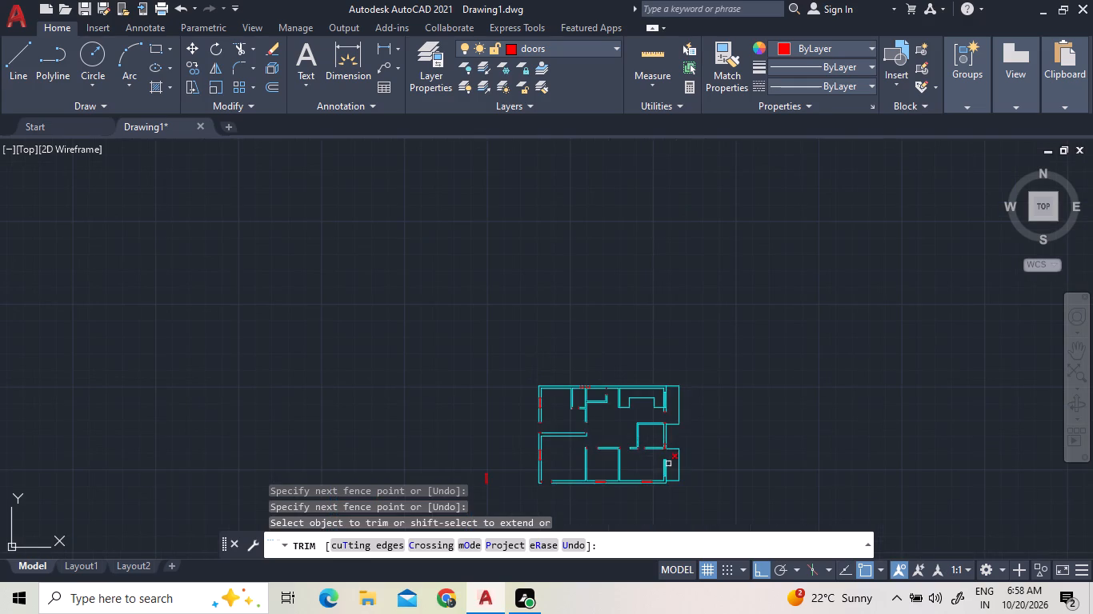
scroll(663, 504, up, 1)
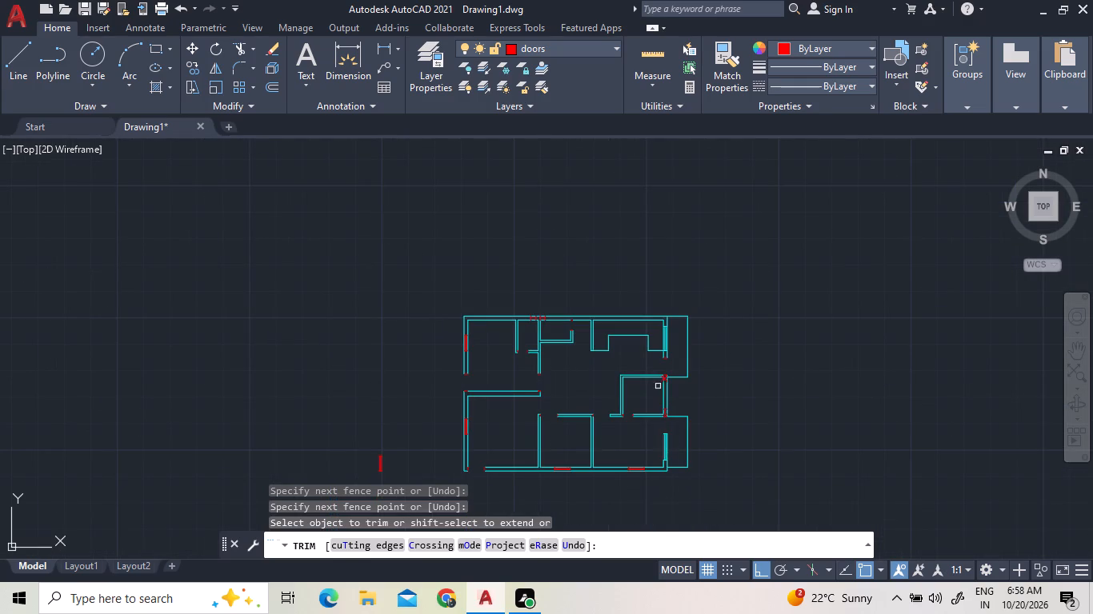
scroll(670, 356, up, 4)
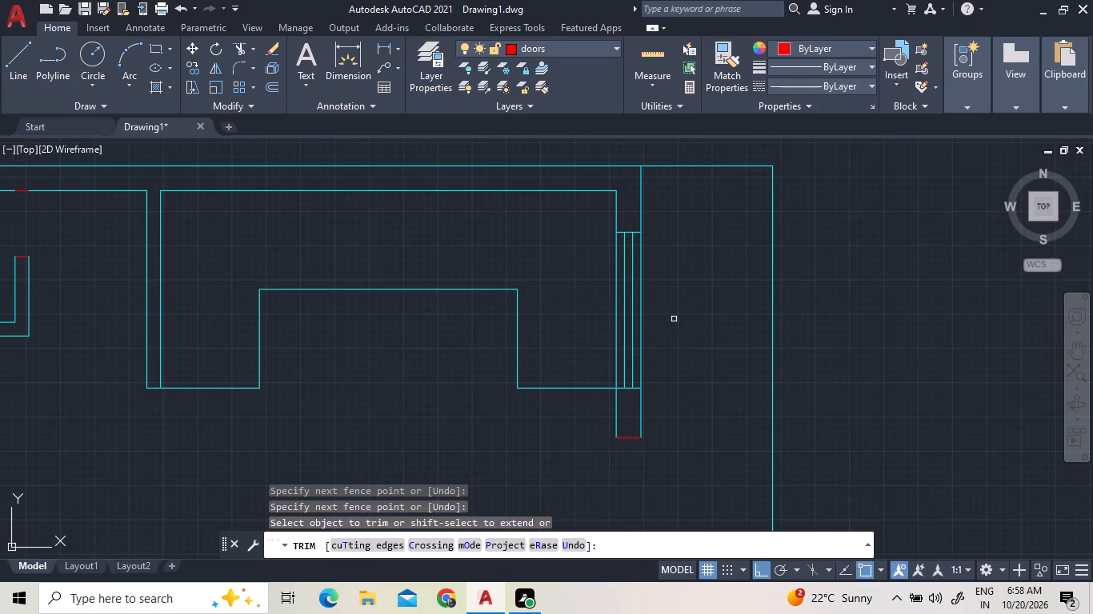
right_click(711, 351)
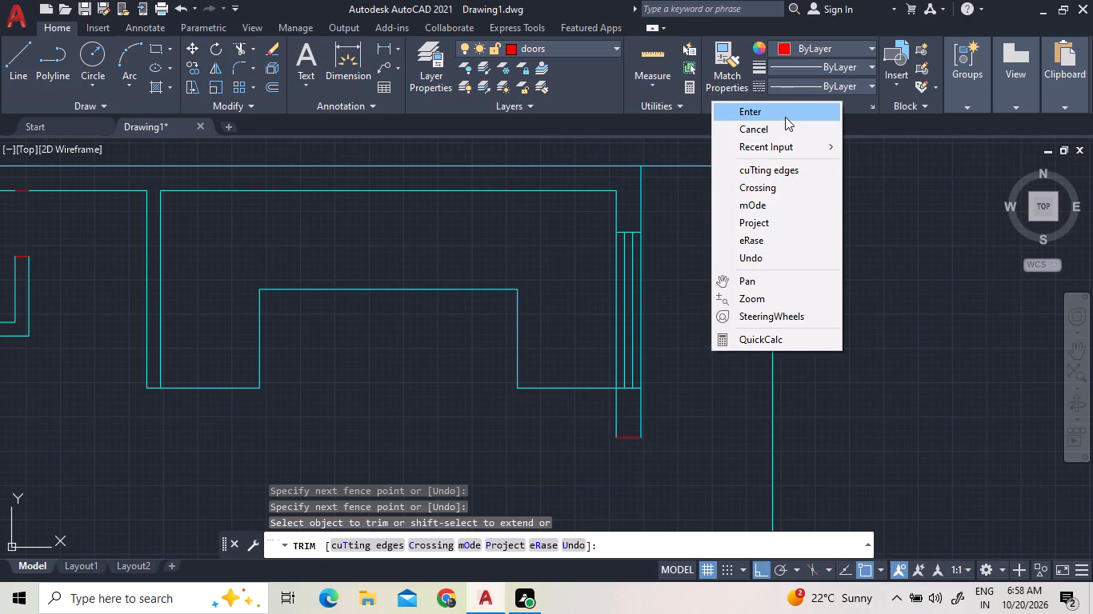
click(785, 117)
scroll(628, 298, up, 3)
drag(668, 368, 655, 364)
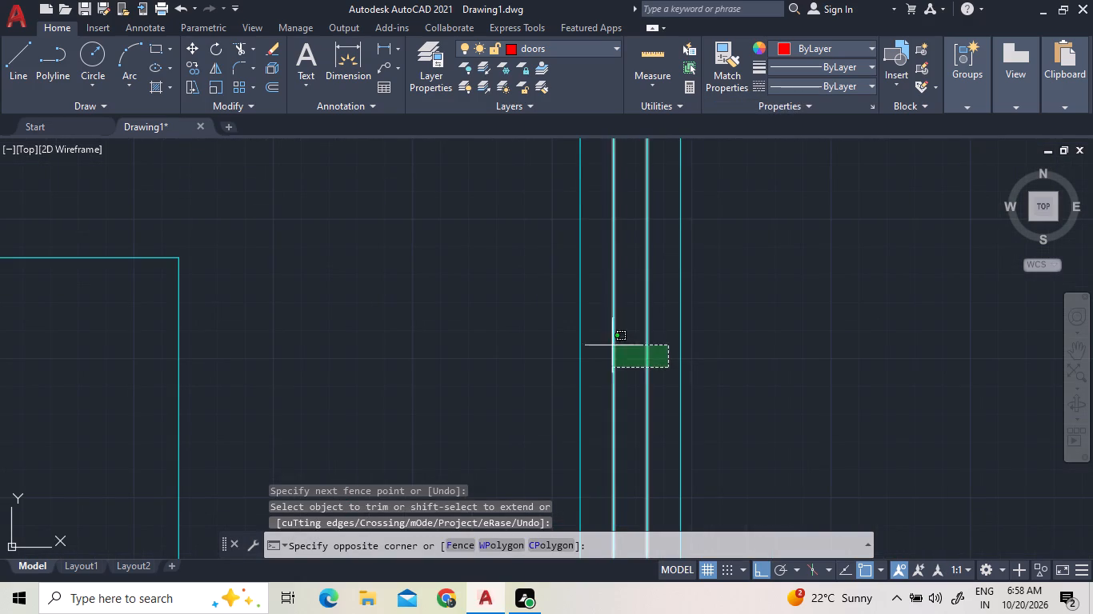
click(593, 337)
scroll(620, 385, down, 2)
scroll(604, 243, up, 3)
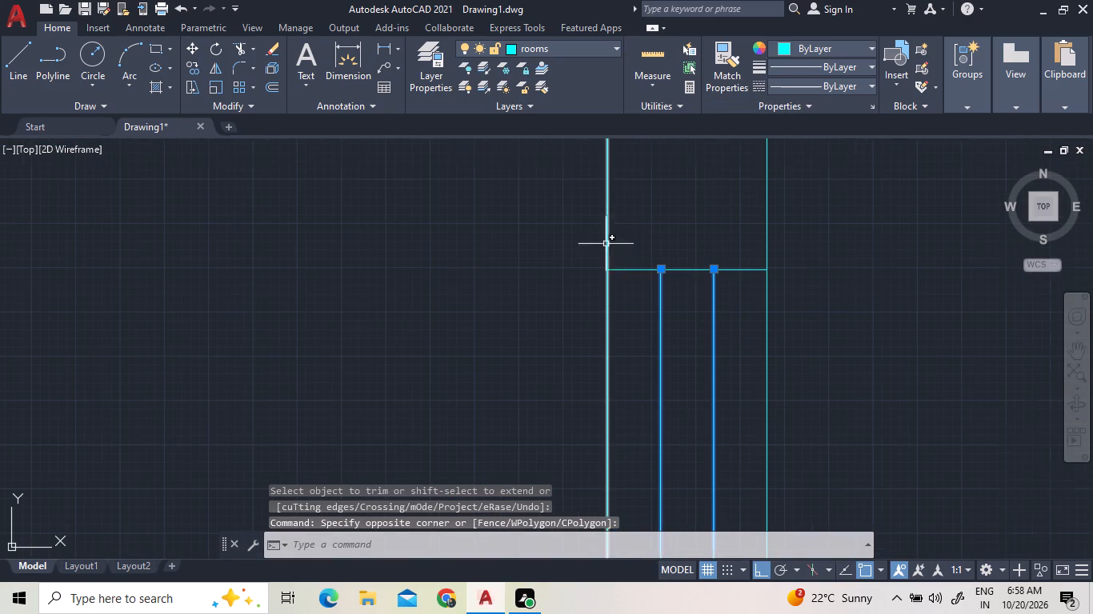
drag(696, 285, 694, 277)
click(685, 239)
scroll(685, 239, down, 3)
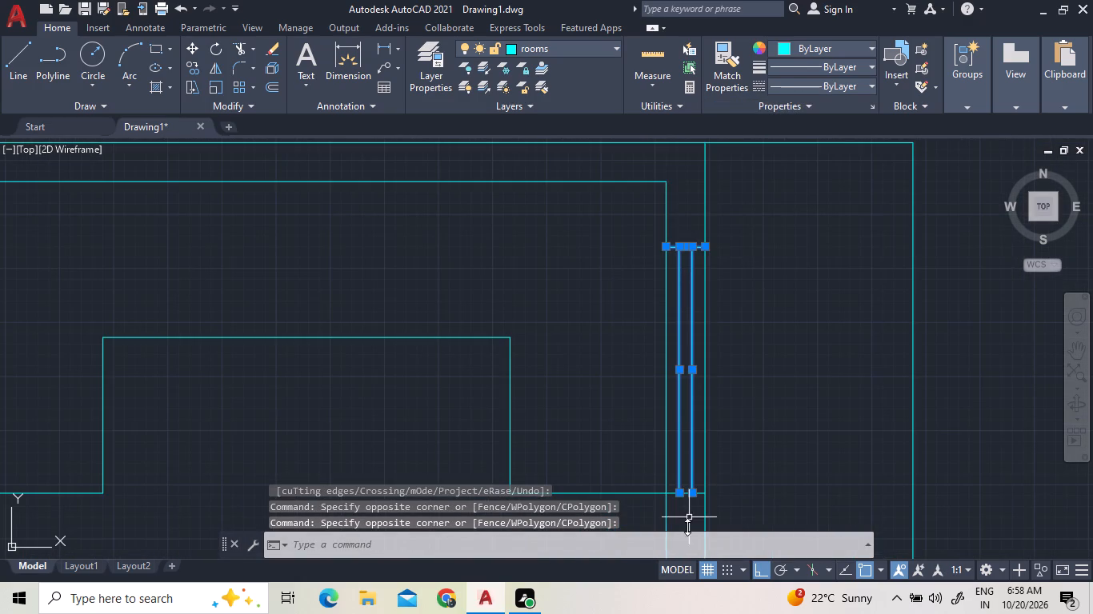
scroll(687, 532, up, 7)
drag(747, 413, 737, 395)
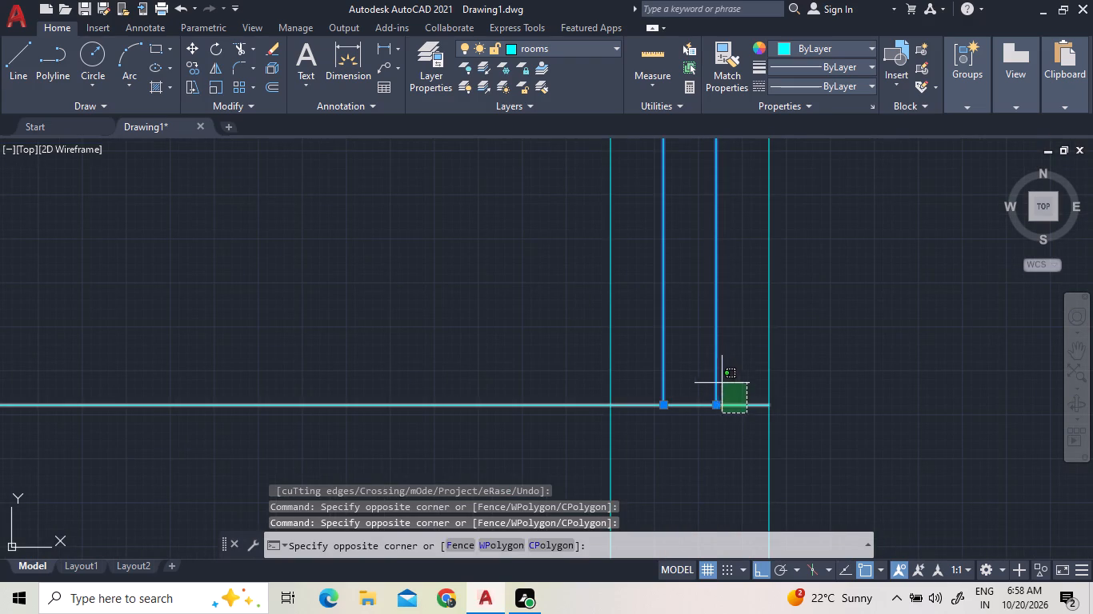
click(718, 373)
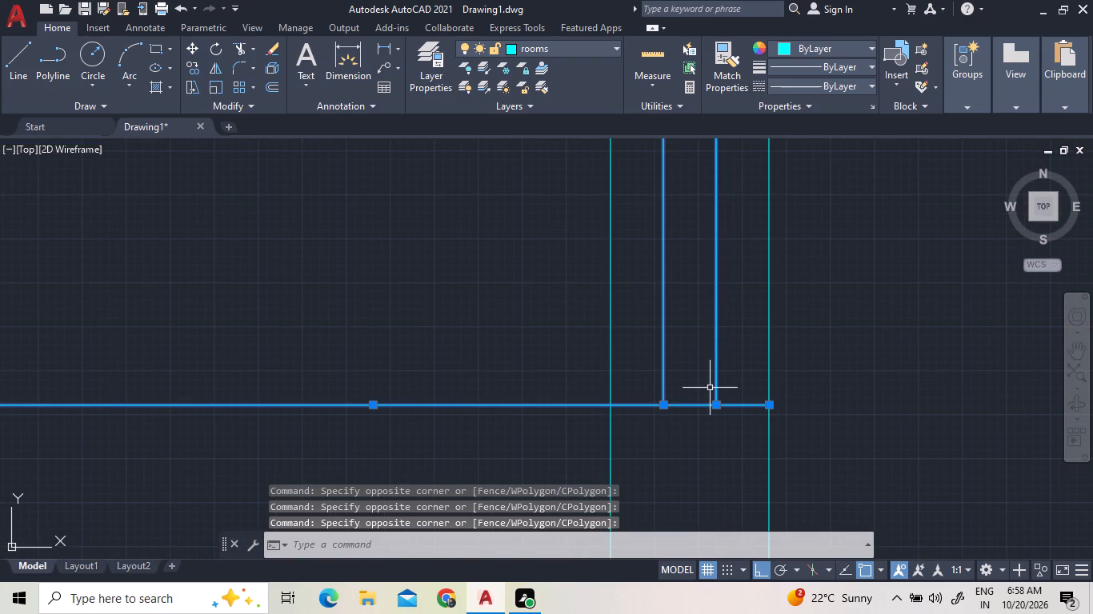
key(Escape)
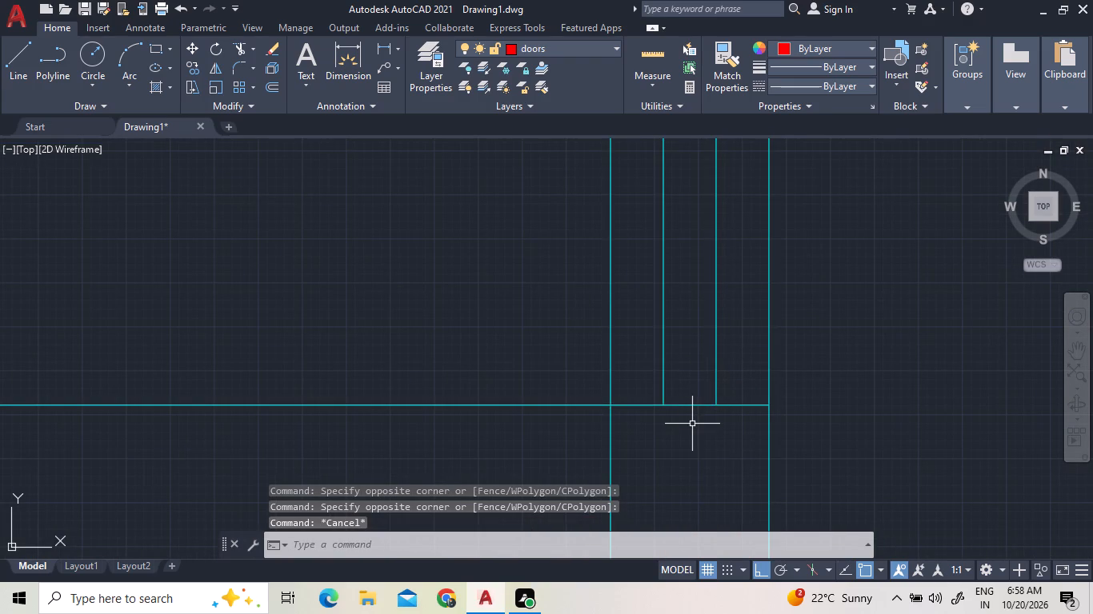
Break the counter's lower line where it meets the inner wall line at the bottom of the upper-right window.
key(b)
key(r)
key(k)
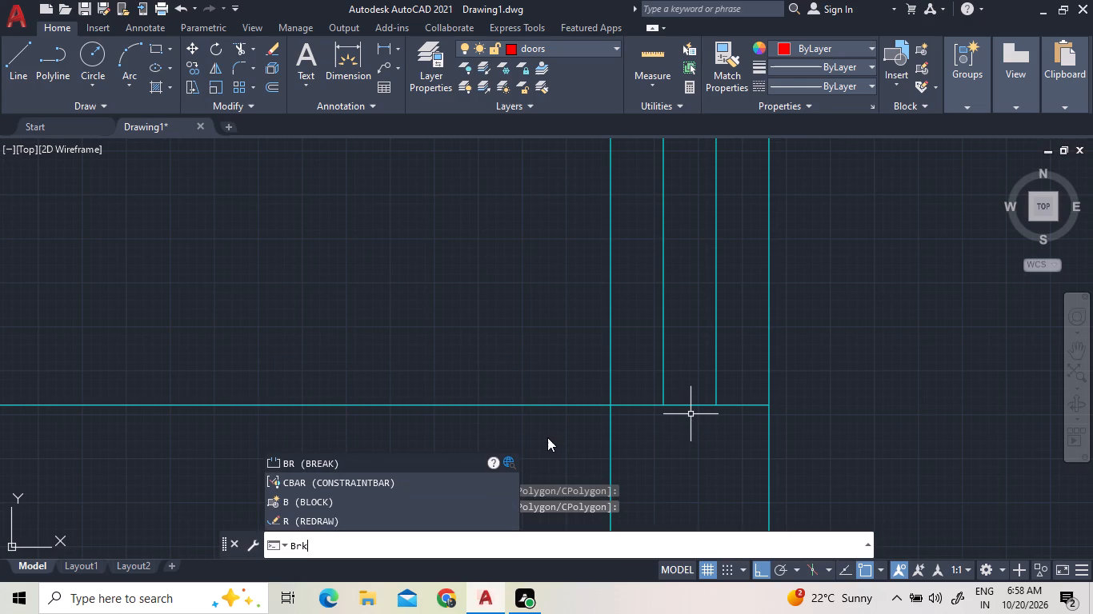
key(BackSpace)
click(372, 418)
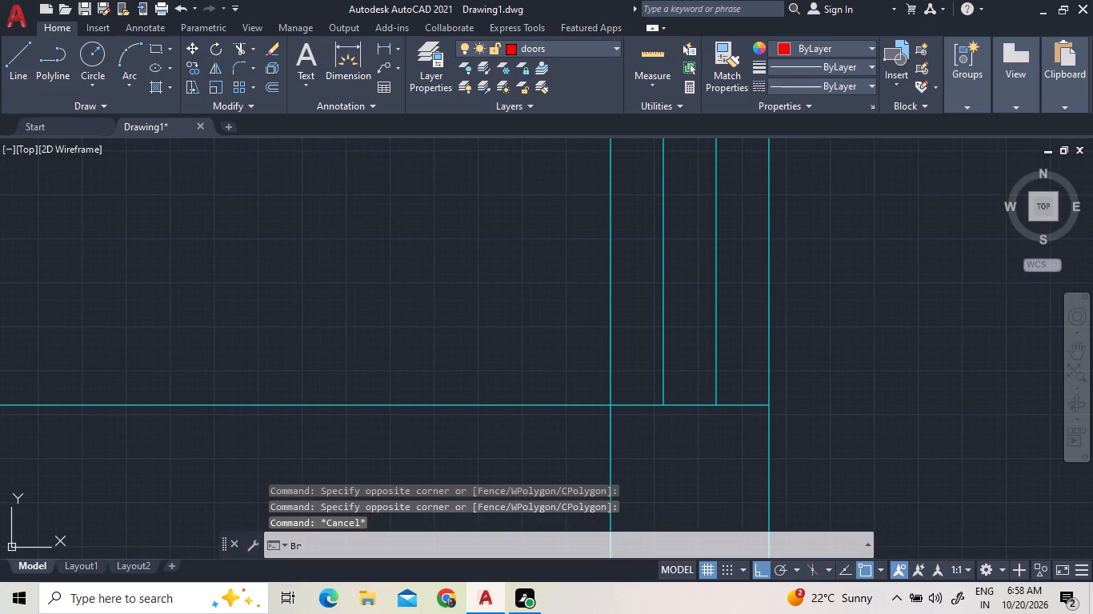
click(611, 405)
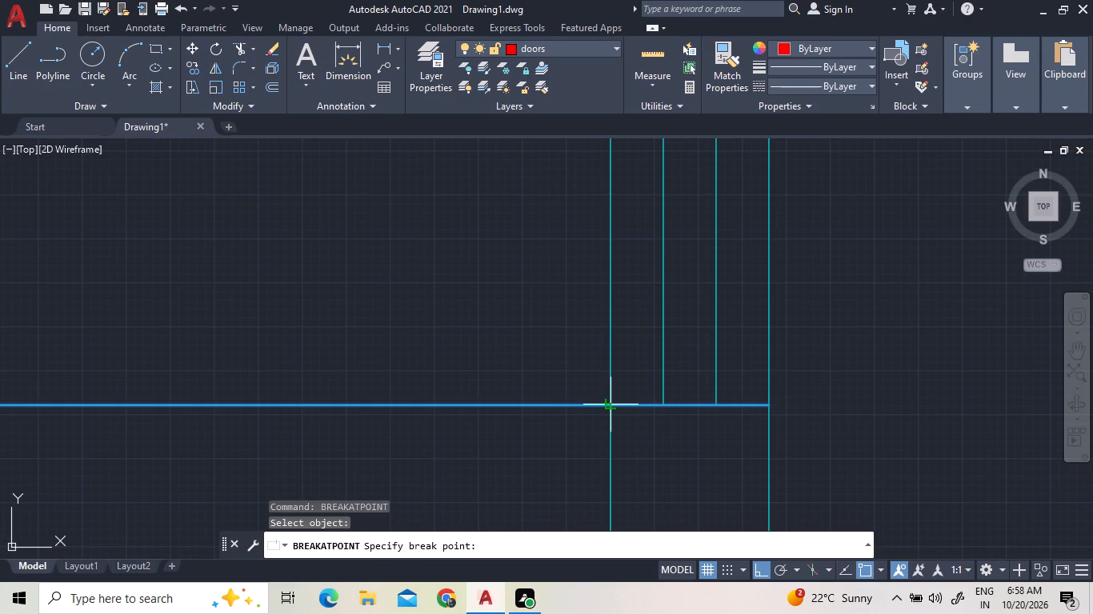
key(space)
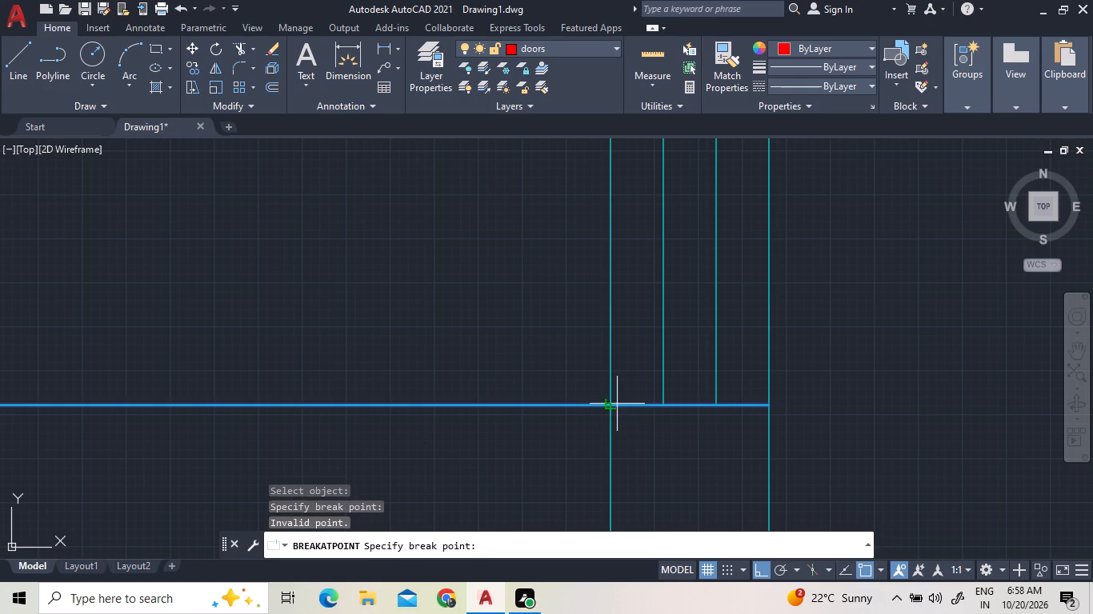
click(617, 404)
click(621, 404)
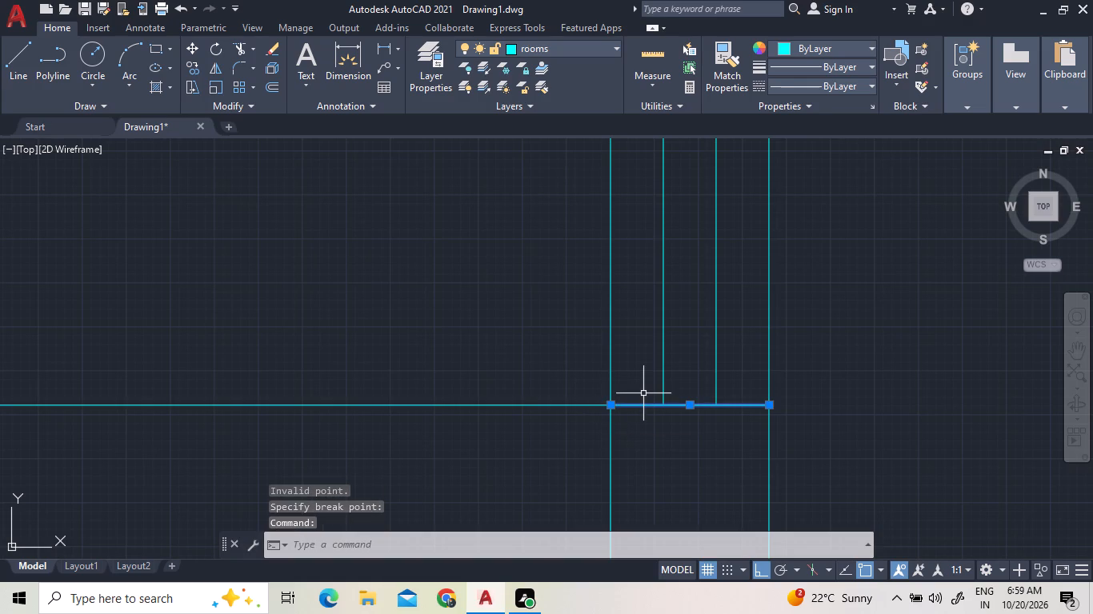
key(Escape)
Move the upper-right window's two end lines and two middle lines to the doors layer.
click(748, 432)
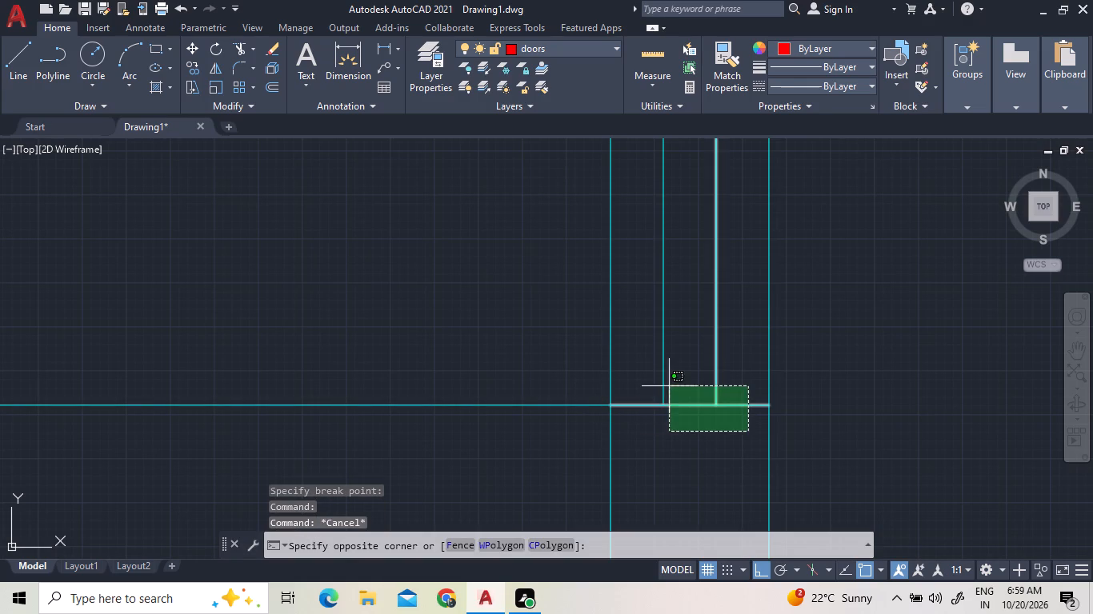
scroll(647, 379, down, 3)
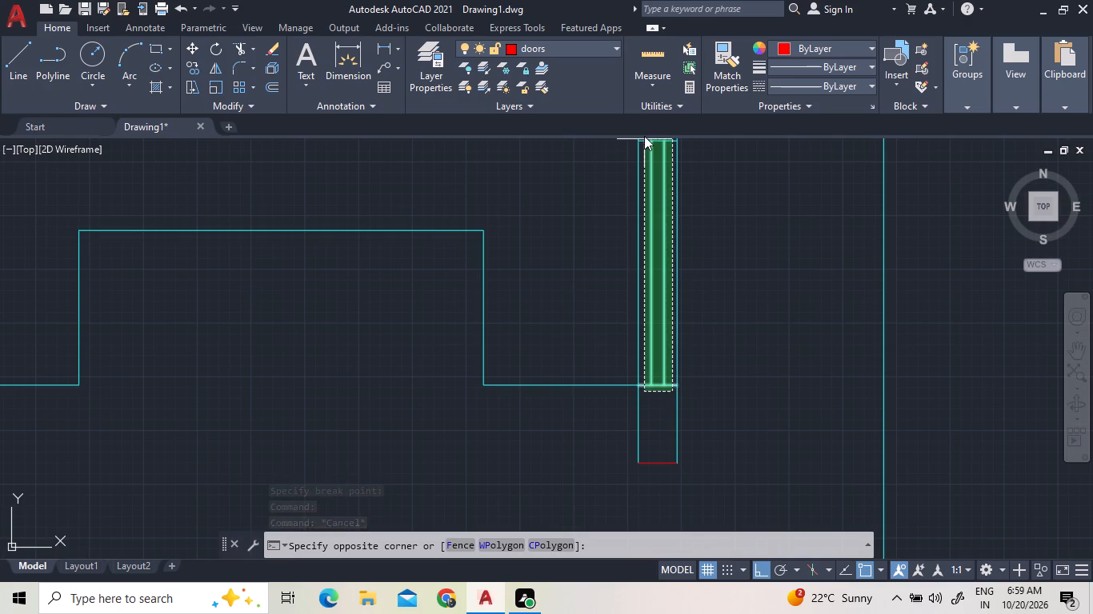
click(644, 136)
click(651, 140)
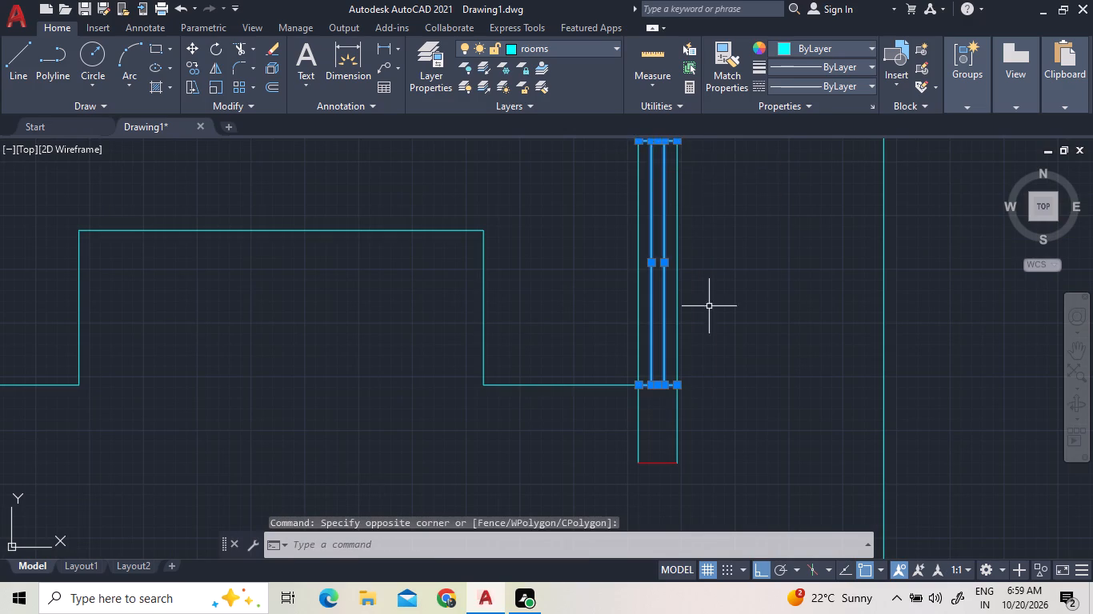
scroll(709, 320, down, 2)
scroll(722, 275, up, 3)
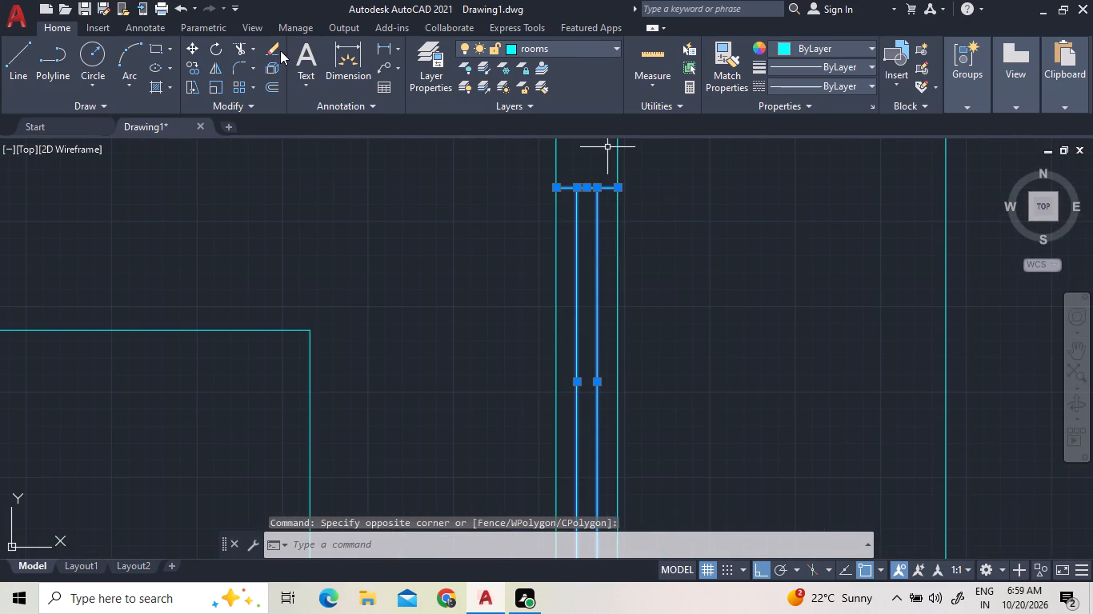
click(542, 48)
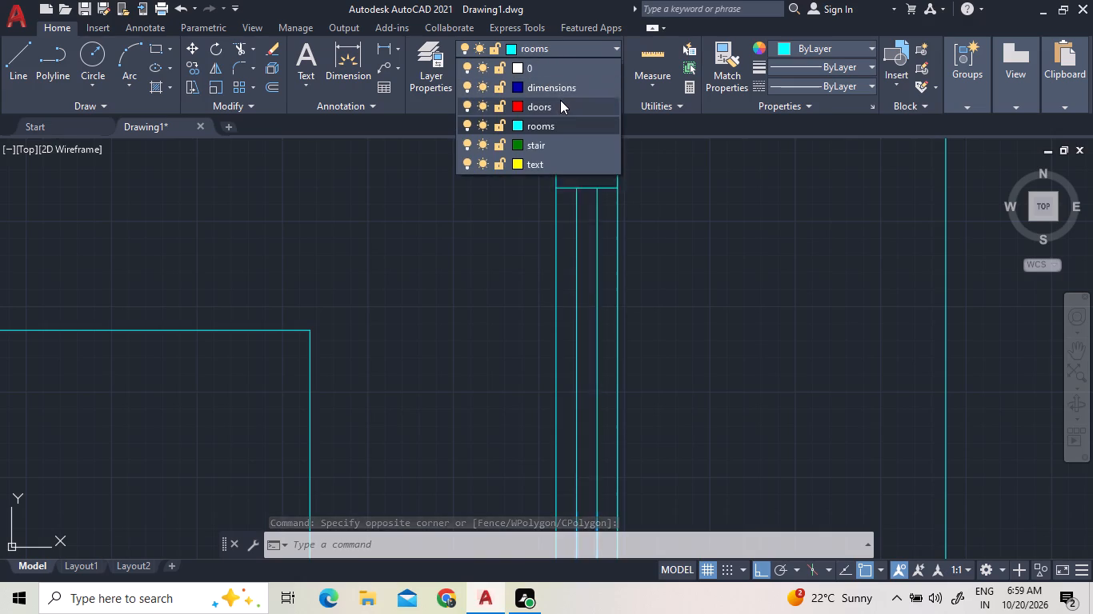
click(560, 100)
key(Escape)
Erase the spare red window symbol lying outside the plan, beyond the lower-left room.
scroll(706, 199, down, 1)
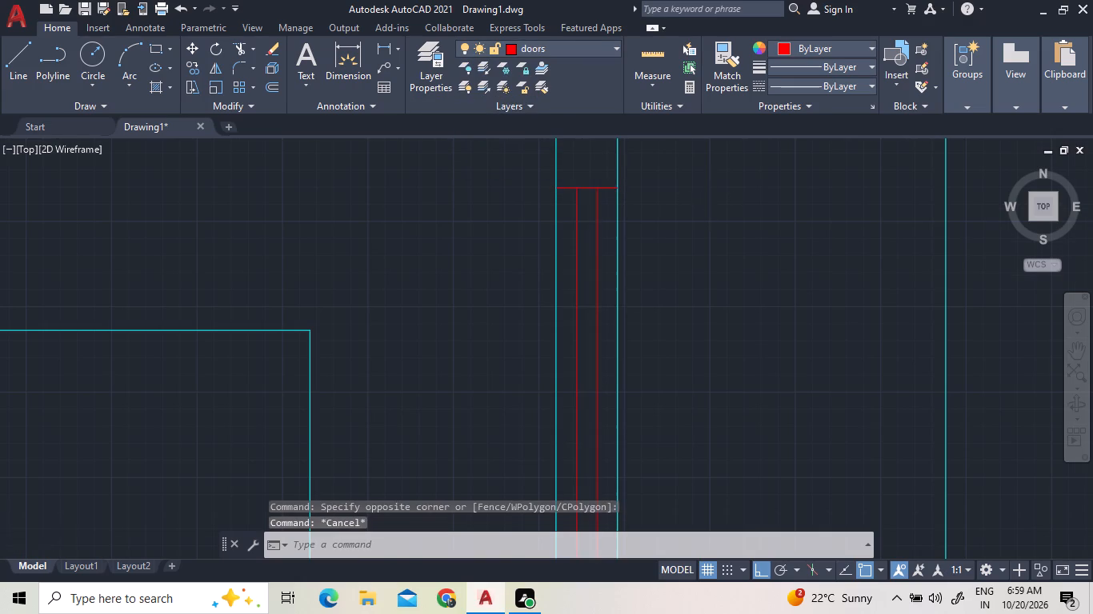
scroll(706, 200, down, 2)
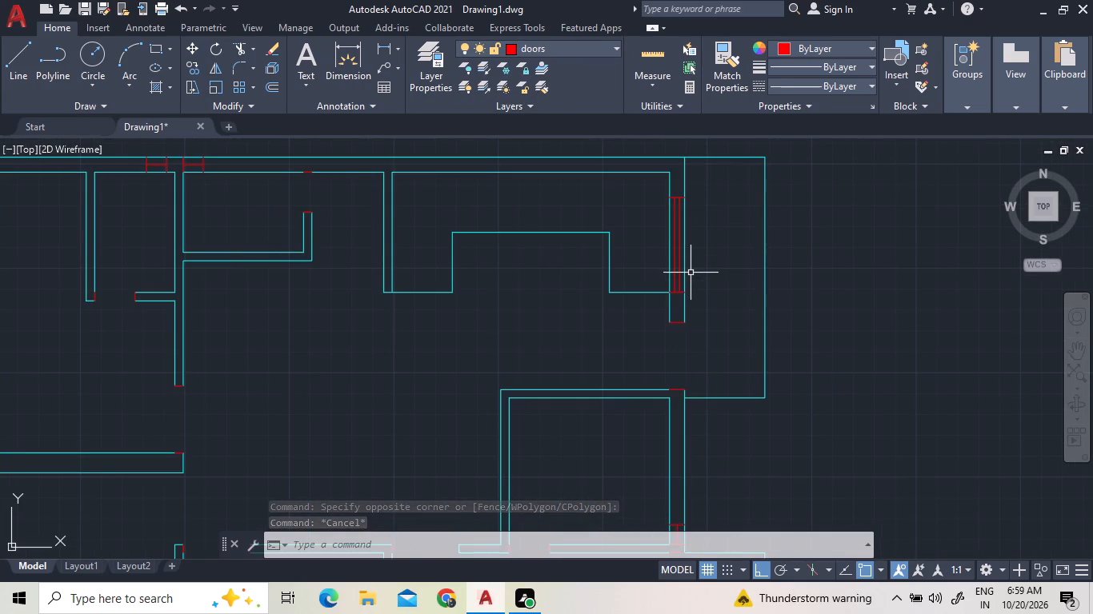
scroll(662, 337, down, 1)
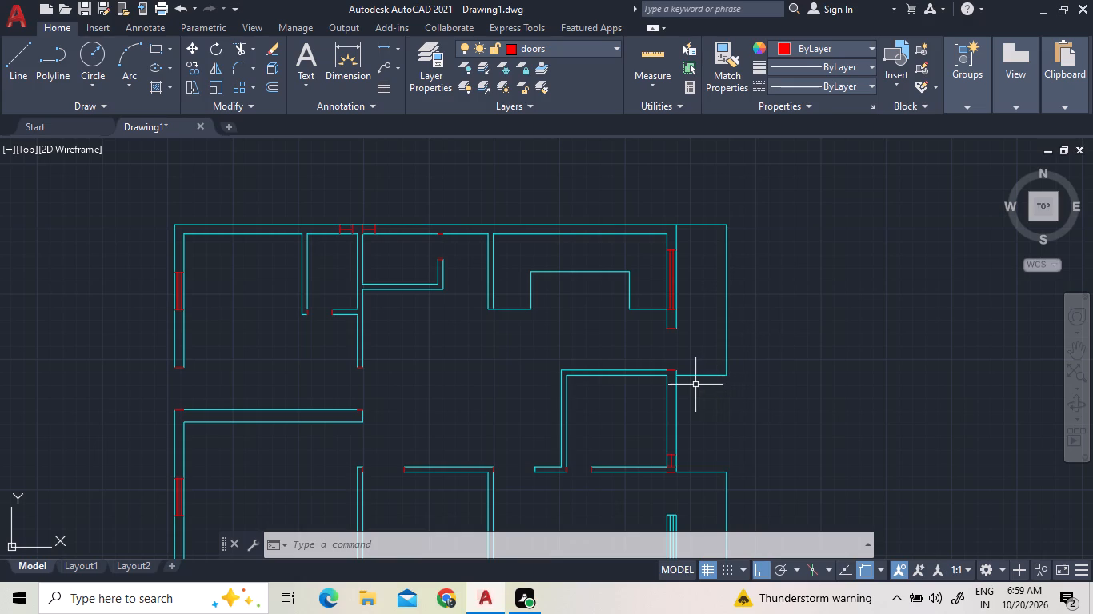
scroll(695, 385, down, 3)
scroll(680, 429, up, 2)
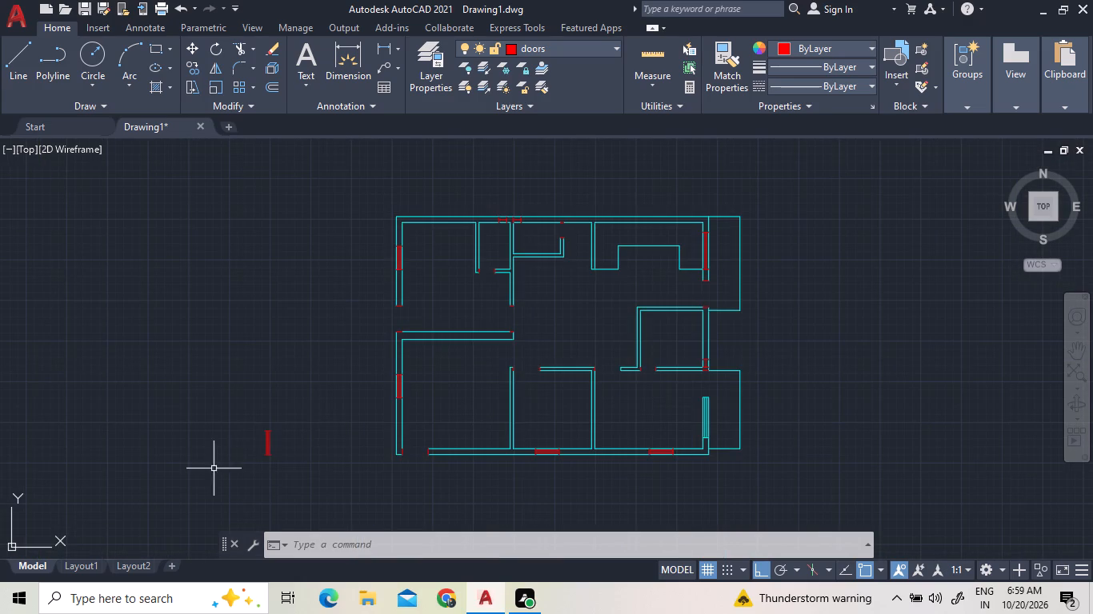
drag(322, 472, 229, 432)
click(8, 345)
key(Delete)
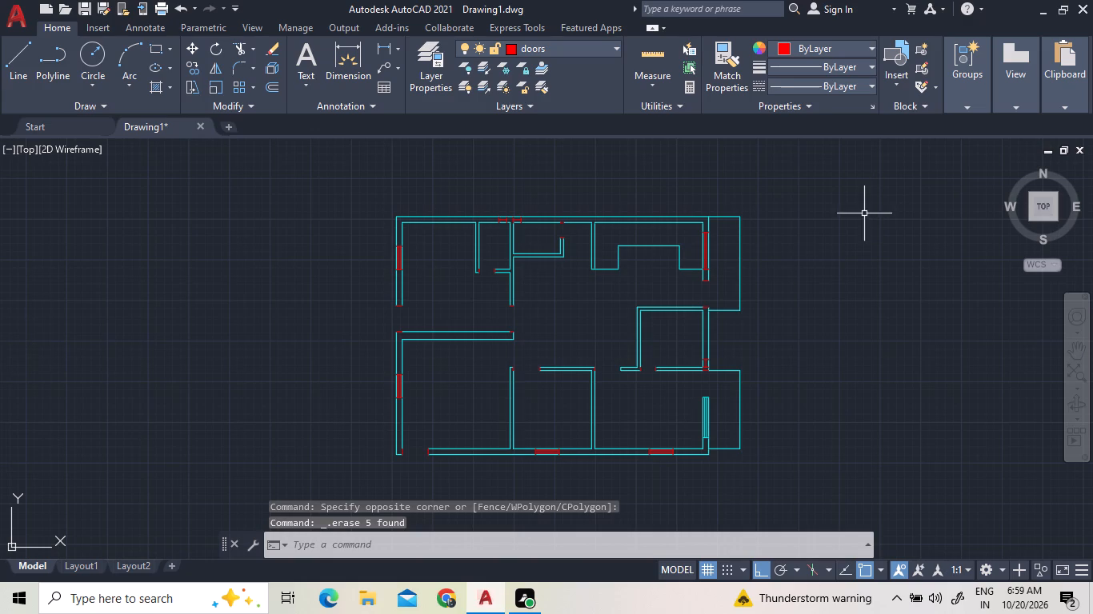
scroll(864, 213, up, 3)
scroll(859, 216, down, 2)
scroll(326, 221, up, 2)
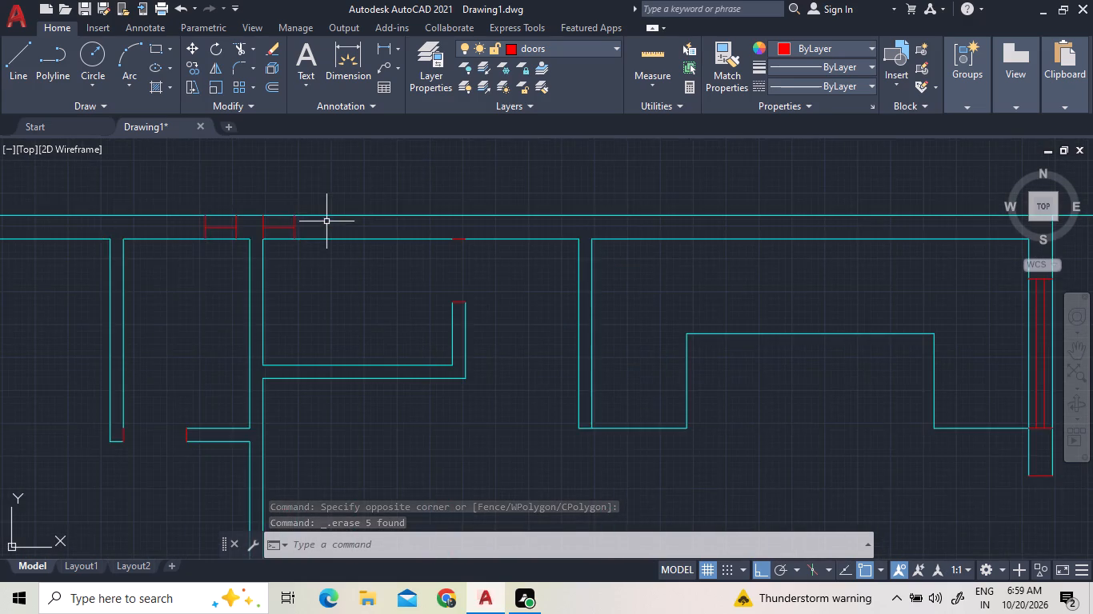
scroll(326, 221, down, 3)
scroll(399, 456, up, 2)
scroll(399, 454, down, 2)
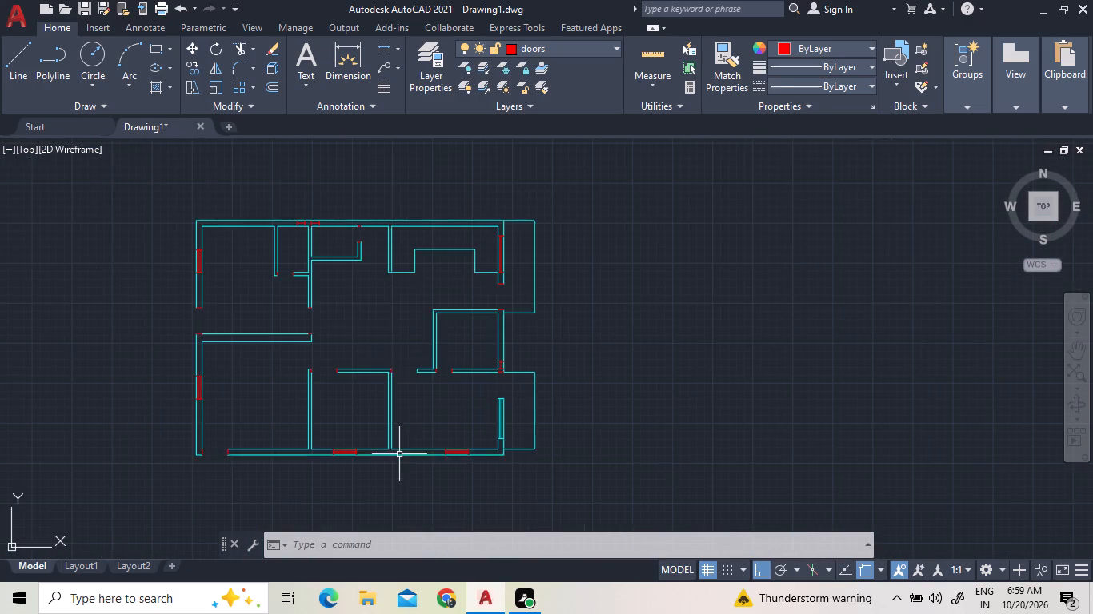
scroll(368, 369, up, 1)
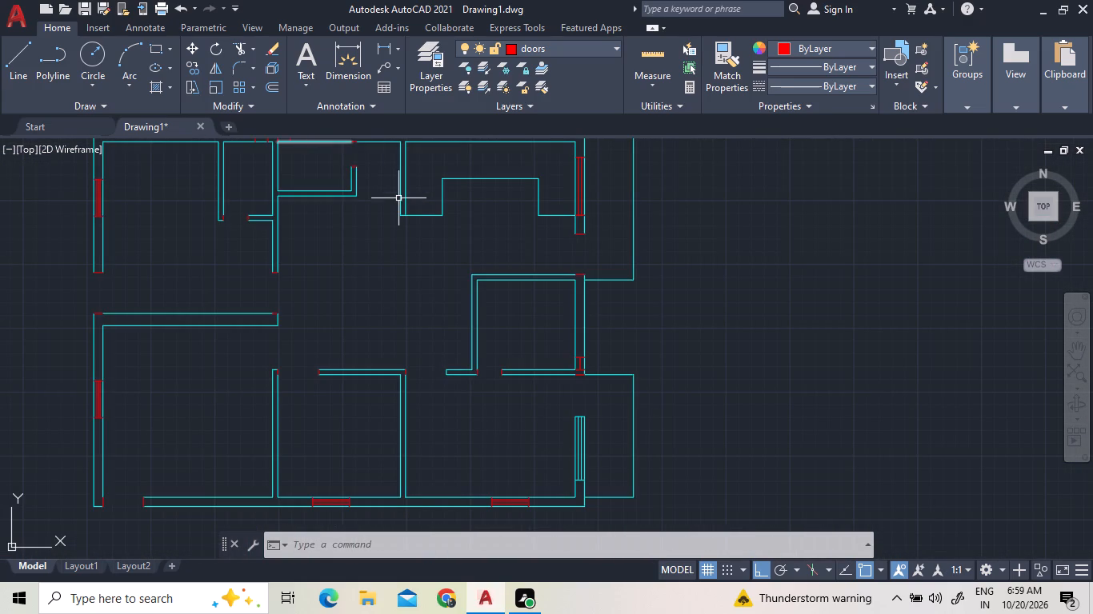
Insert the Door - Imperial block from the architectural Tool Palettes samples into the empty space east of the plan.
text(tp)
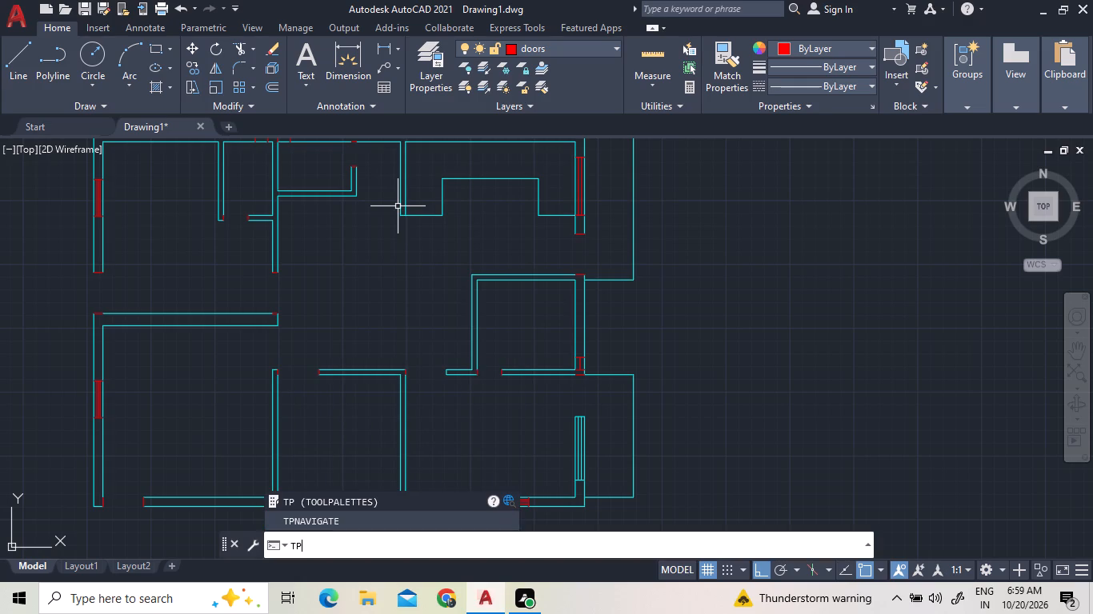
key(Return)
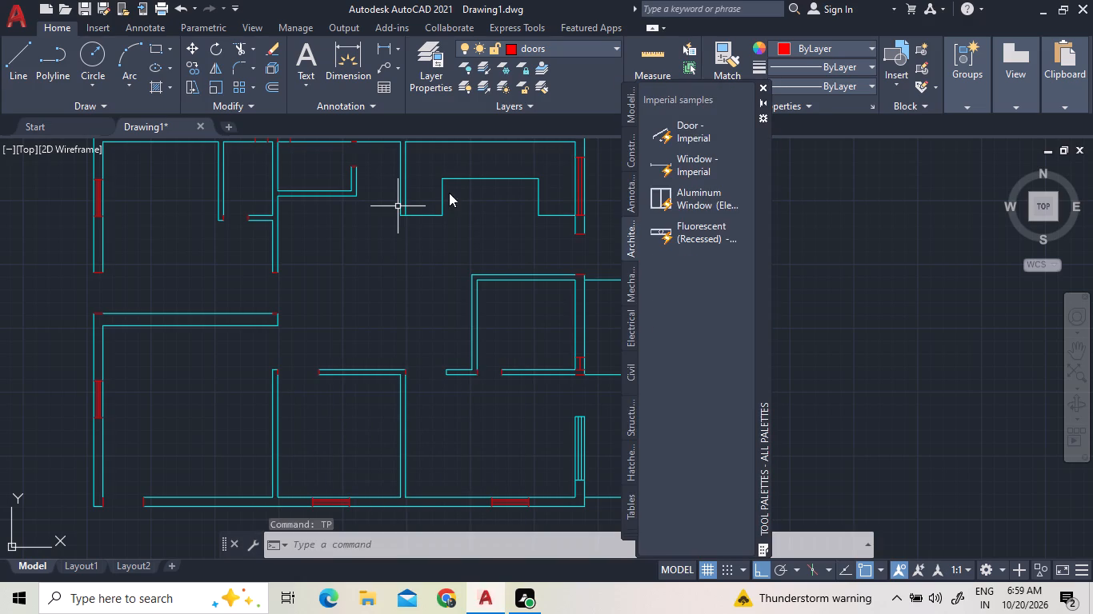
drag(694, 142, 867, 247)
drag(668, 122, 769, 264)
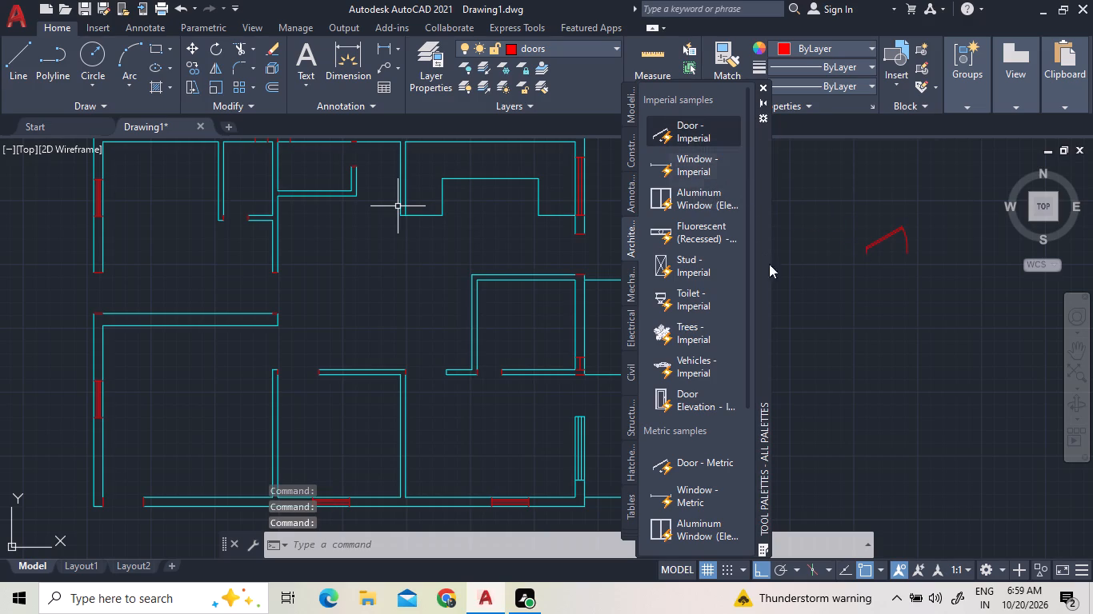
Insert a second Door - Imperial block southwest of the first one, in the empty space east of the plan.
drag(769, 264, 829, 338)
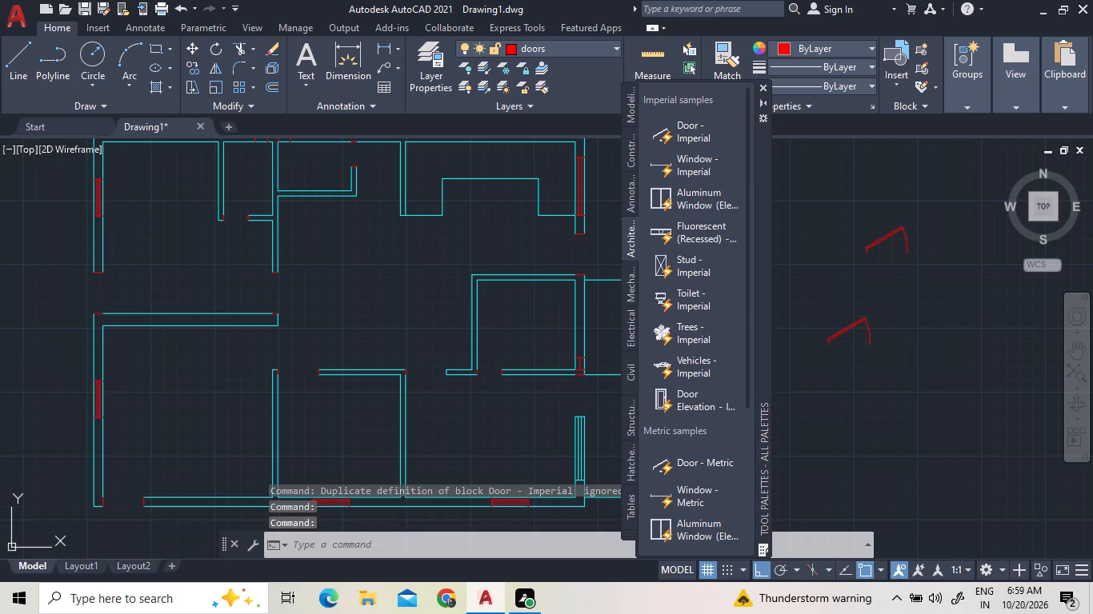
click(763, 89)
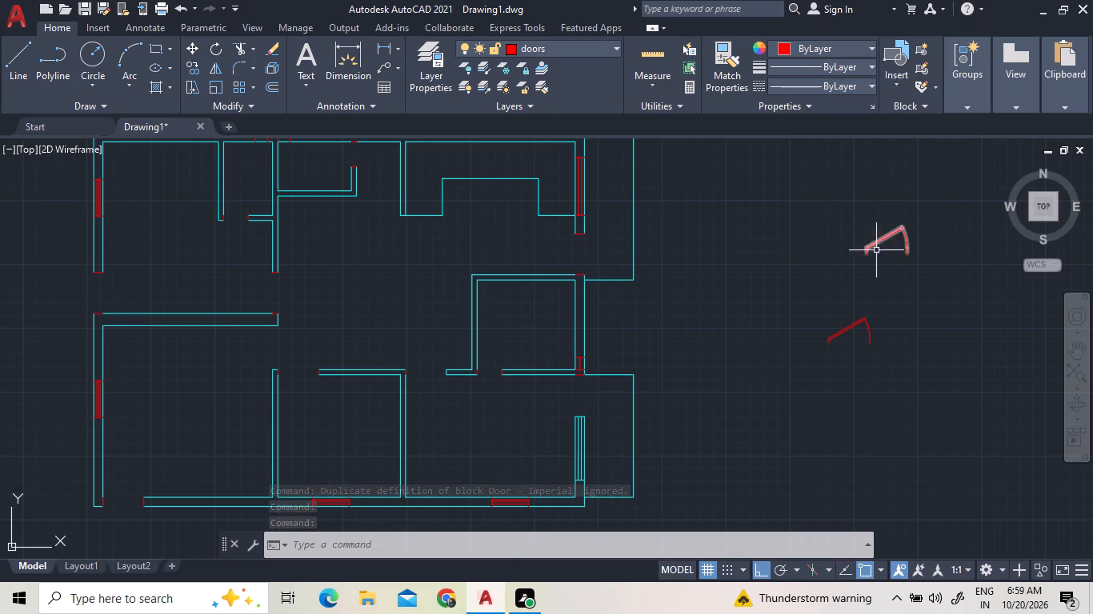
Set the upper door block to Open 90° and try to stretch its width outward.
drag(882, 256, 875, 240)
click(854, 199)
click(862, 231)
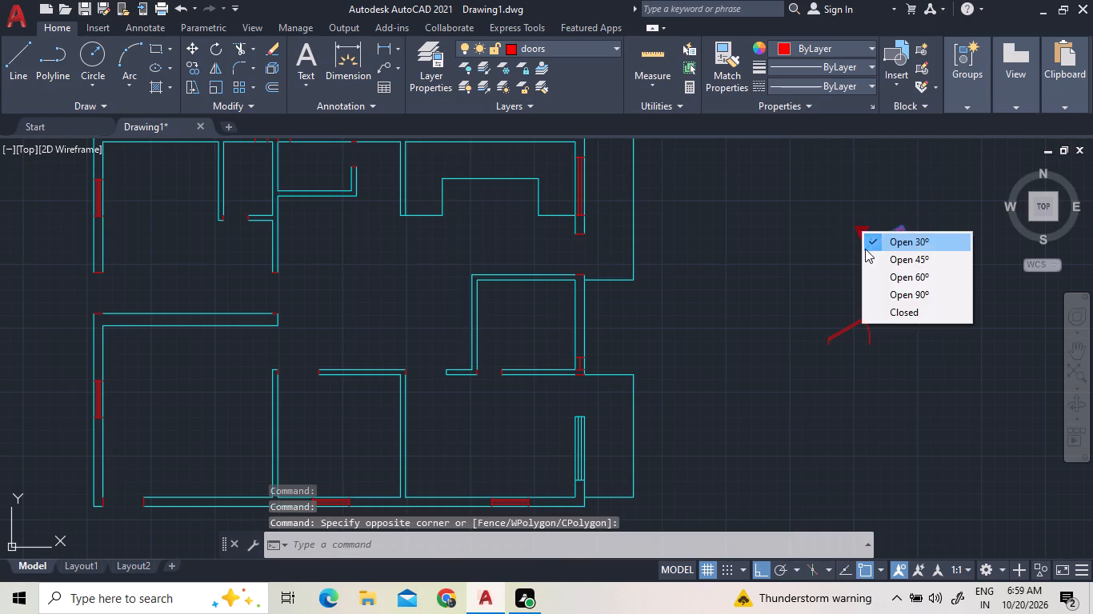
click(885, 296)
scroll(906, 245, up, 3)
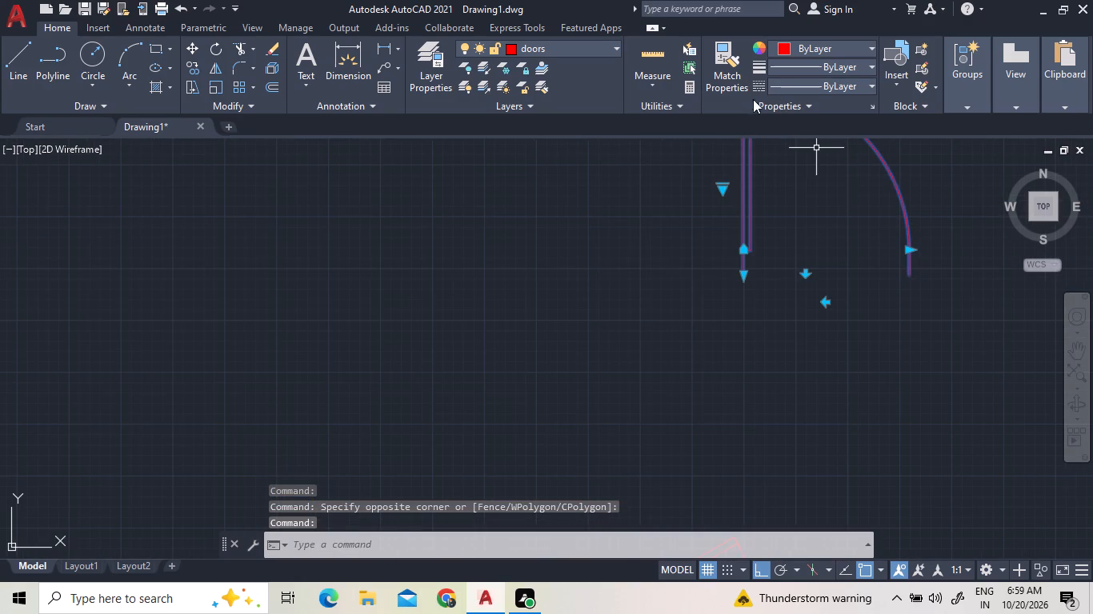
click(910, 249)
click(951, 242)
scroll(841, 266, down, 2)
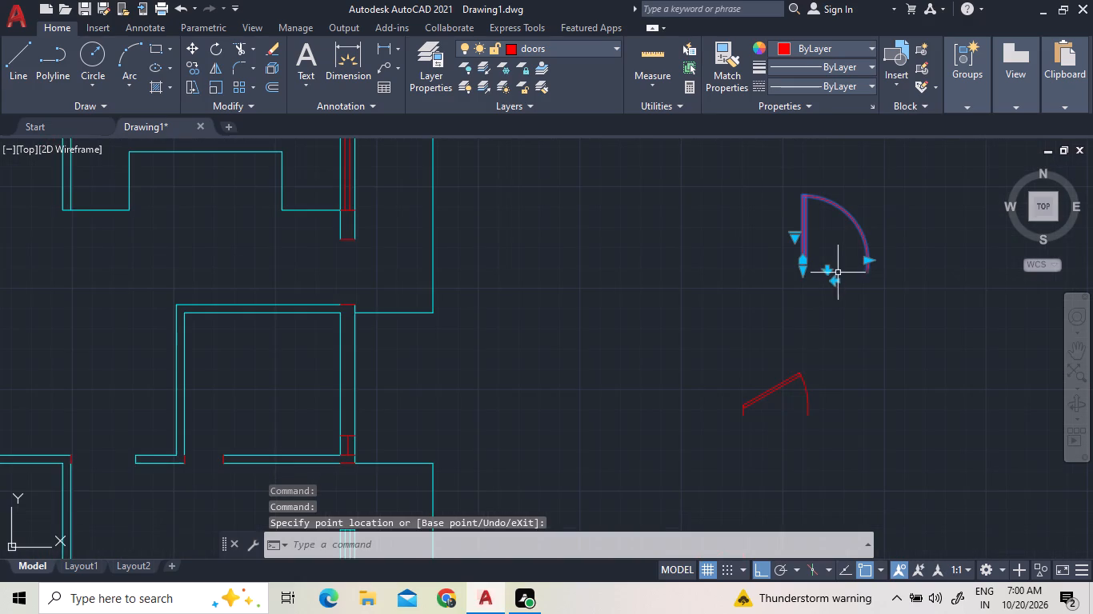
Set the lower door block's opening to Open 90°.
drag(796, 409, 743, 359)
click(740, 357)
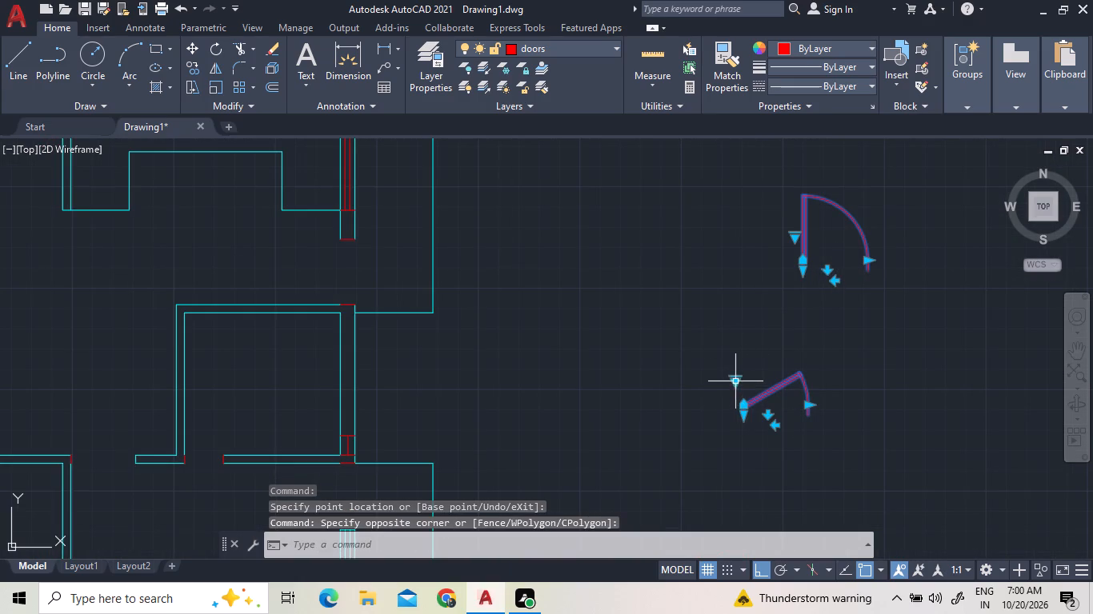
click(735, 384)
click(756, 445)
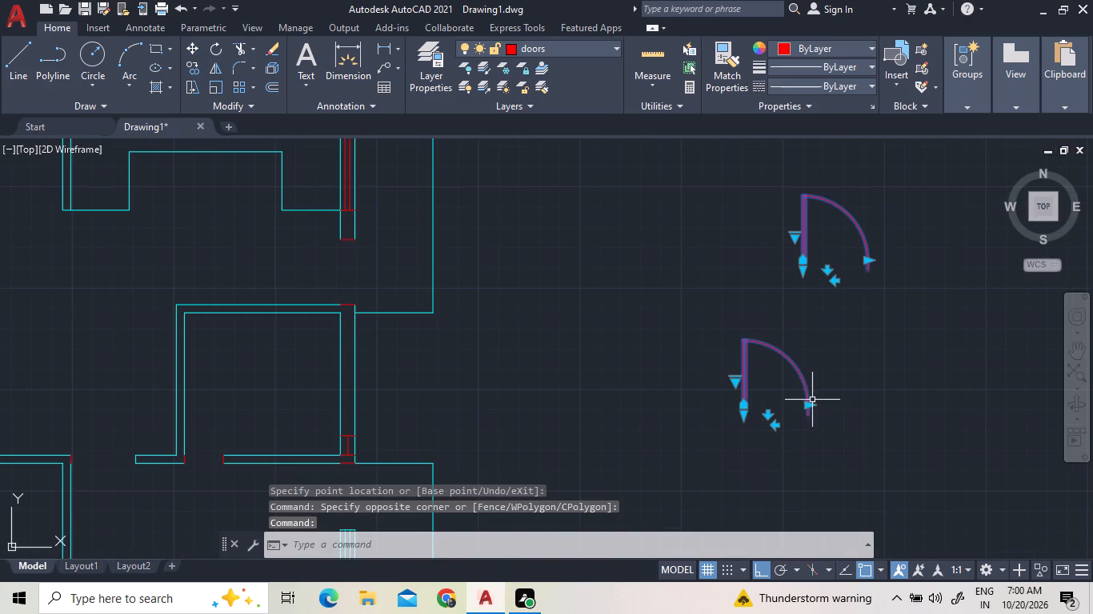
Reduce the lower door block's width by 1'-0".
scroll(796, 417, up, 2)
click(827, 394)
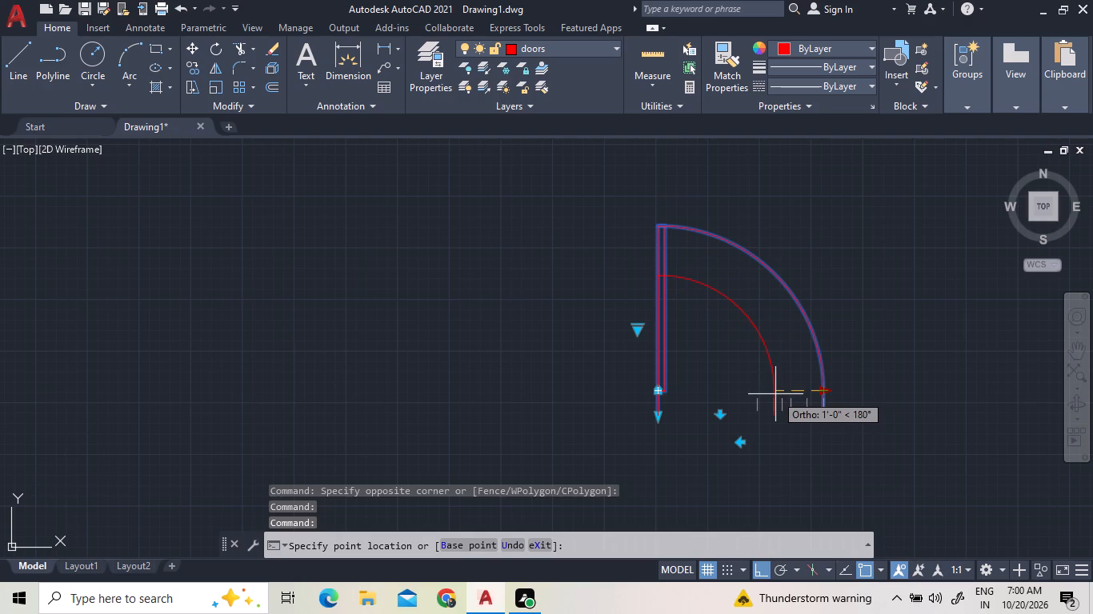
click(775, 394)
Measure the lower door block's leaf and swing arc.
click(660, 54)
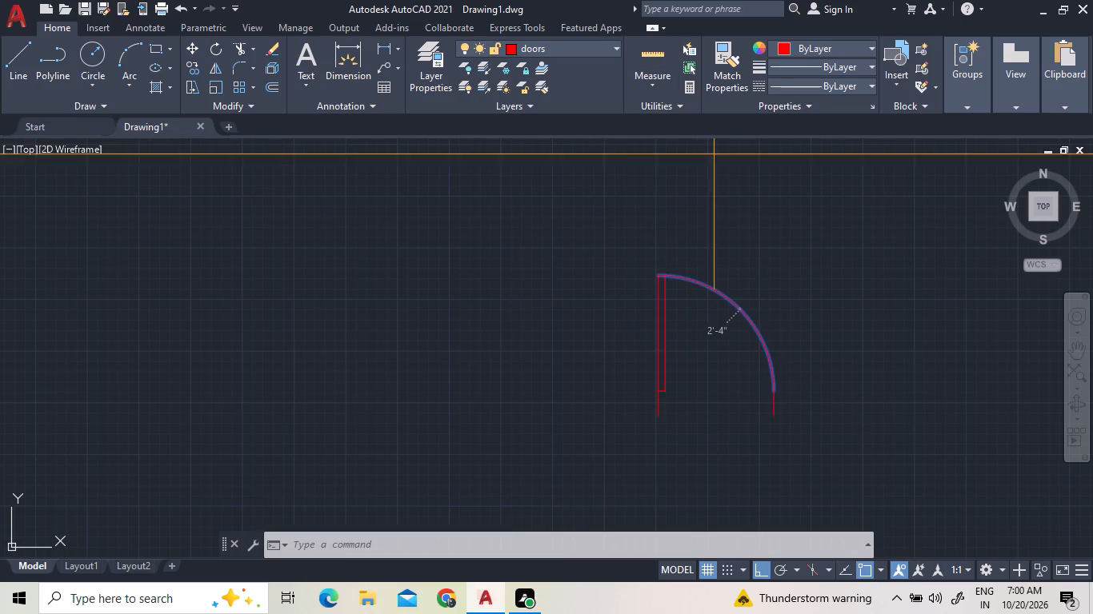
right_click(748, 348)
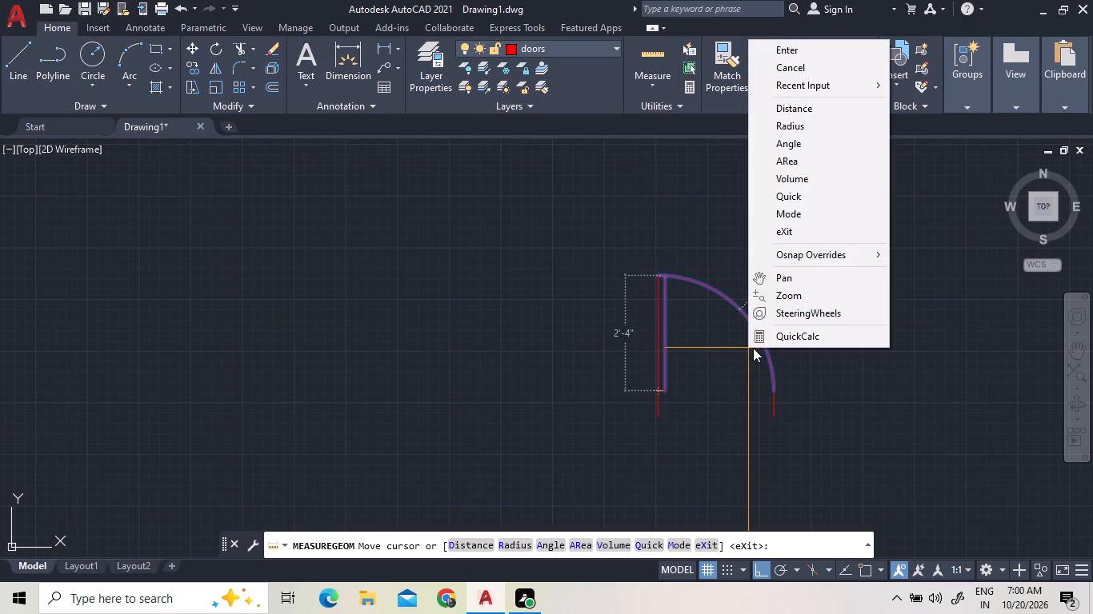
click(795, 55)
Reduce the lower door block's width by another 4".
drag(774, 329, 762, 329)
click(607, 298)
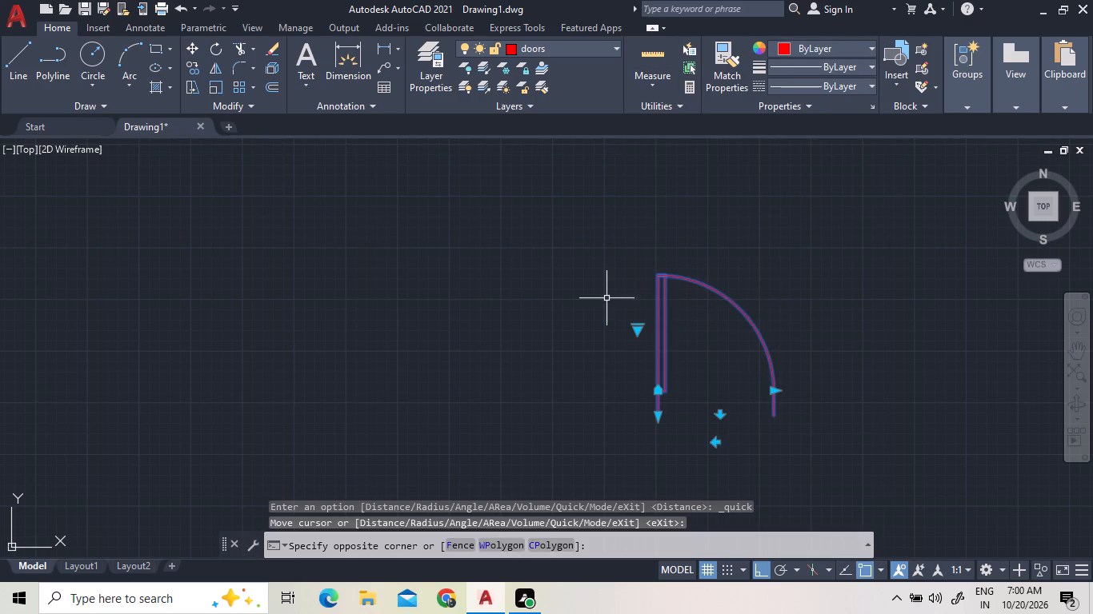
click(775, 393)
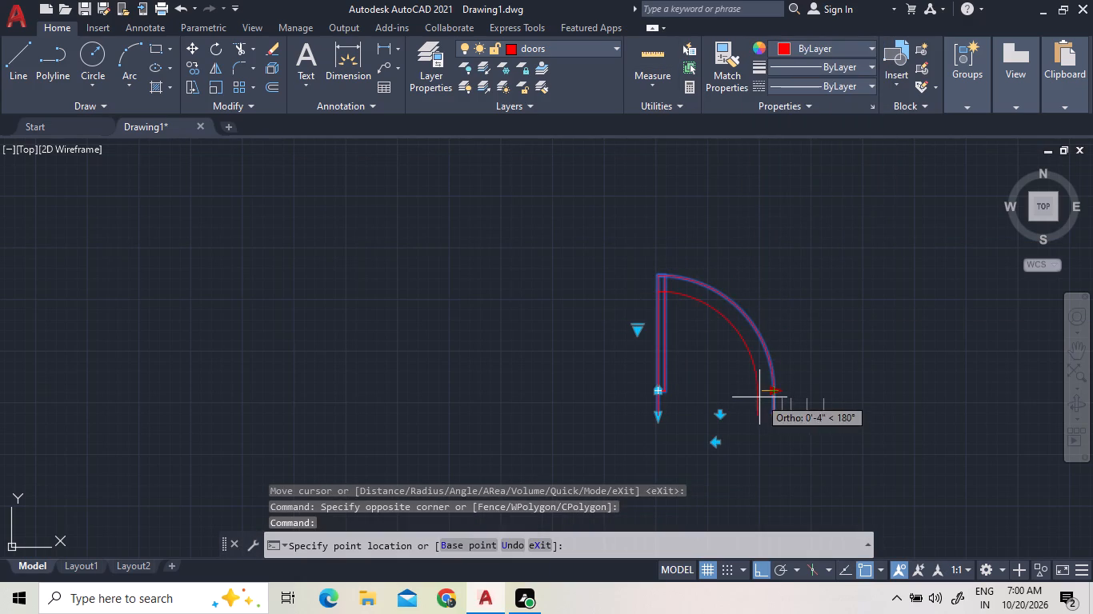
click(759, 397)
Turn ortho off and move the smaller door into the opening in the small eastern room's bottom wall, against its west jamb.
scroll(856, 254, down, 1)
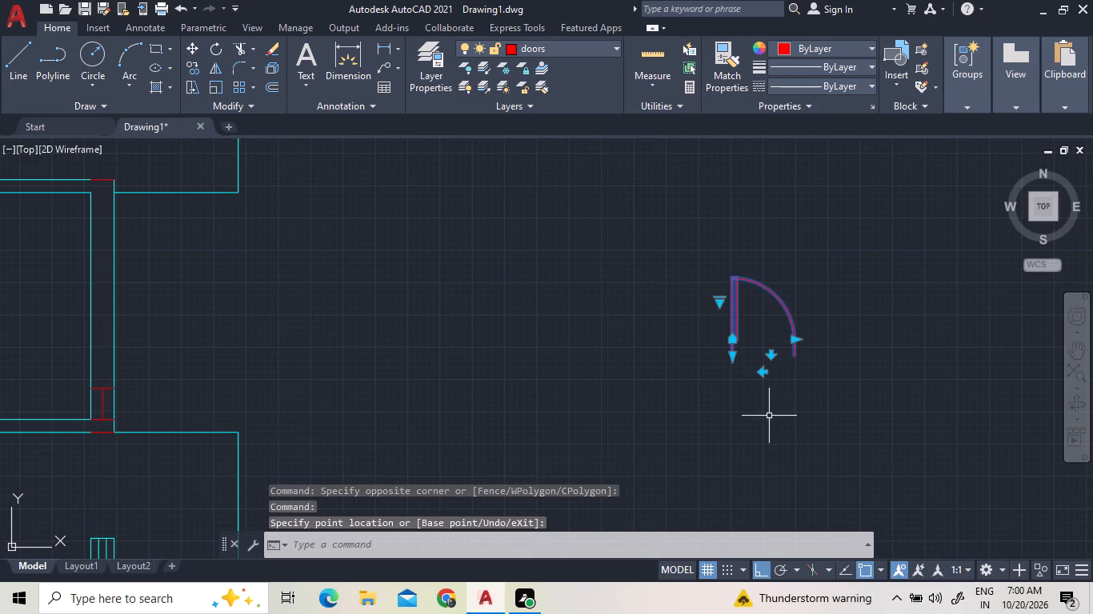
scroll(767, 402, down, 3)
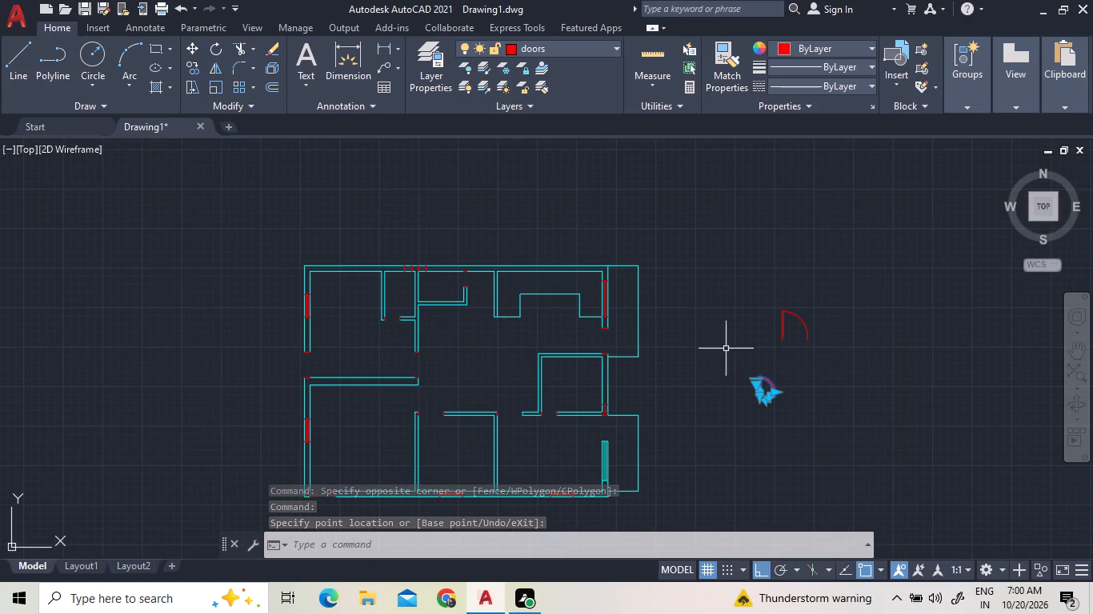
scroll(780, 406, up, 3)
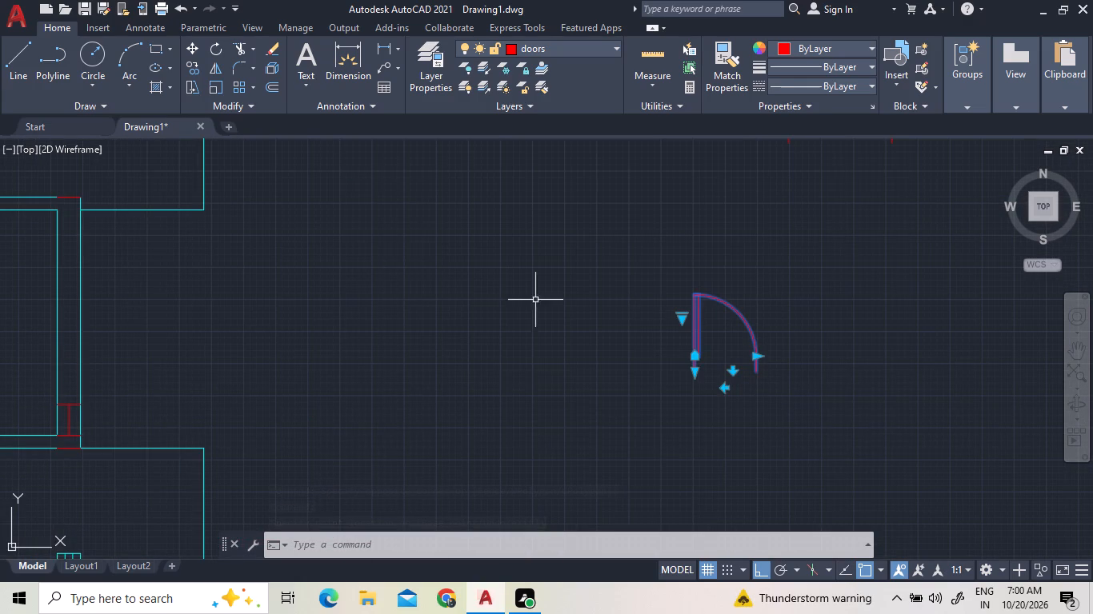
right_click(542, 309)
click(638, 313)
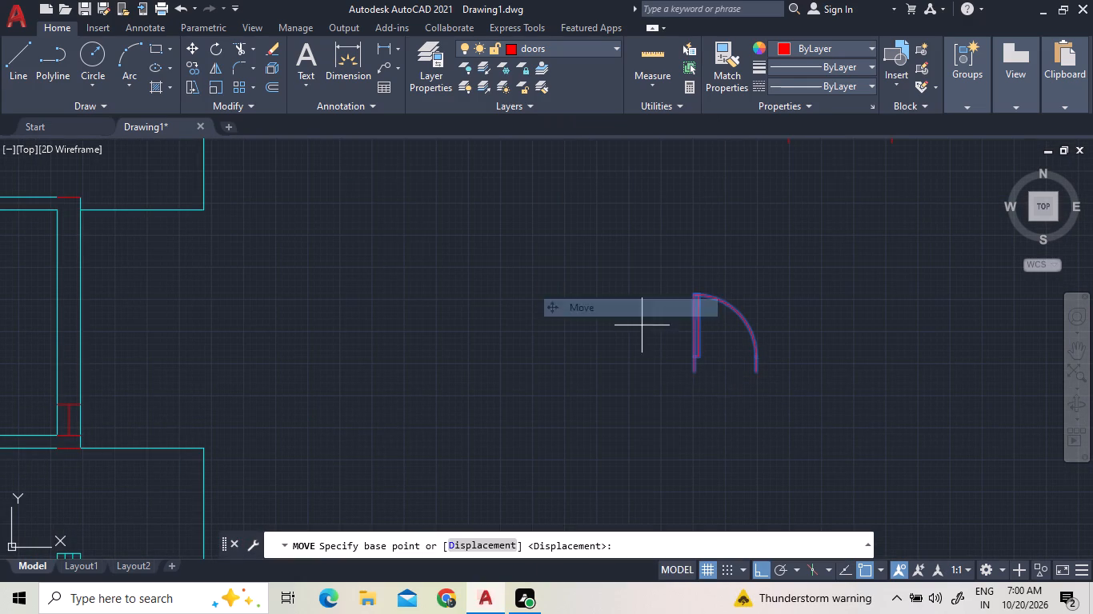
scroll(695, 387, up, 4)
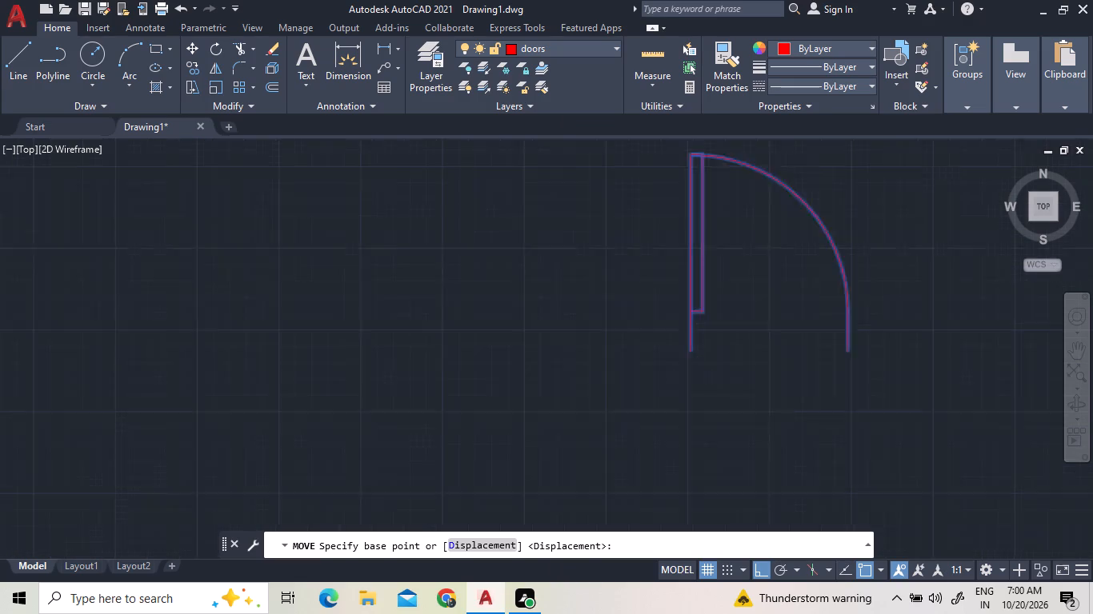
click(691, 333)
scroll(419, 411, down, 4)
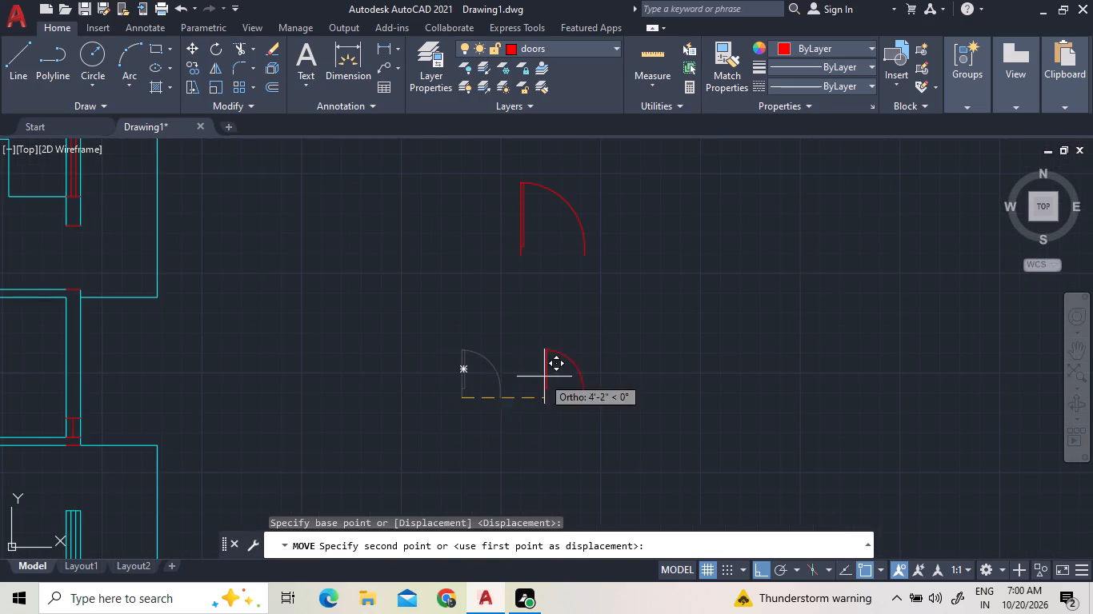
scroll(122, 421, down, 3)
scroll(87, 437, up, 3)
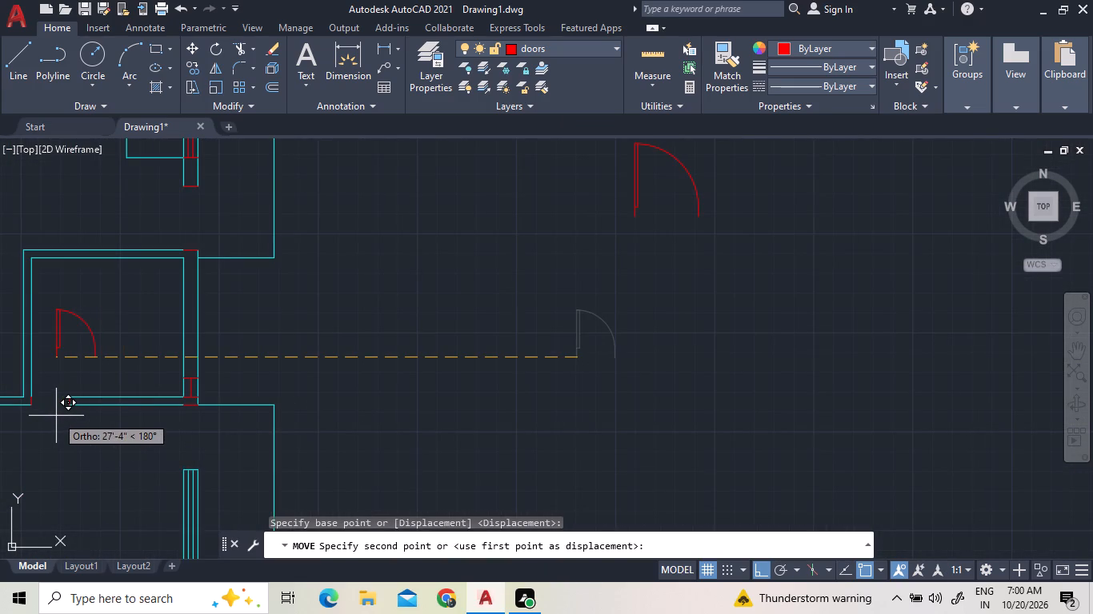
key(F8)
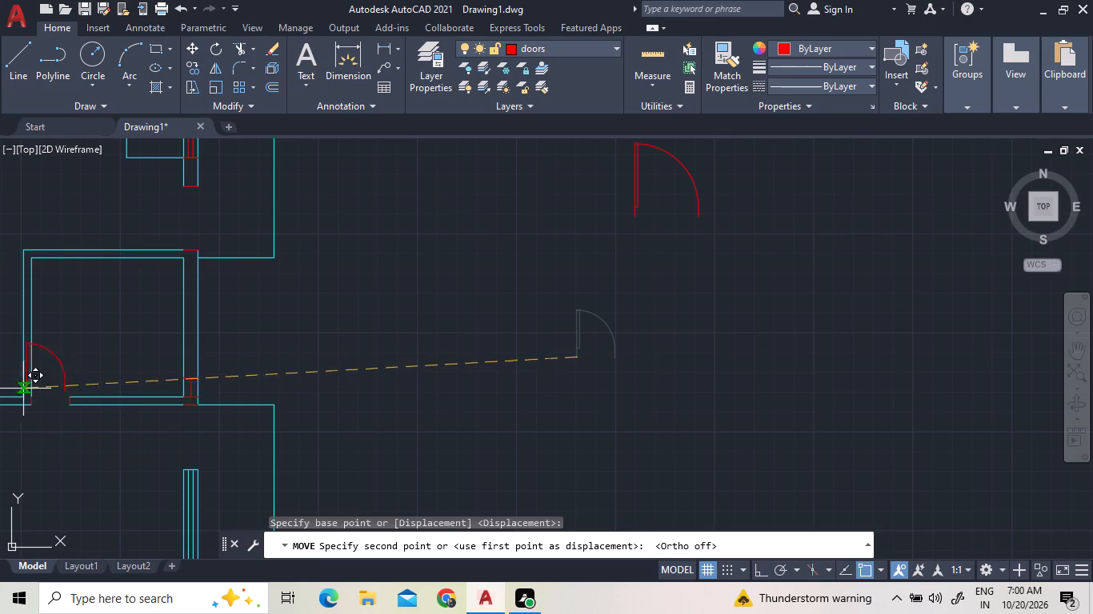
scroll(16, 383, up, 3)
scroll(86, 480, up, 1)
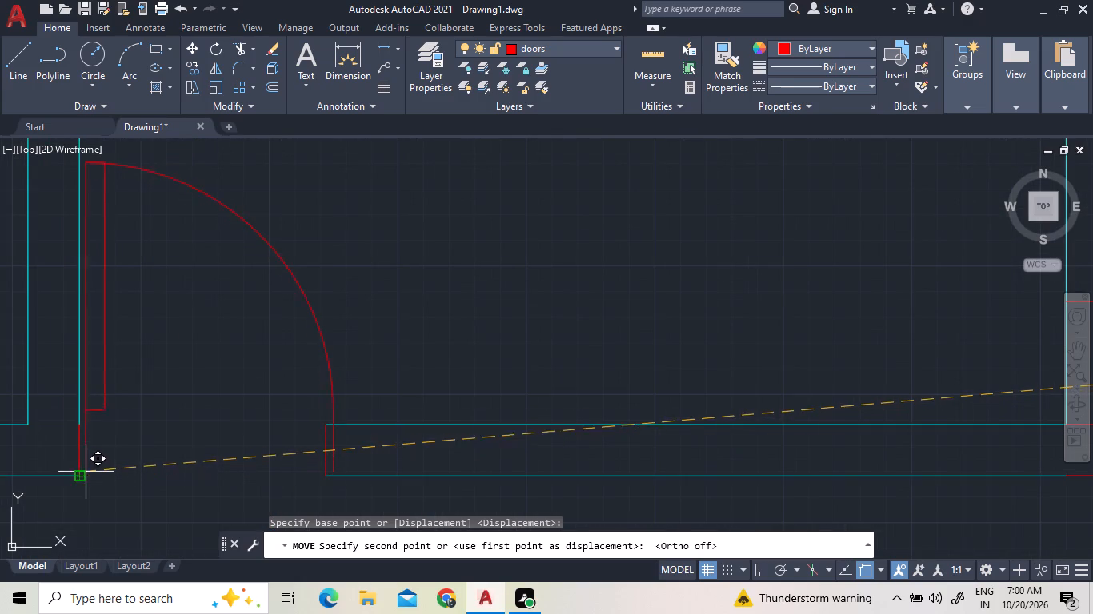
scroll(74, 468, up, 2)
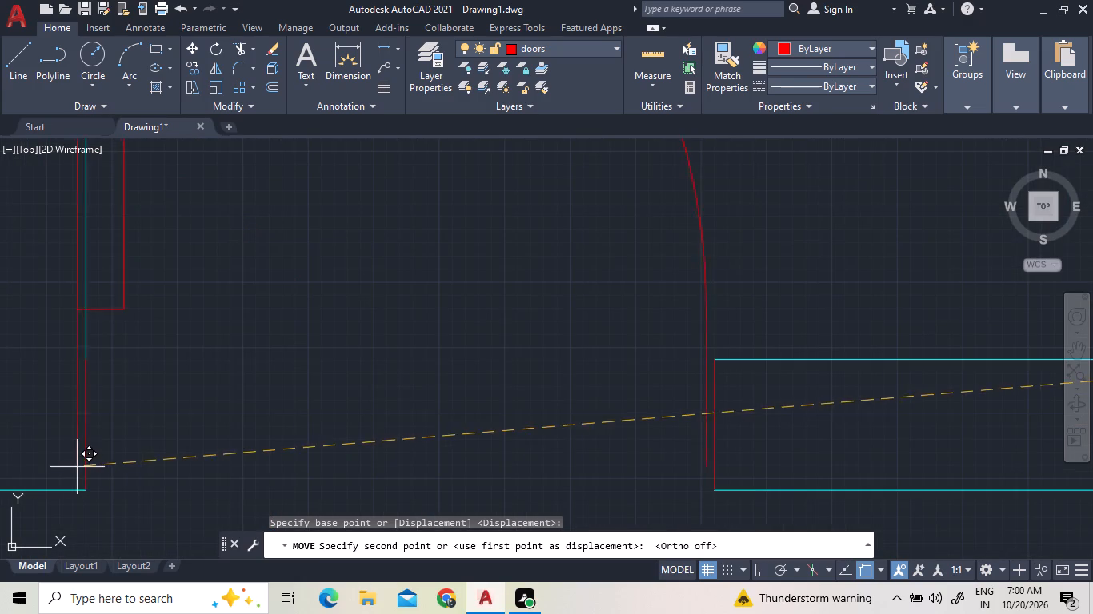
click(85, 489)
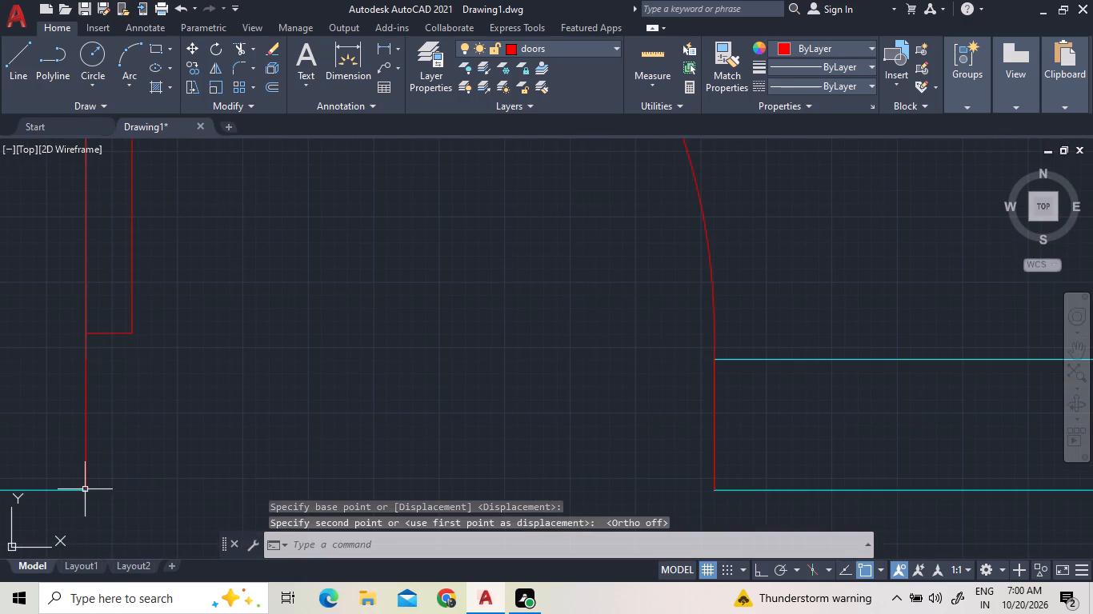
Copy the placed door to the wall end beside the kitchen counter and to just below the small upper-left room's opening.
scroll(148, 476, down, 5)
scroll(308, 430, down, 2)
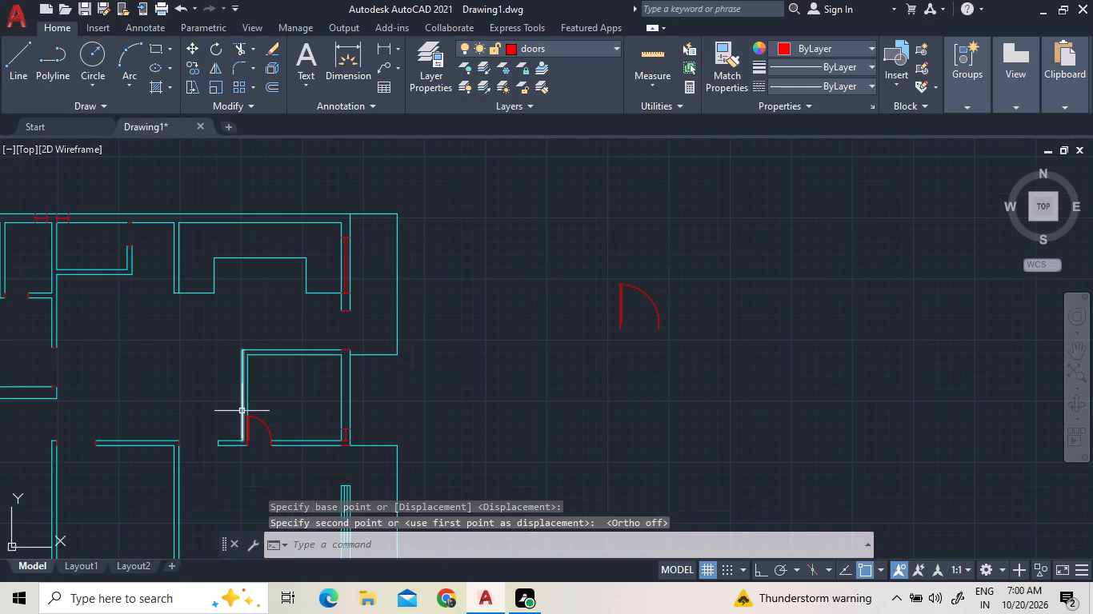
scroll(250, 443, up, 6)
scroll(275, 398, down, 3)
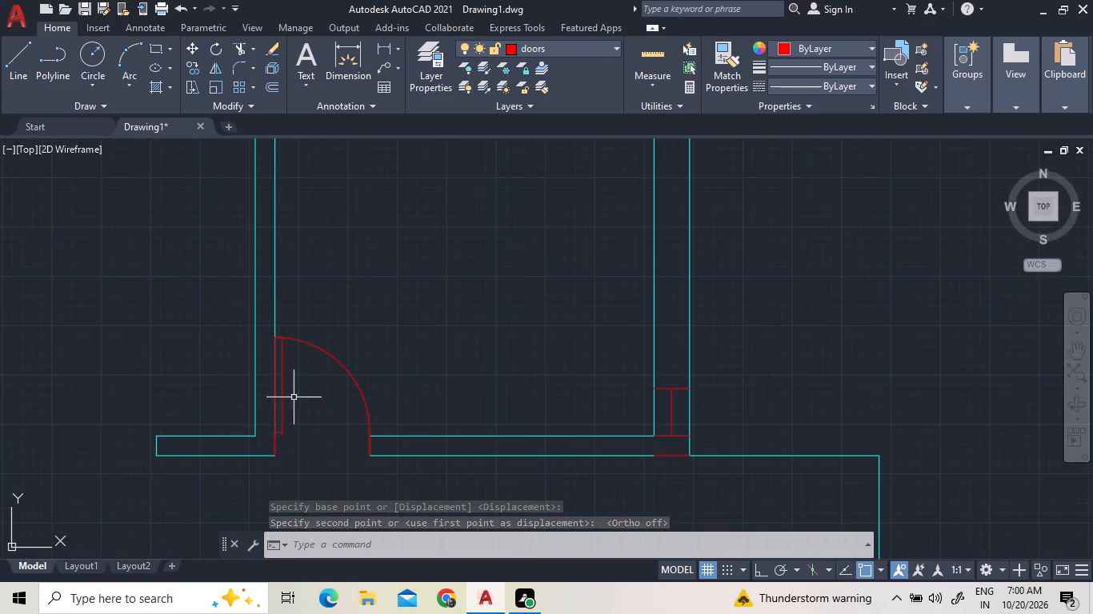
scroll(310, 395, down, 3)
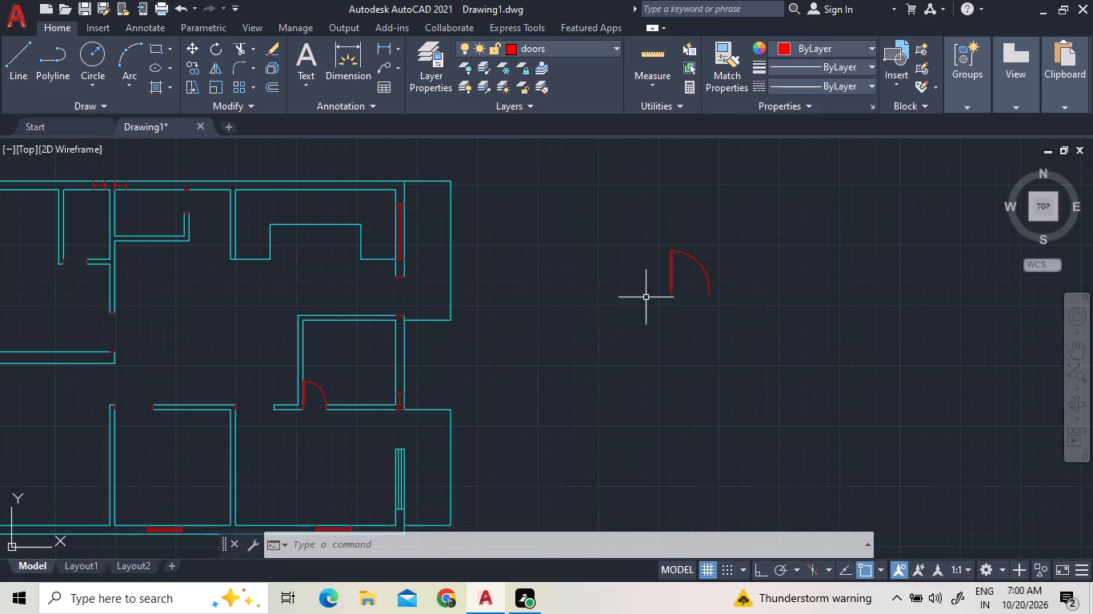
click(326, 393)
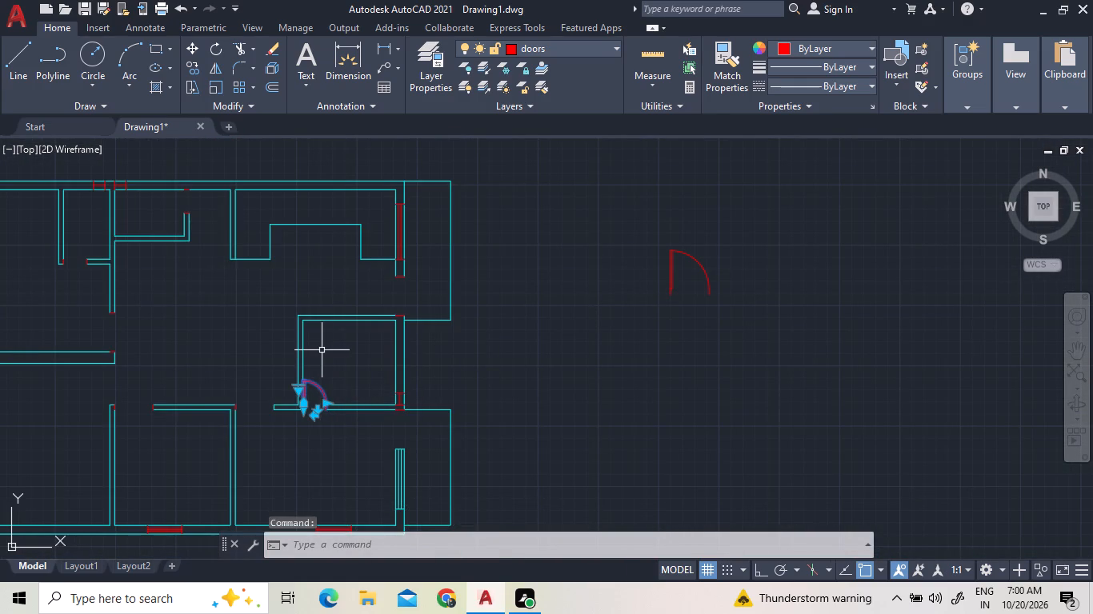
right_click(322, 351)
click(380, 326)
click(330, 401)
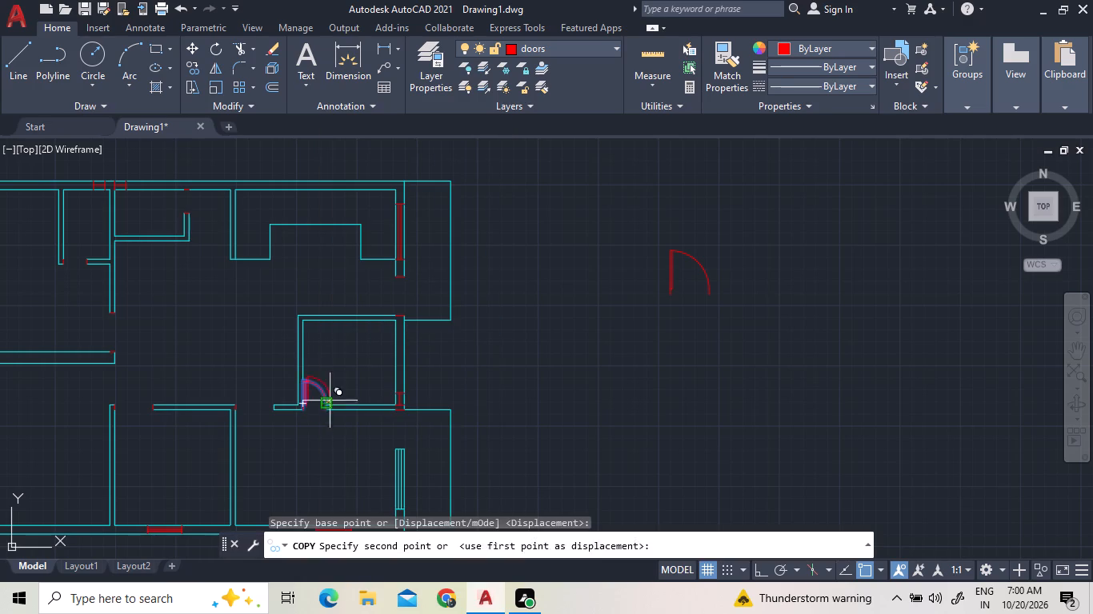
click(225, 257)
click(86, 297)
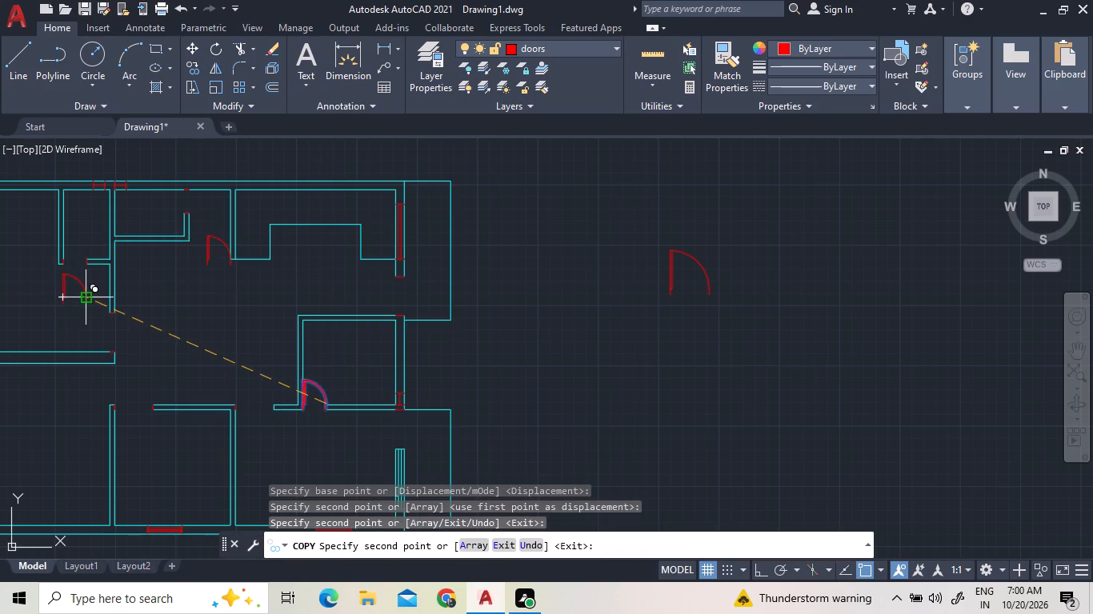
right_click(569, 262)
click(574, 275)
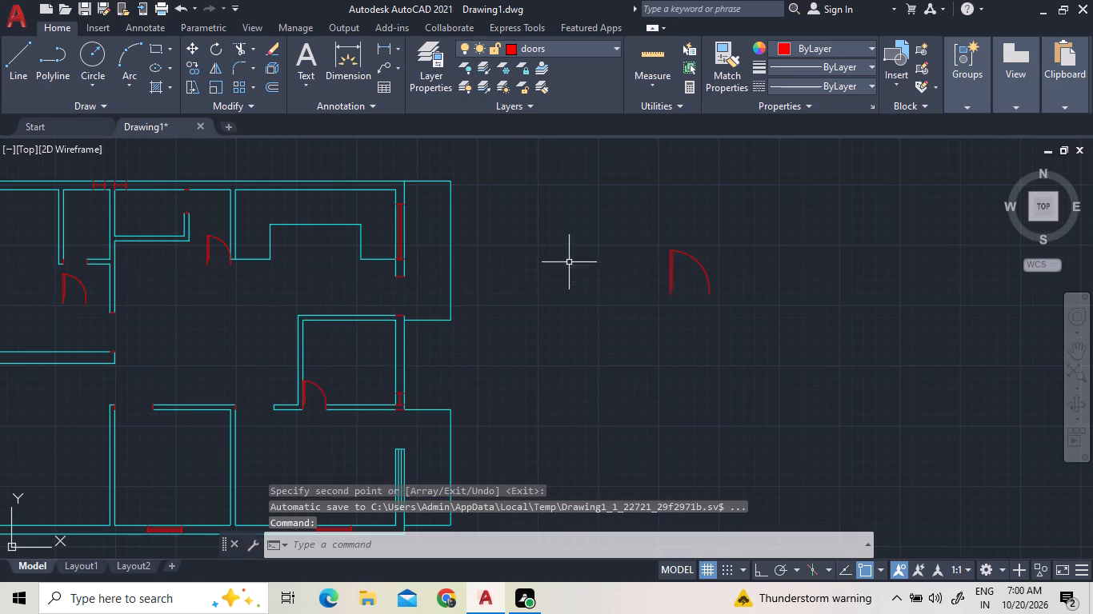
Rotate the door copy beside the kitchen counter by 270° about the lower end of its swing side.
click(226, 258)
click(196, 249)
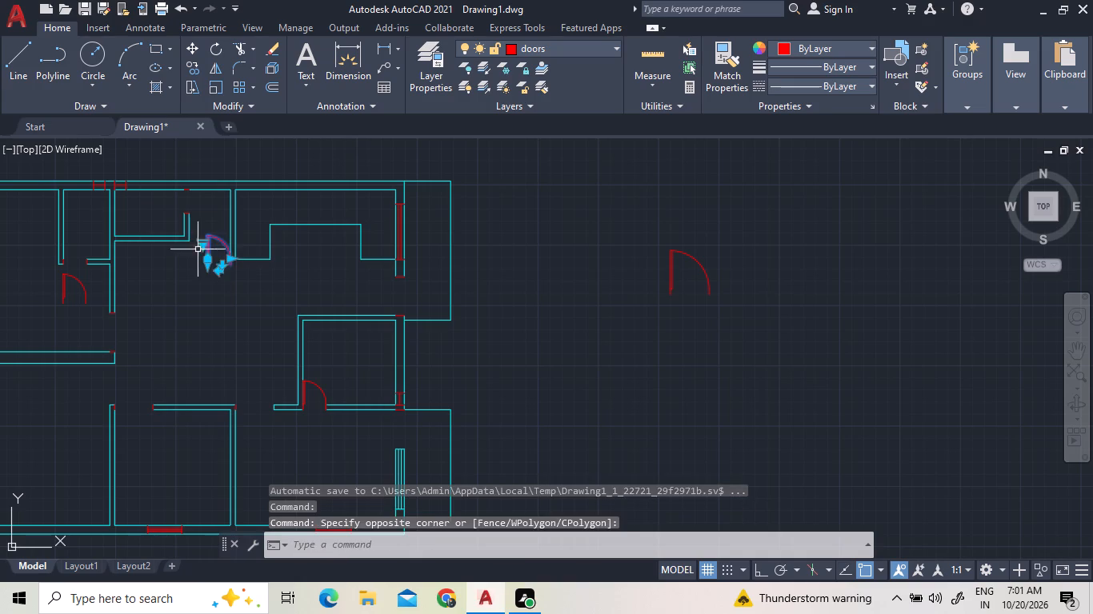
right_click(270, 272)
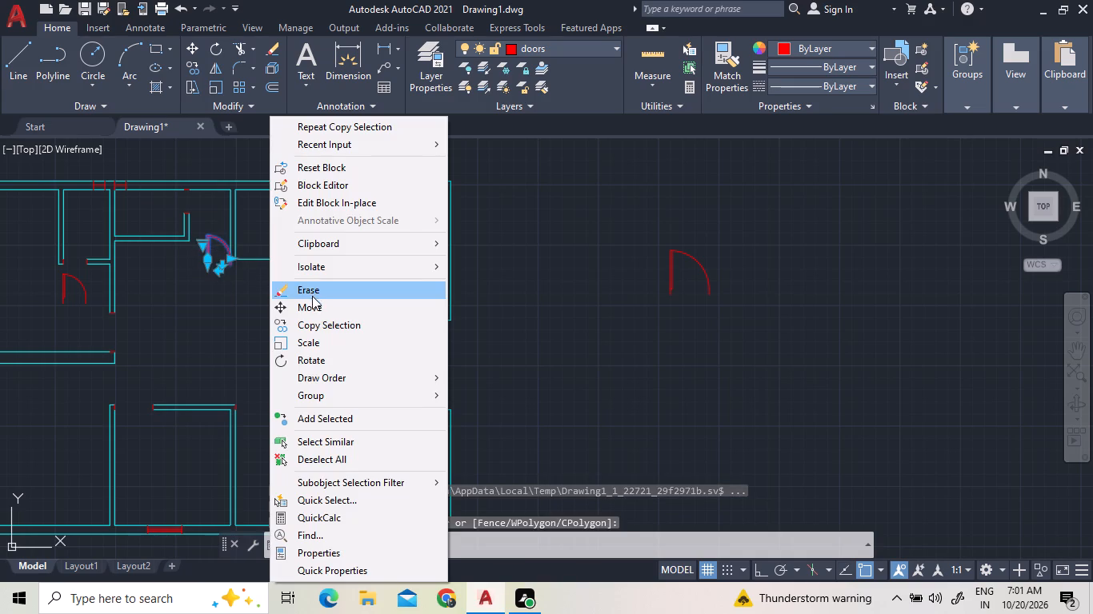
click(331, 361)
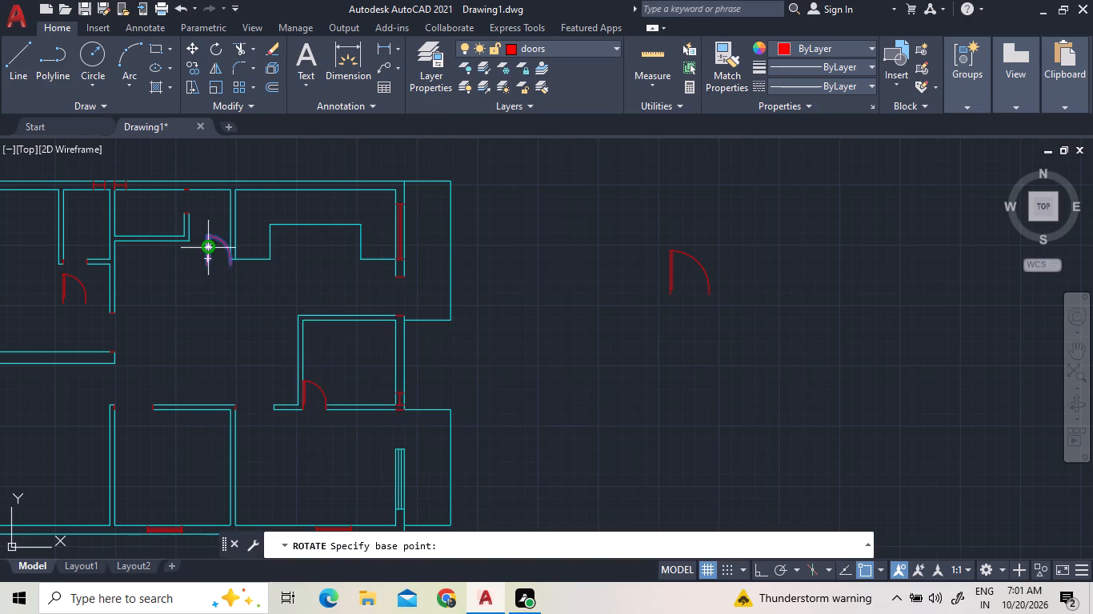
scroll(216, 258, up, 3)
click(270, 278)
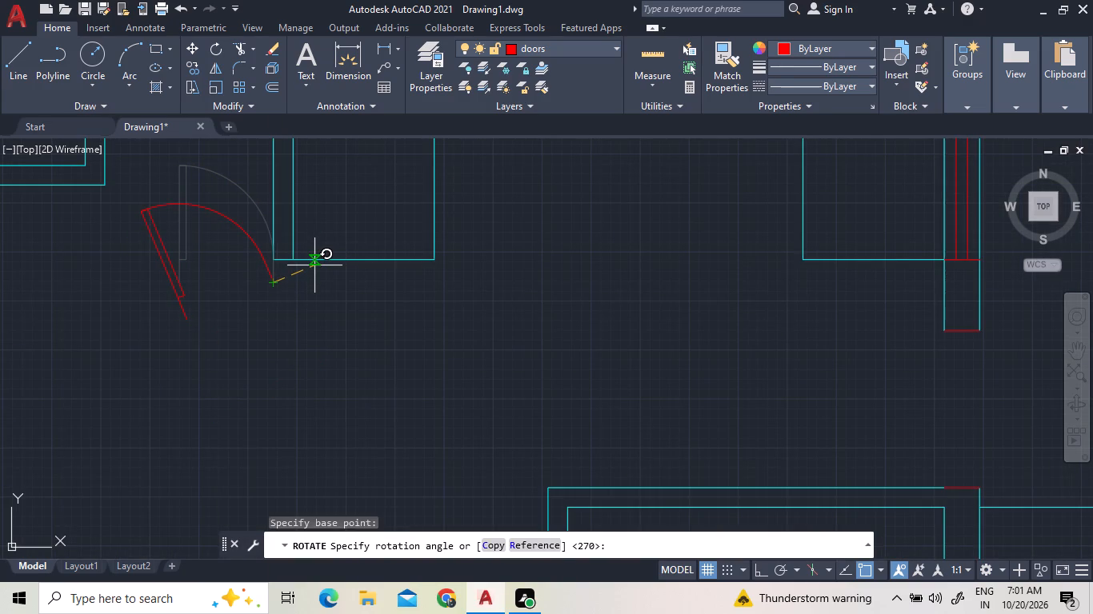
click(266, 304)
click(410, 237)
click(397, 229)
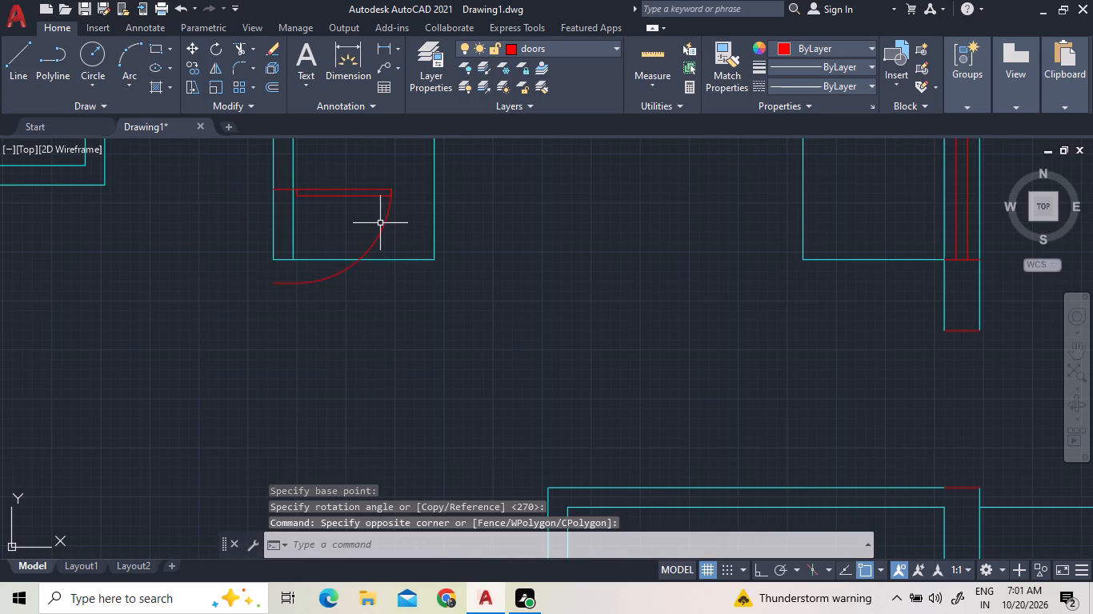
Flip the rotated door beside the kitchen counter so its leaf and swing face west.
click(381, 224)
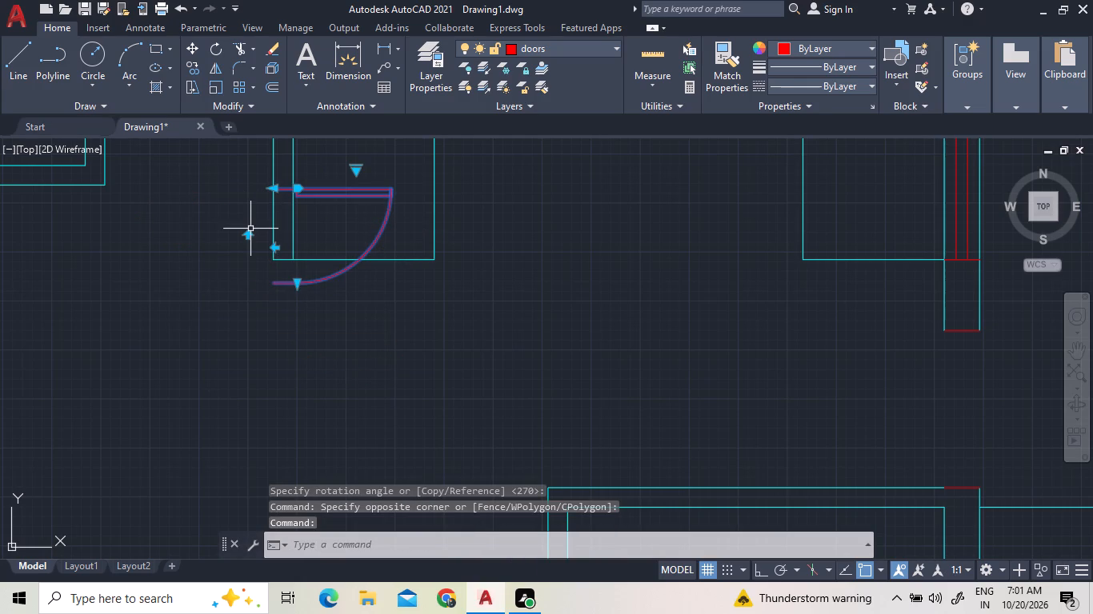
click(276, 245)
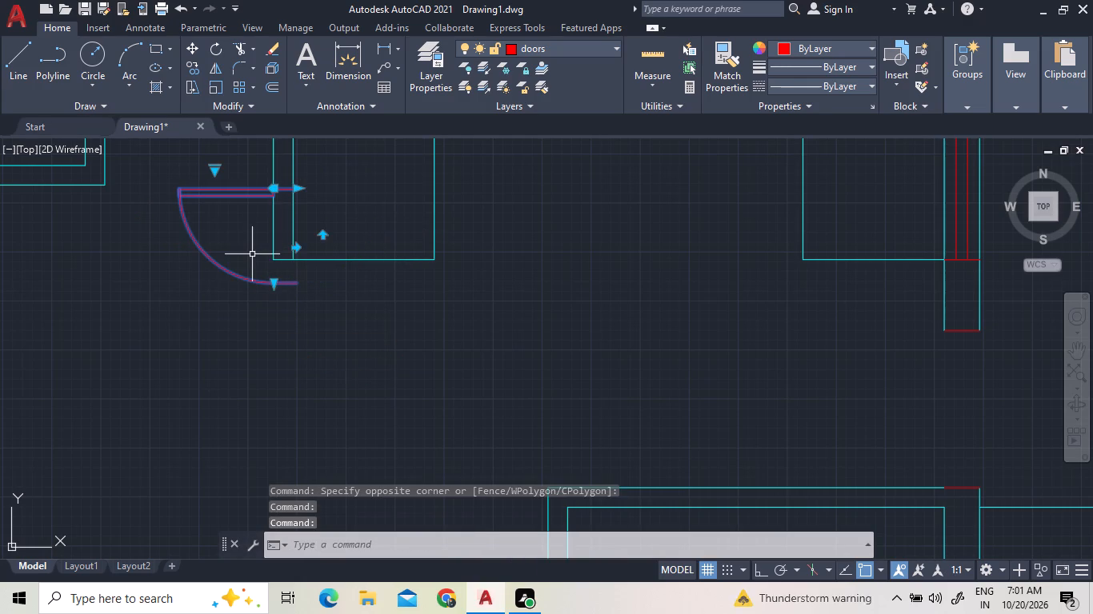
Move the flipped door to the small upper-middle room's east opening, with its leaf along the inner face of the top wall.
right_click(254, 246)
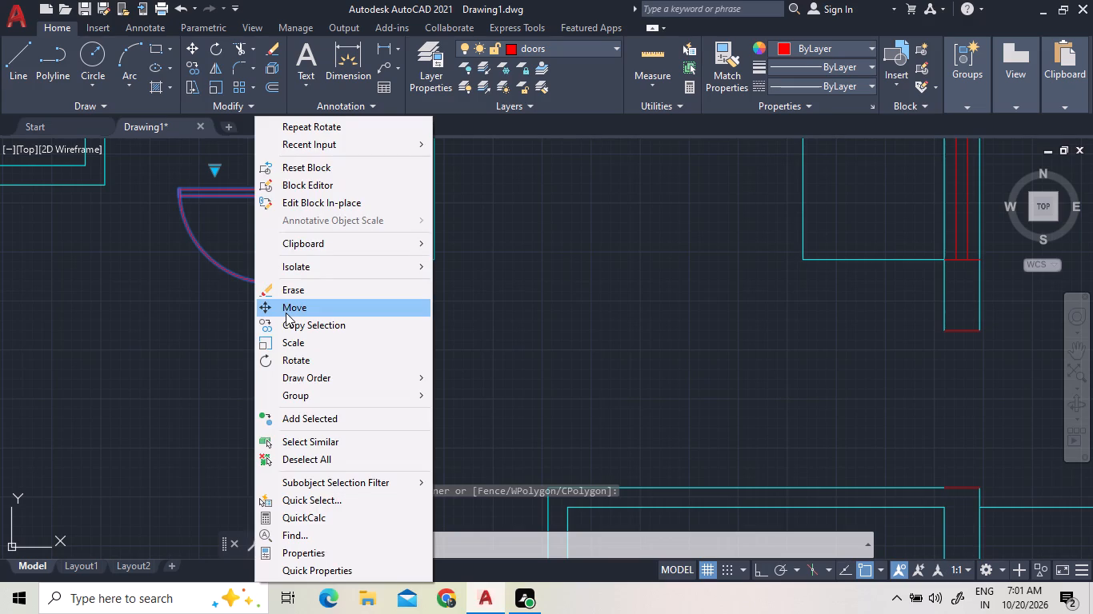
click(288, 310)
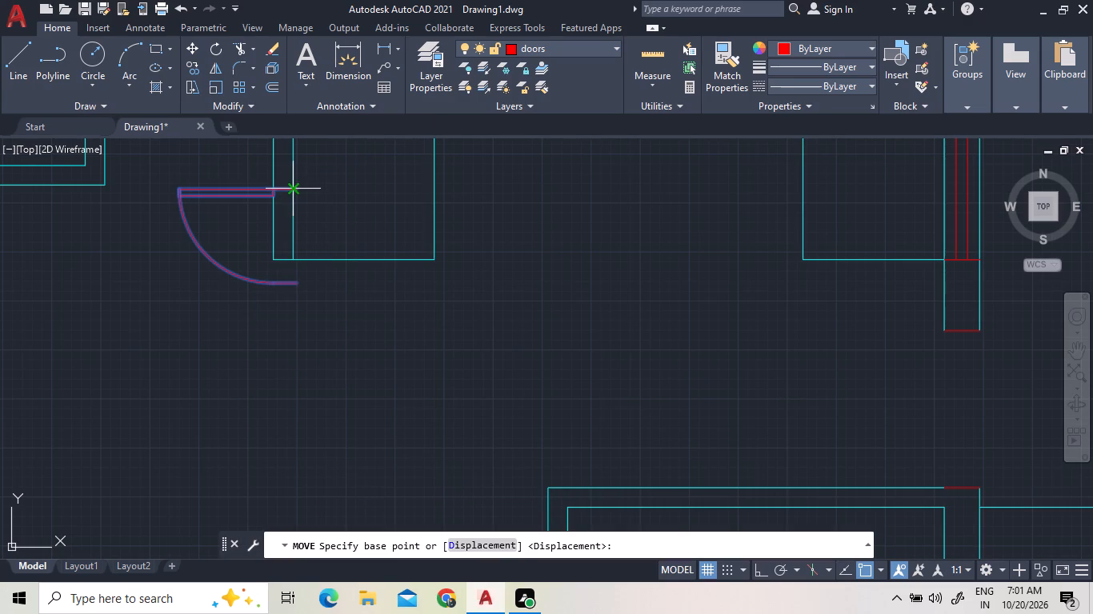
click(292, 189)
scroll(231, 349, down, 3)
scroll(193, 239, up, 4)
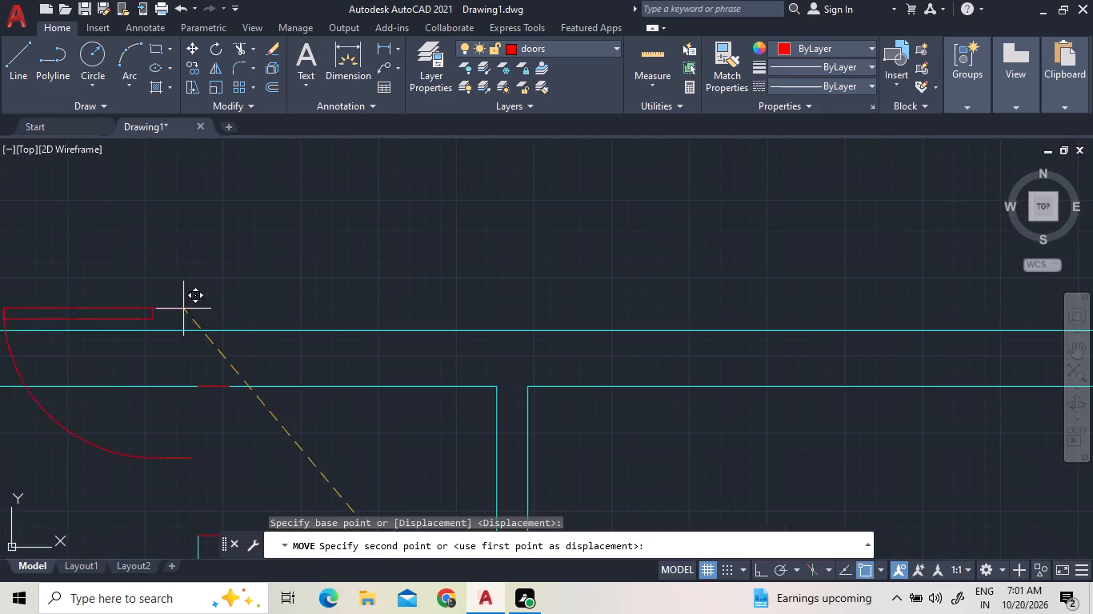
scroll(194, 411, up, 2)
scroll(250, 348, down, 1)
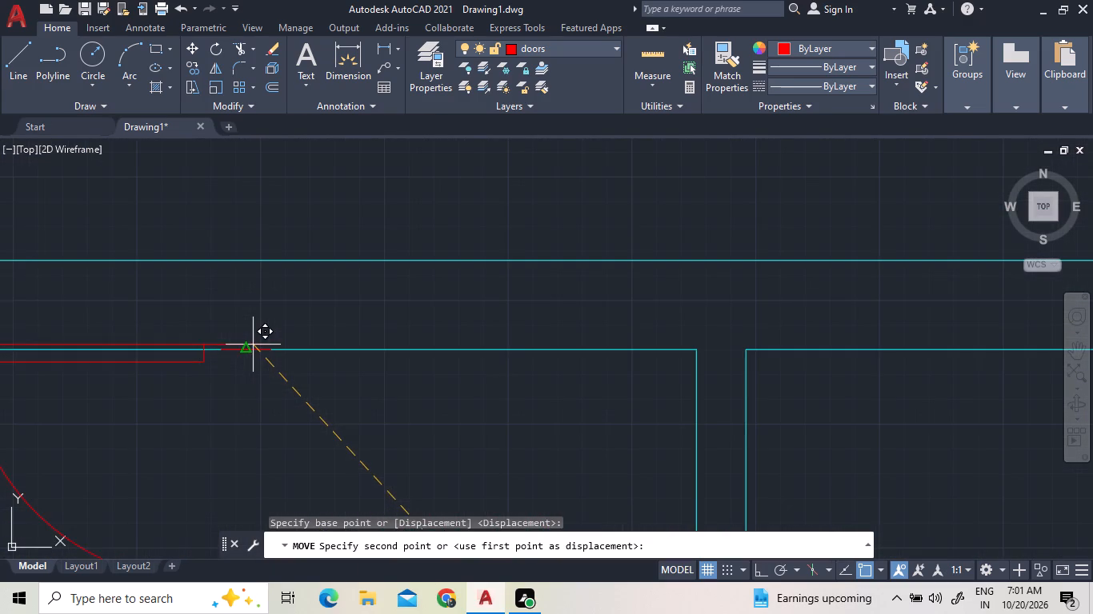
scroll(264, 349, up, 4)
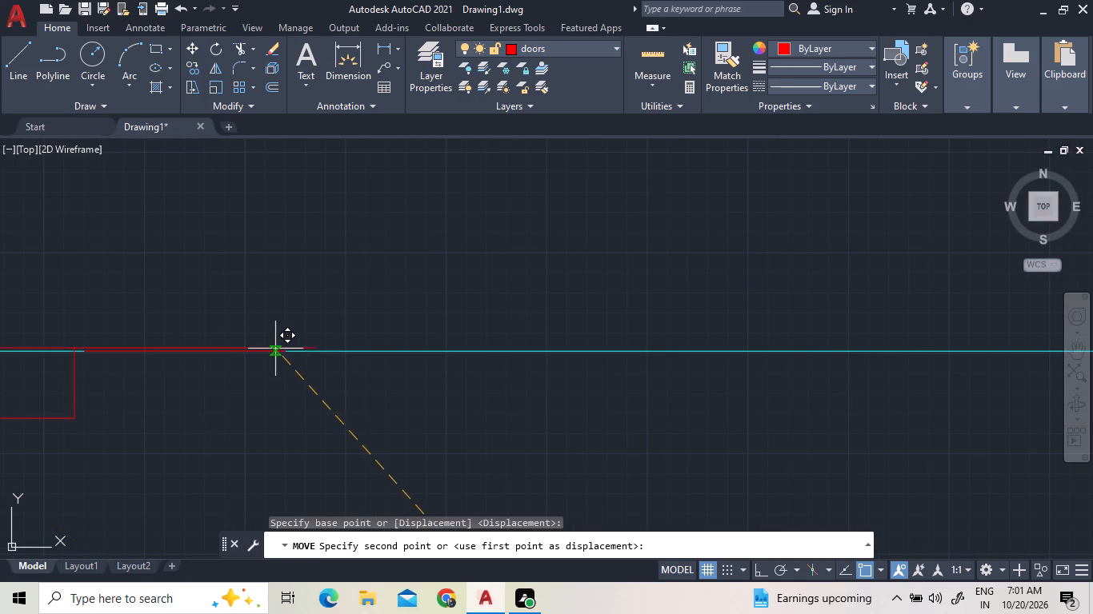
click(288, 351)
scroll(309, 297, down, 4)
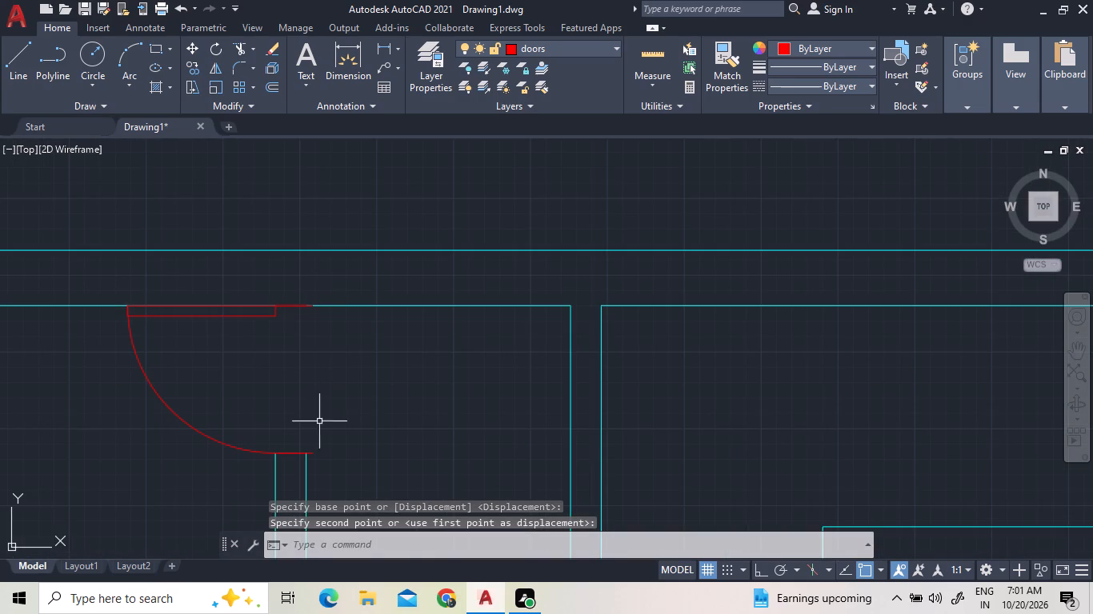
Align the end of that door's swing side with the outer corner of the short wall below the opening.
drag(246, 416, 214, 416)
click(123, 405)
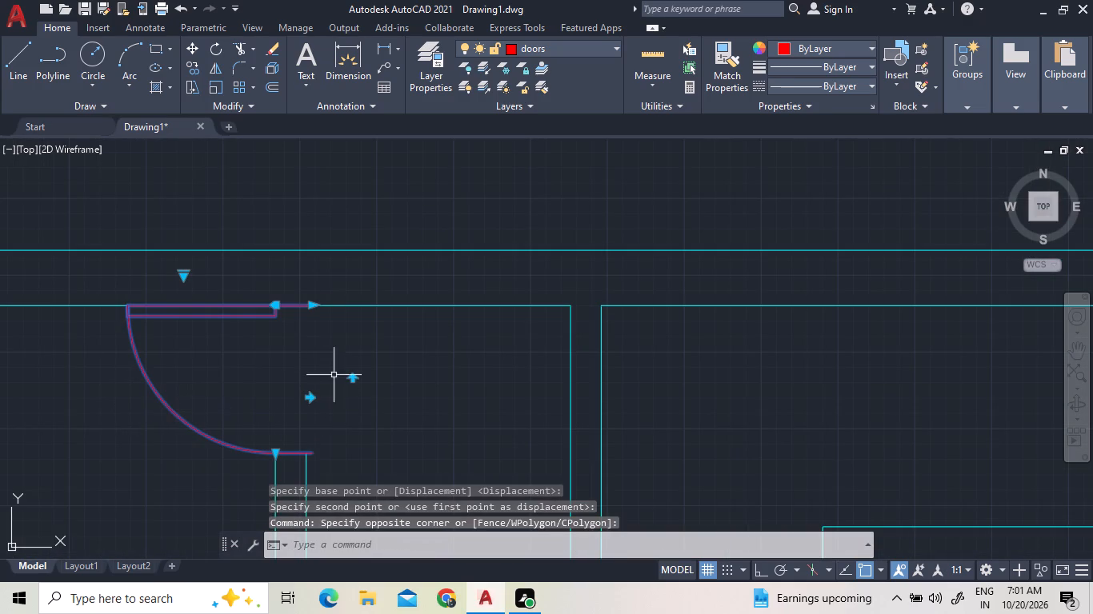
right_click(353, 340)
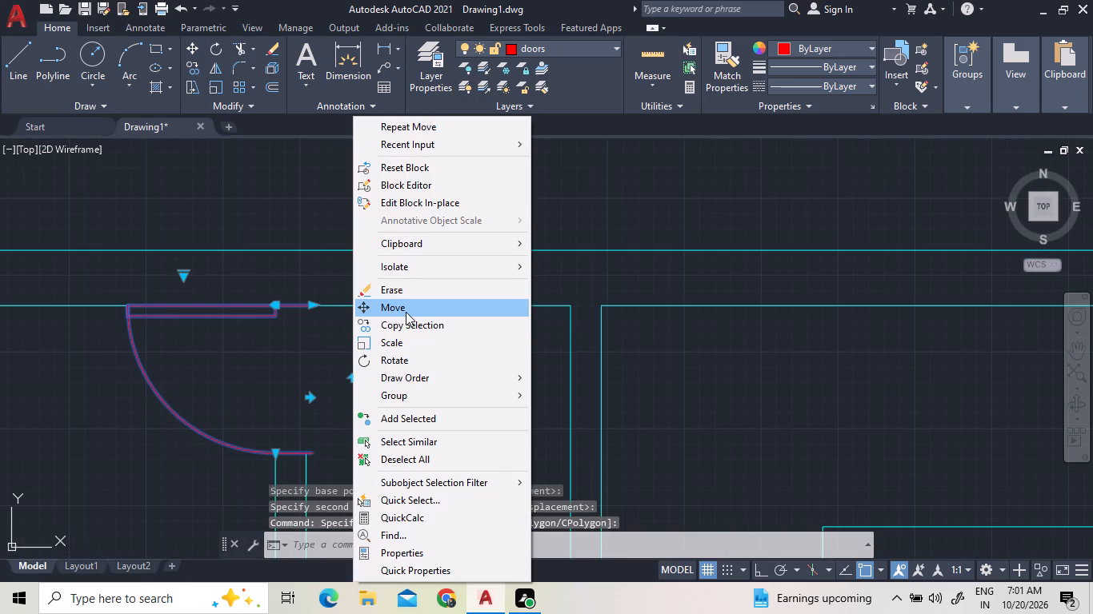
click(406, 312)
scroll(309, 476, up, 3)
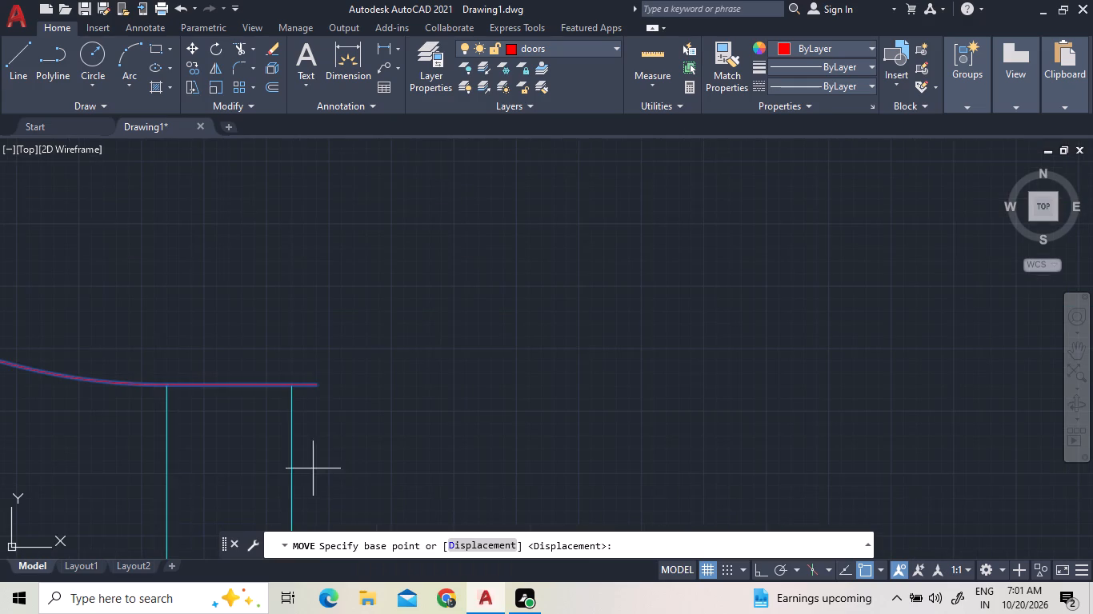
click(320, 387)
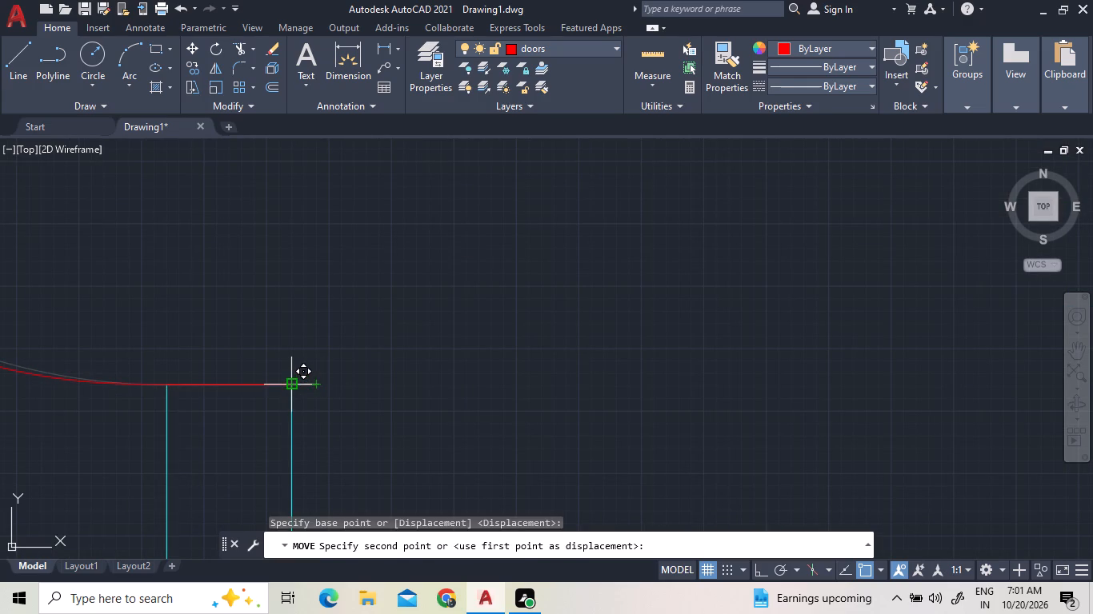
click(286, 387)
scroll(355, 435, down, 6)
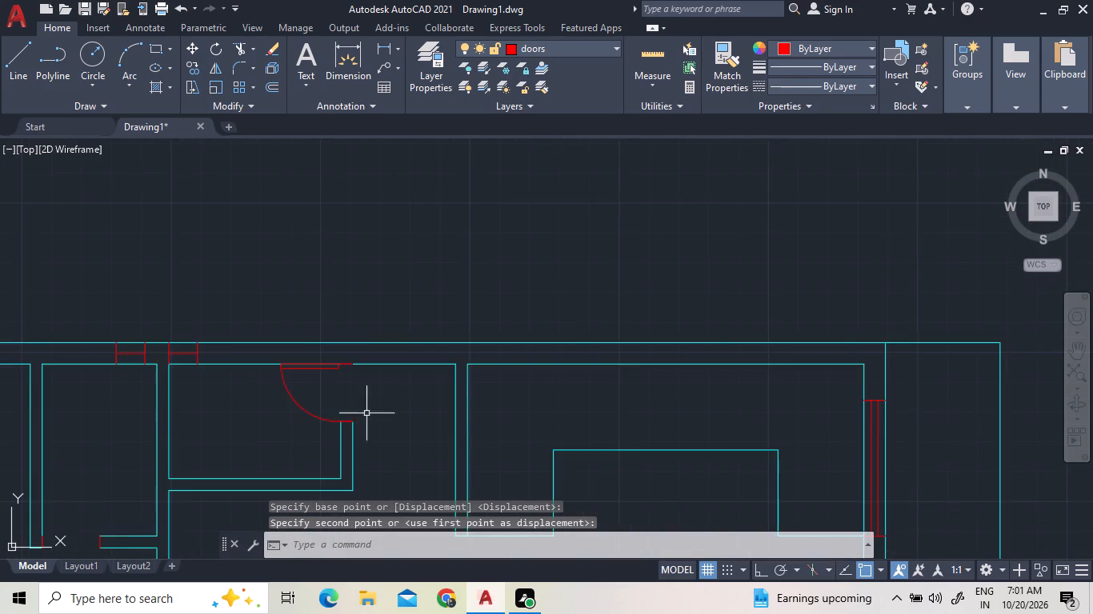
scroll(394, 397, down, 2)
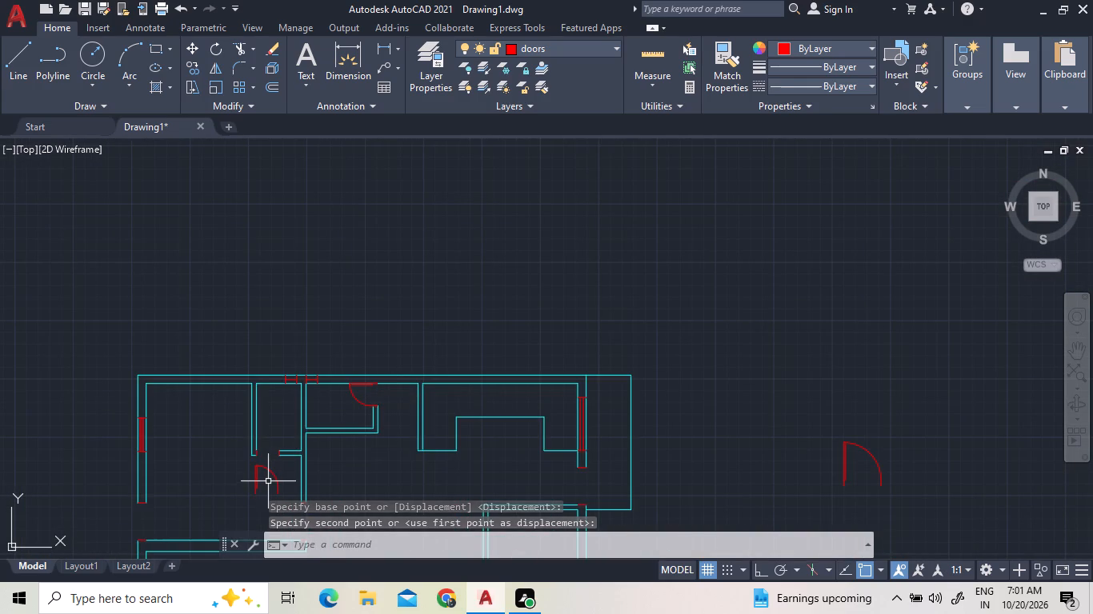
Move the door copy below the small upper-left room into its bottom opening, snapping its leaf side to the west jamb's lower corner.
click(268, 488)
click(253, 480)
right_click(252, 476)
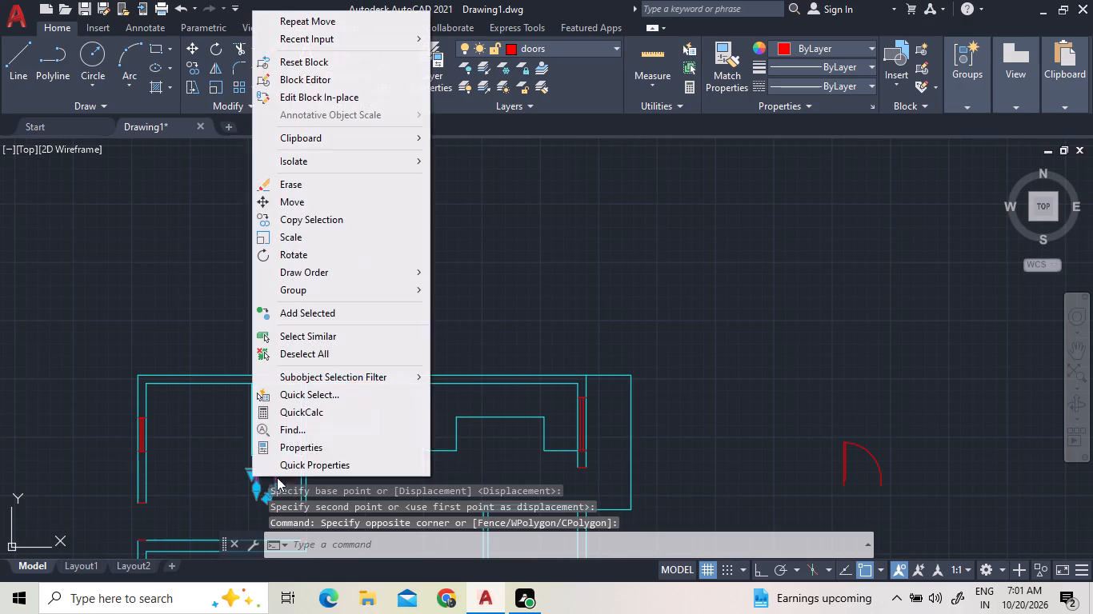
click(321, 205)
scroll(235, 512, up, 3)
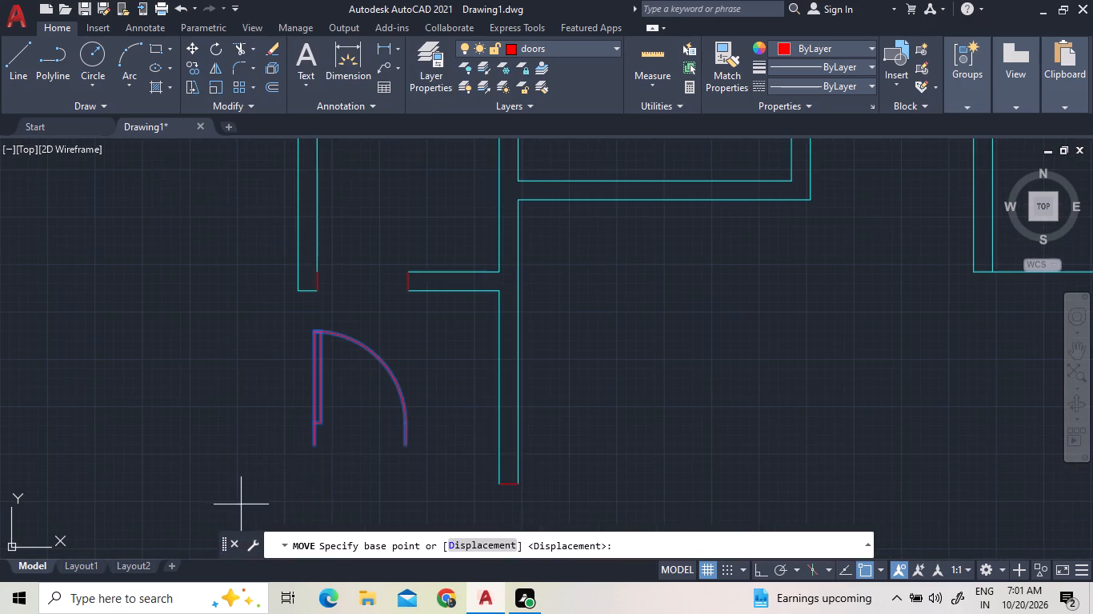
click(317, 449)
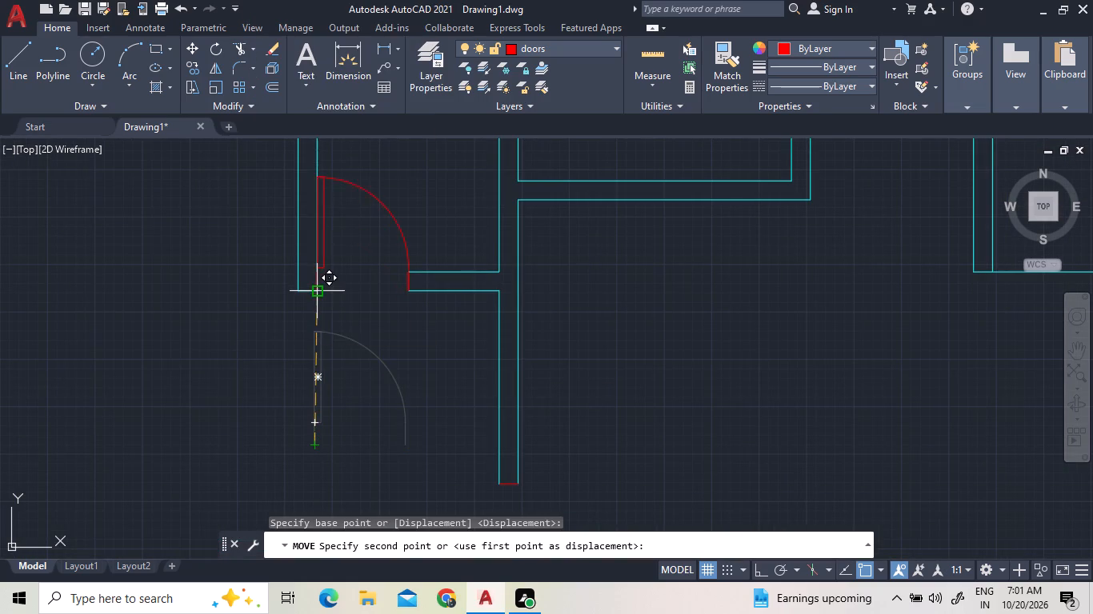
scroll(313, 291, up, 4)
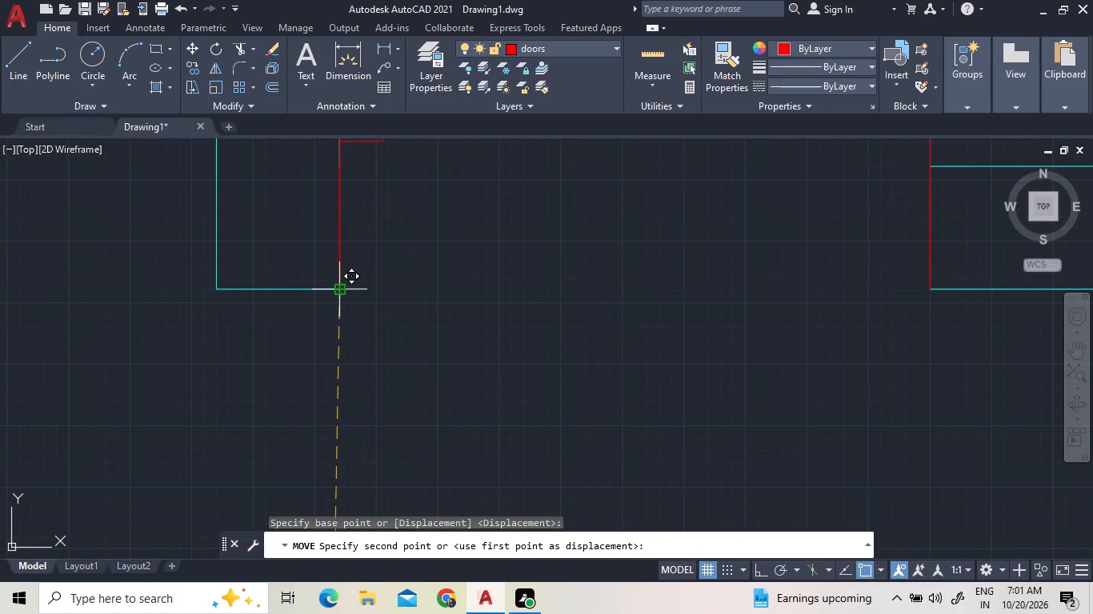
click(336, 285)
scroll(342, 345, down, 3)
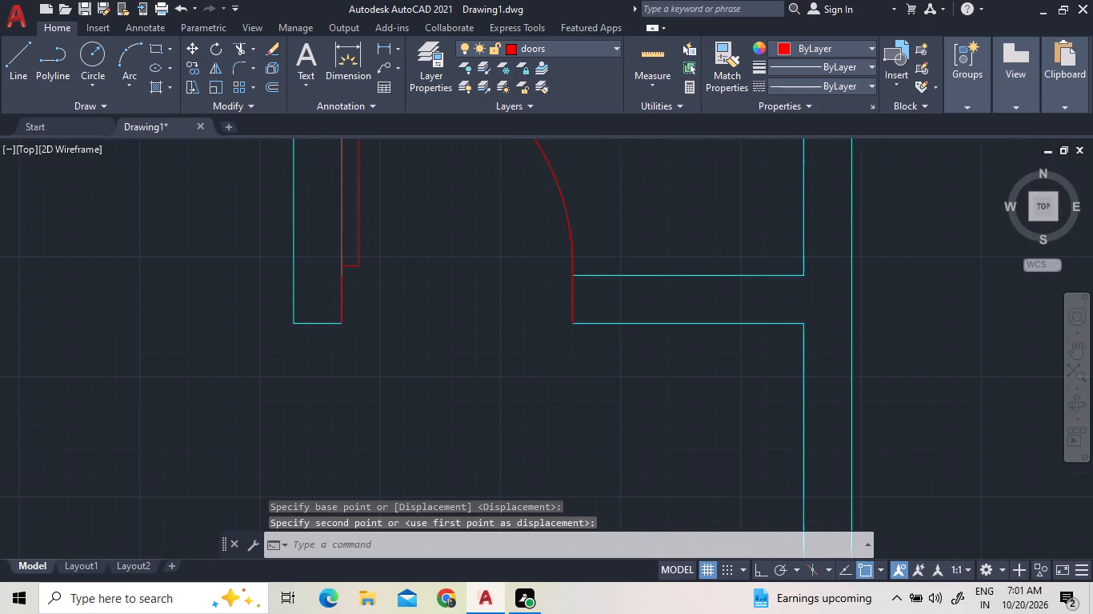
scroll(342, 345, down, 2)
scroll(447, 261, down, 2)
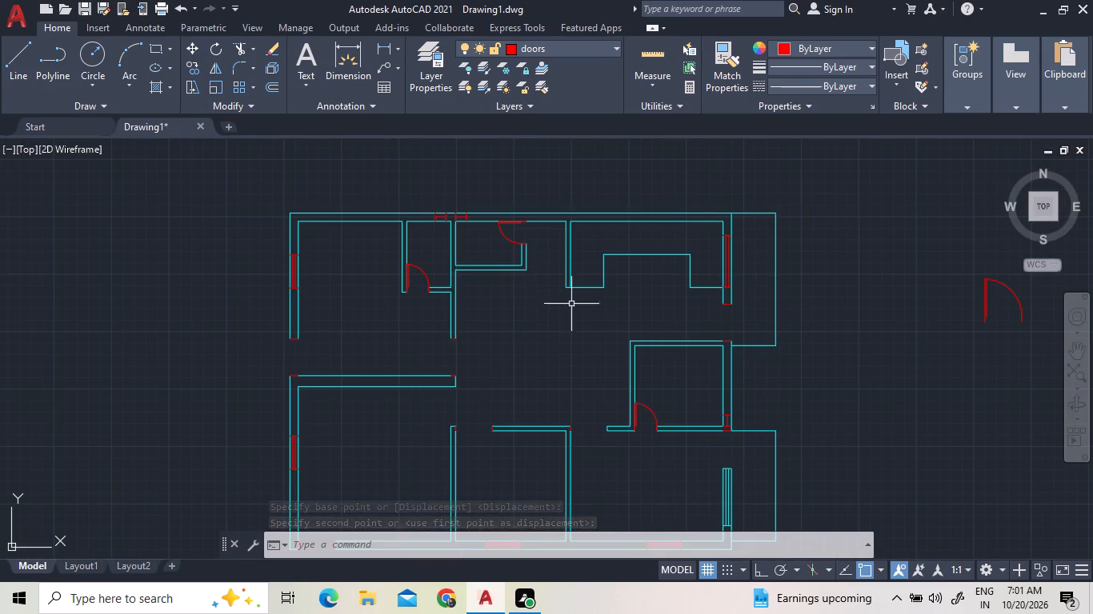
Copy the larger door block outside the plan to a free spot between it and the plan's east side.
click(971, 307)
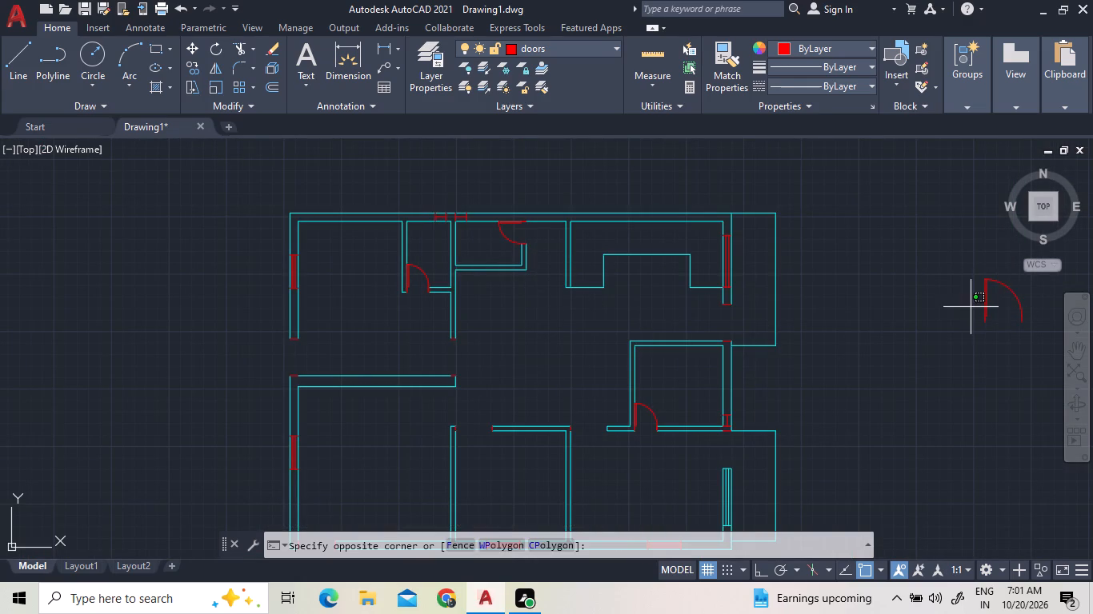
click(999, 300)
click(991, 321)
click(972, 291)
right_click(941, 291)
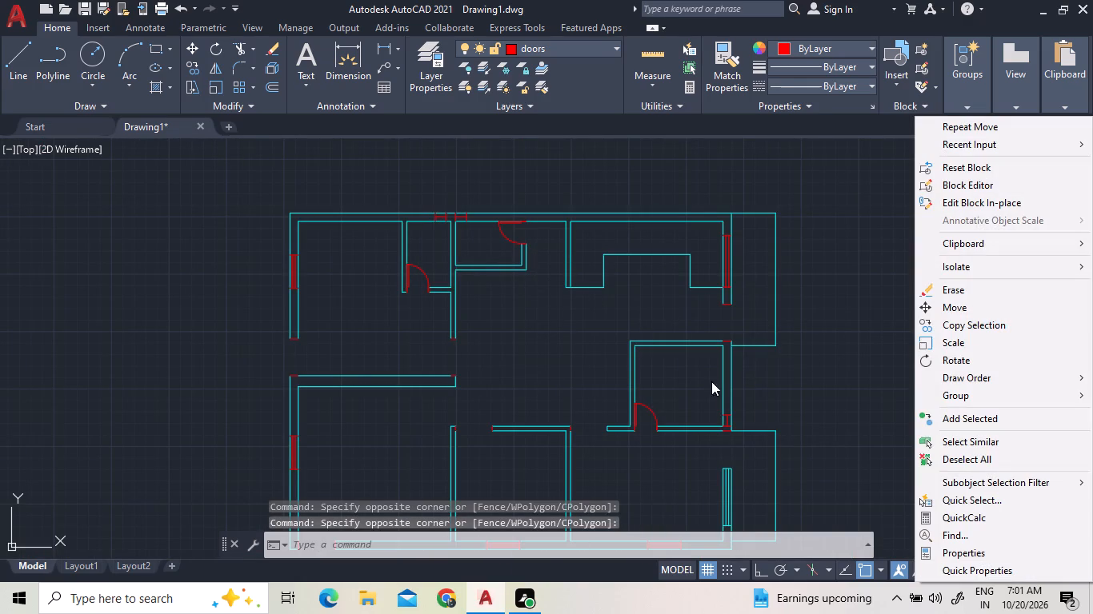
click(977, 328)
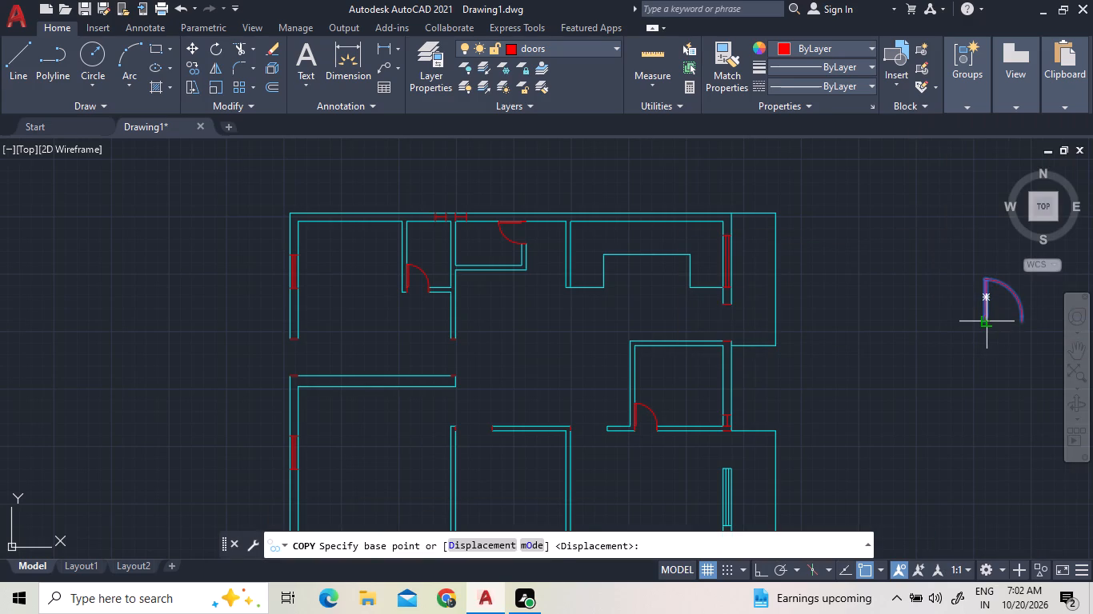
click(990, 321)
click(867, 357)
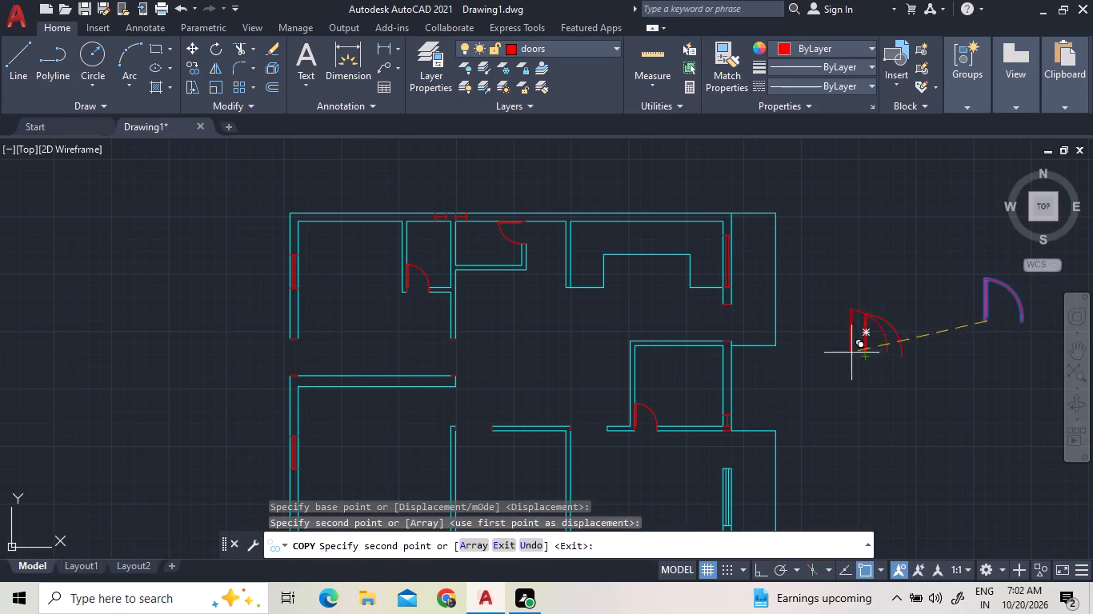
right_click(823, 249)
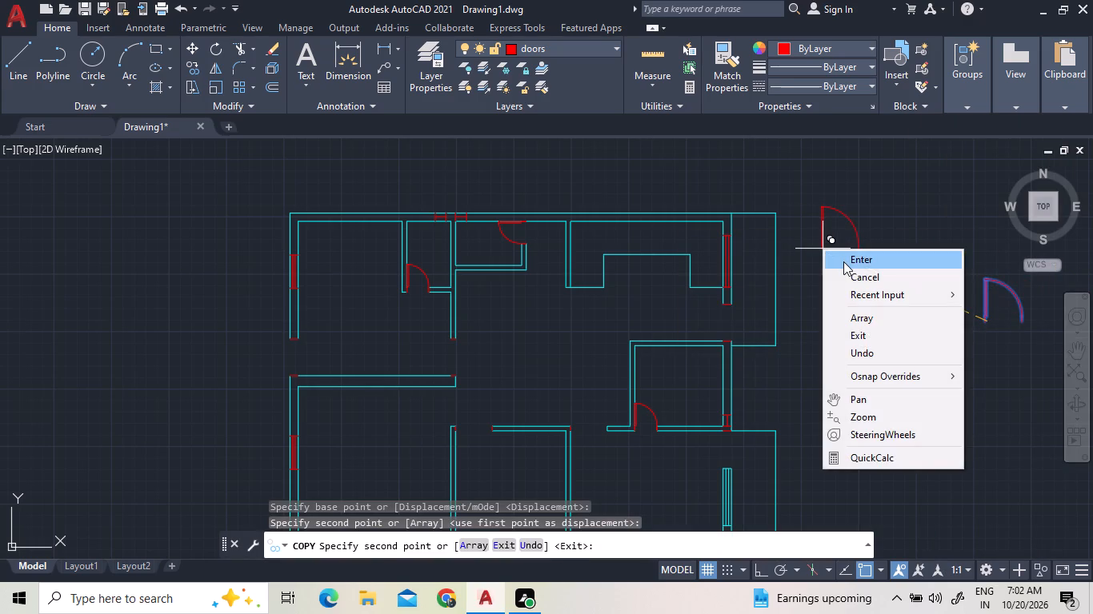
click(844, 261)
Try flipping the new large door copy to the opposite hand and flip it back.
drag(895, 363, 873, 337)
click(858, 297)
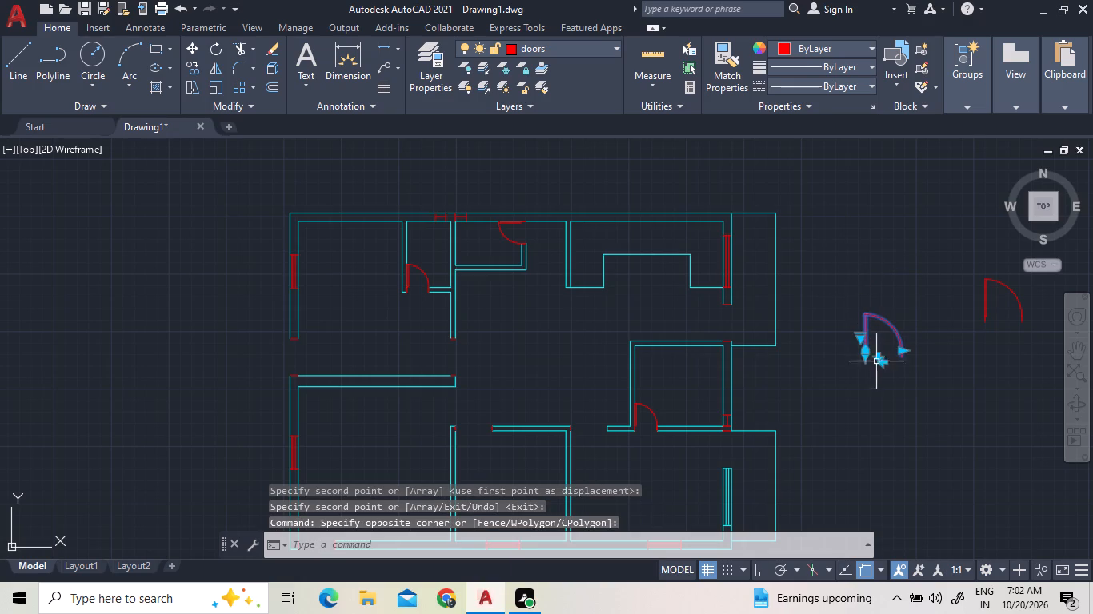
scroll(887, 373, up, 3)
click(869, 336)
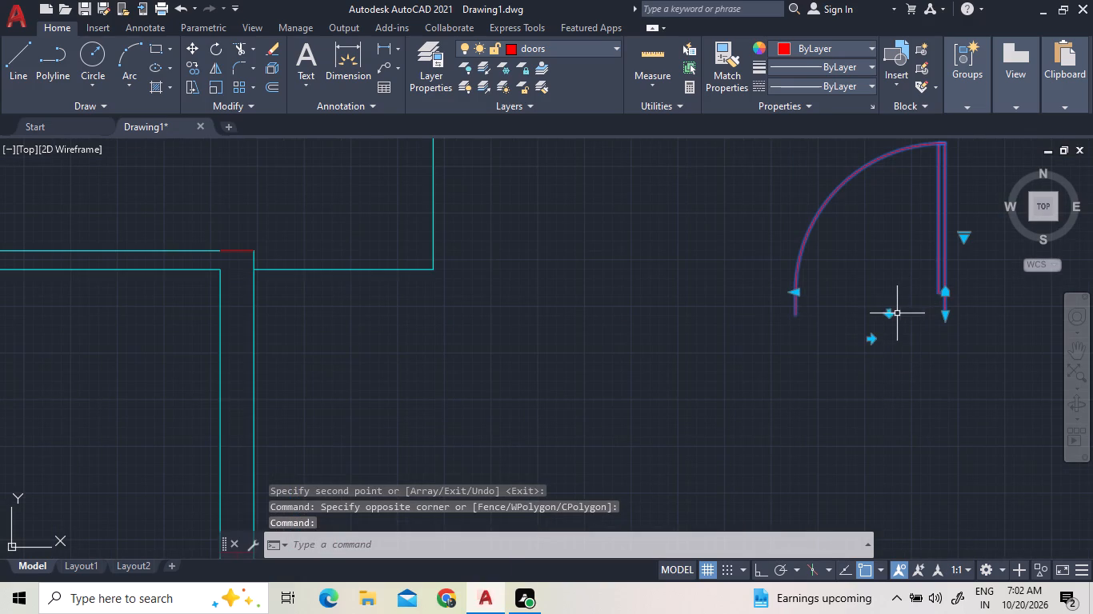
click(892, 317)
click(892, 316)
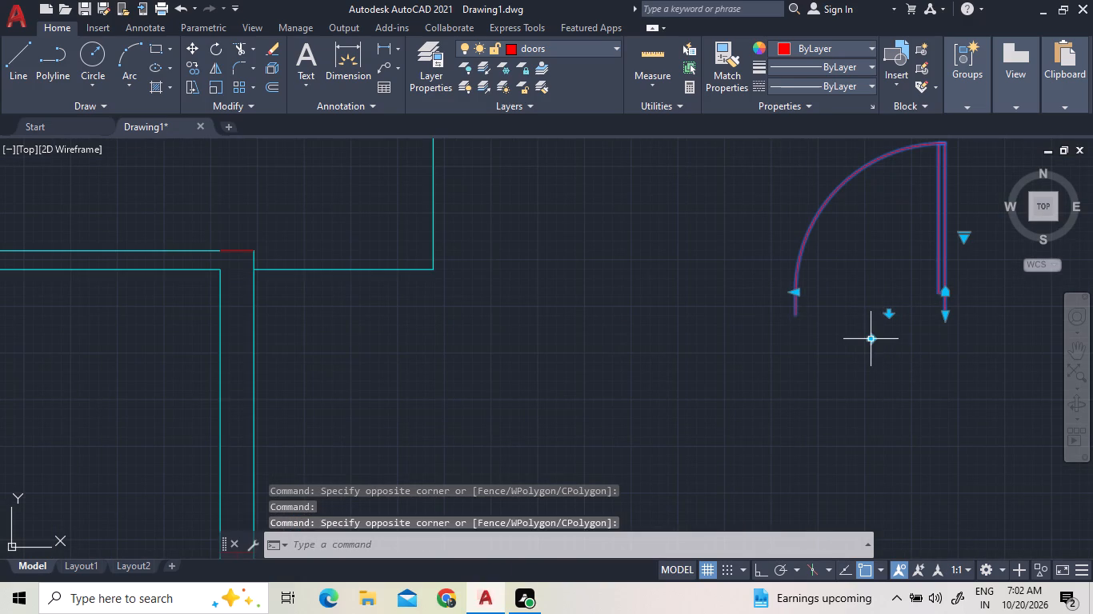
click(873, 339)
With ortho on, rotate the large door copy 90° counterclockwise about the lower end of its swing side.
right_click(899, 281)
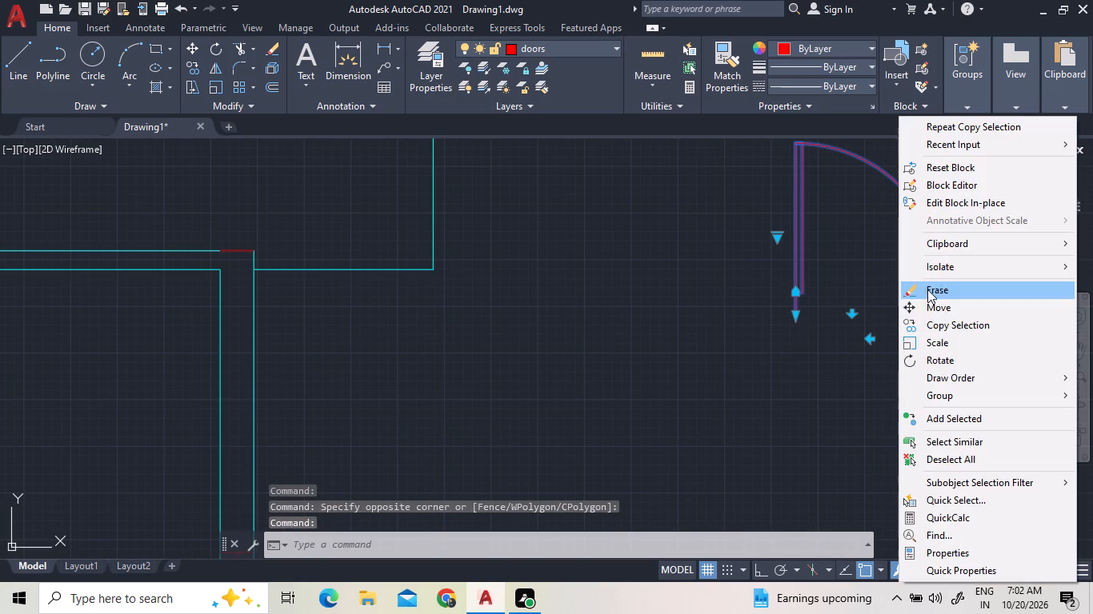
click(947, 353)
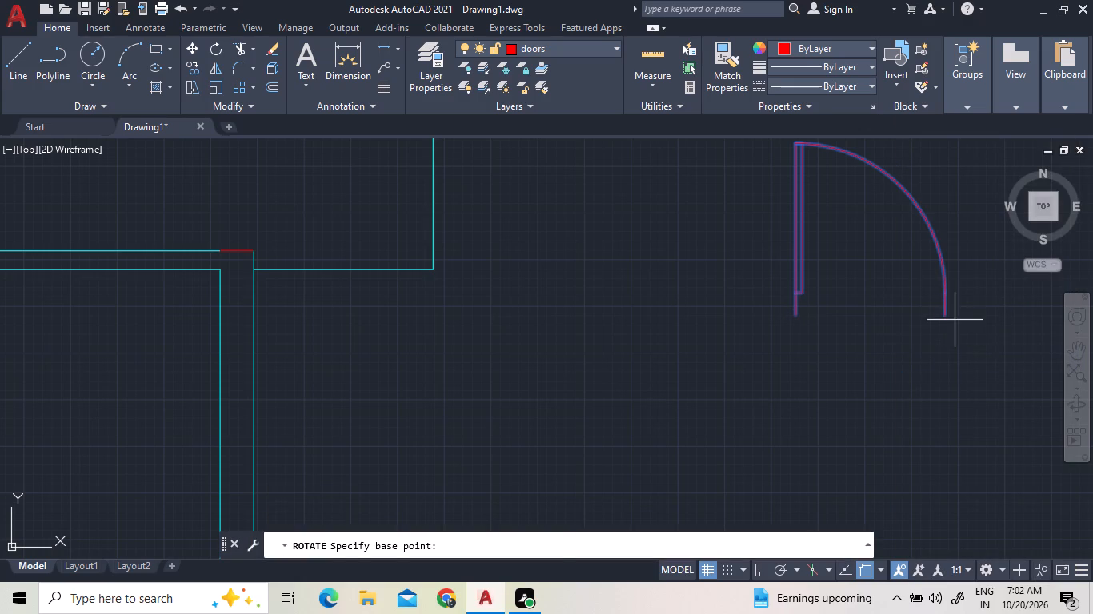
click(948, 316)
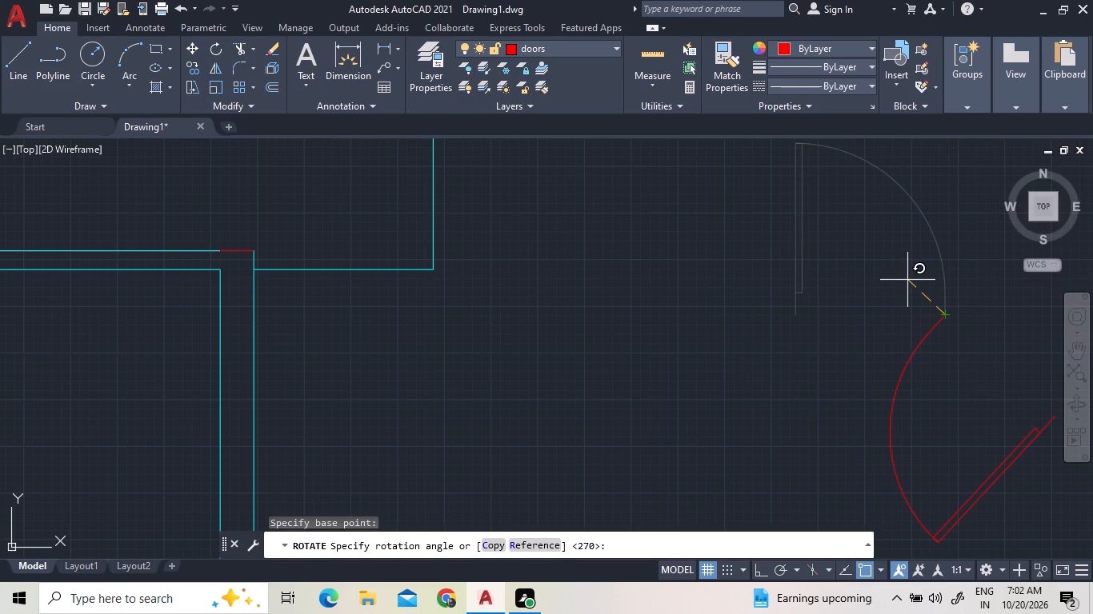
key(F8)
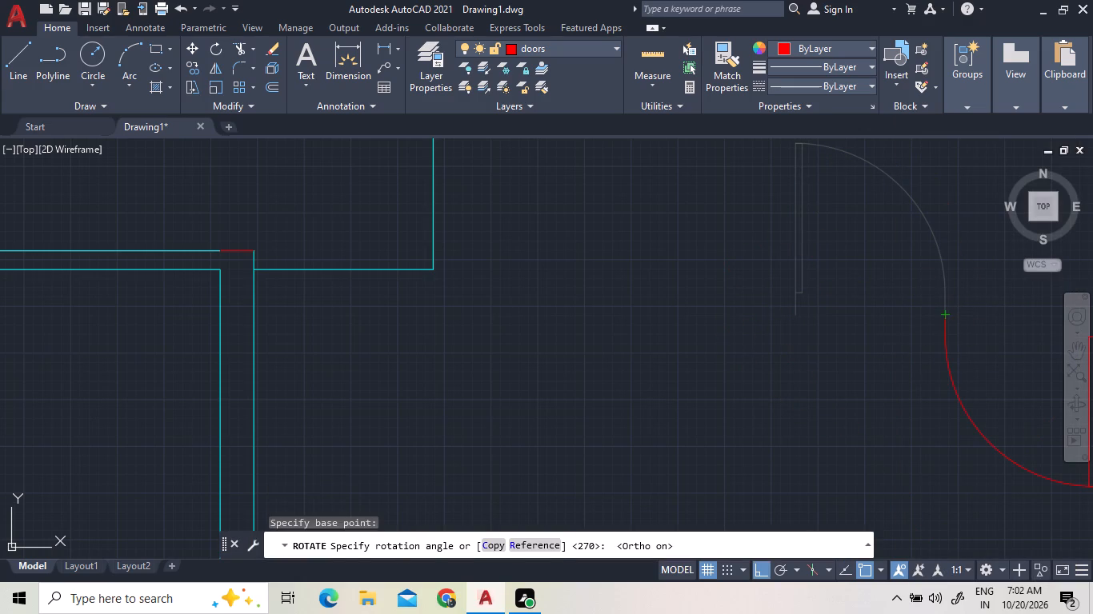
click(980, 232)
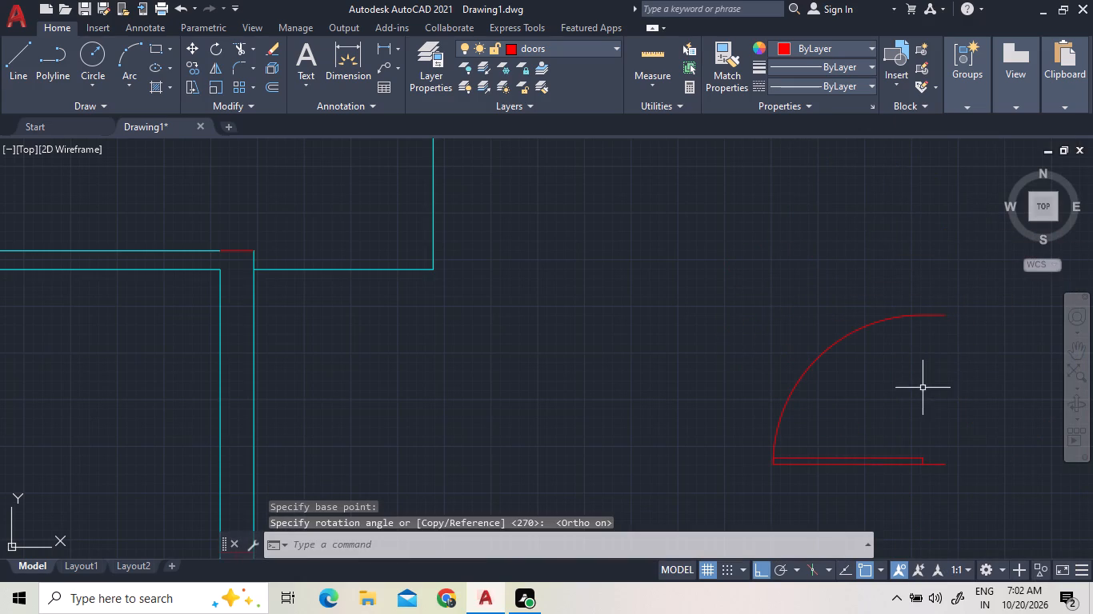
Move the rotated large door by its leaf-side end to the east wall opening above the small eastern room, with ortho off.
click(922, 389)
click(789, 342)
right_click(478, 198)
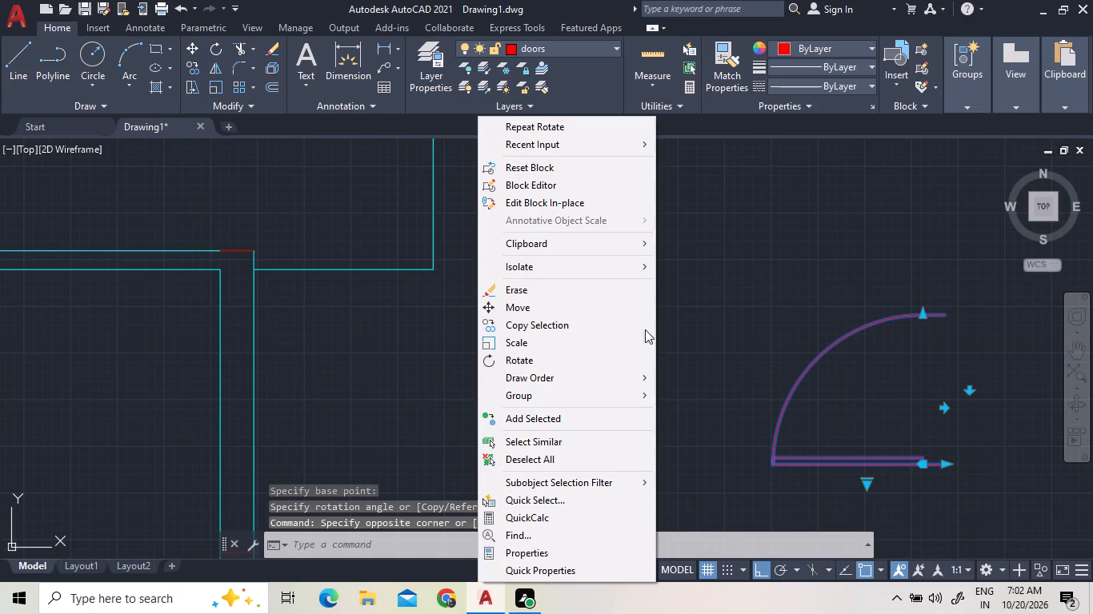
click(605, 312)
scroll(677, 302, down, 3)
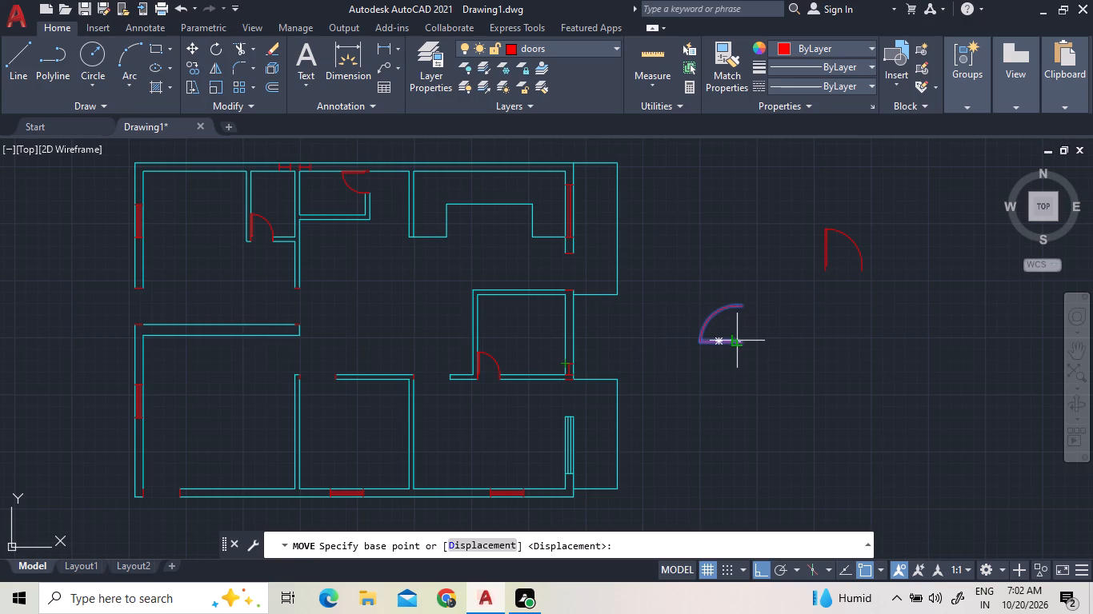
scroll(737, 340, up, 3)
click(758, 348)
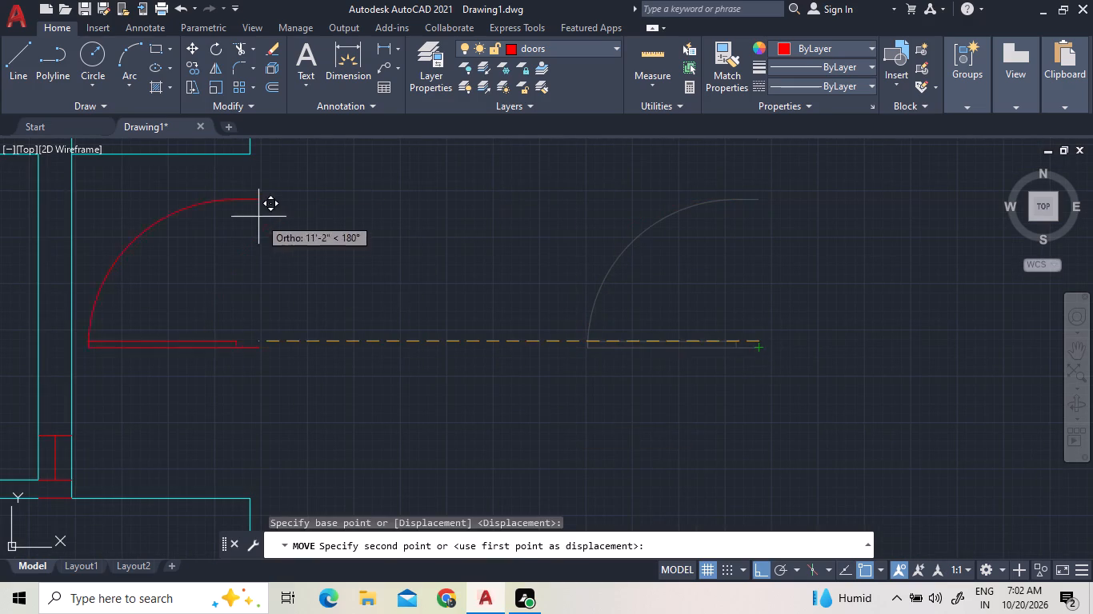
scroll(222, 263, down, 3)
scroll(154, 198, up, 1)
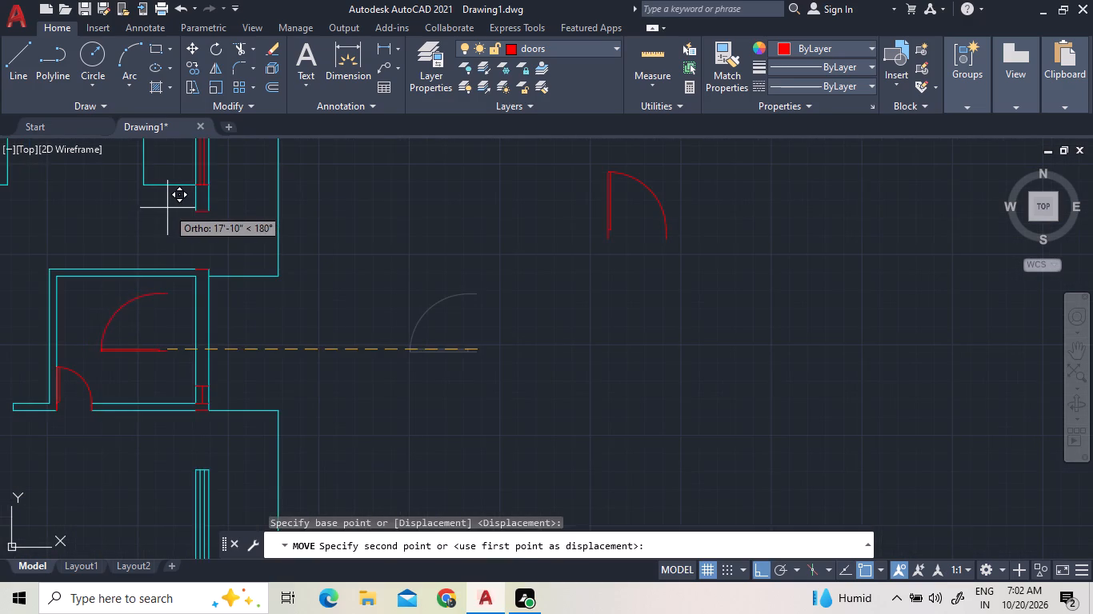
scroll(167, 208, up, 2)
key(F8)
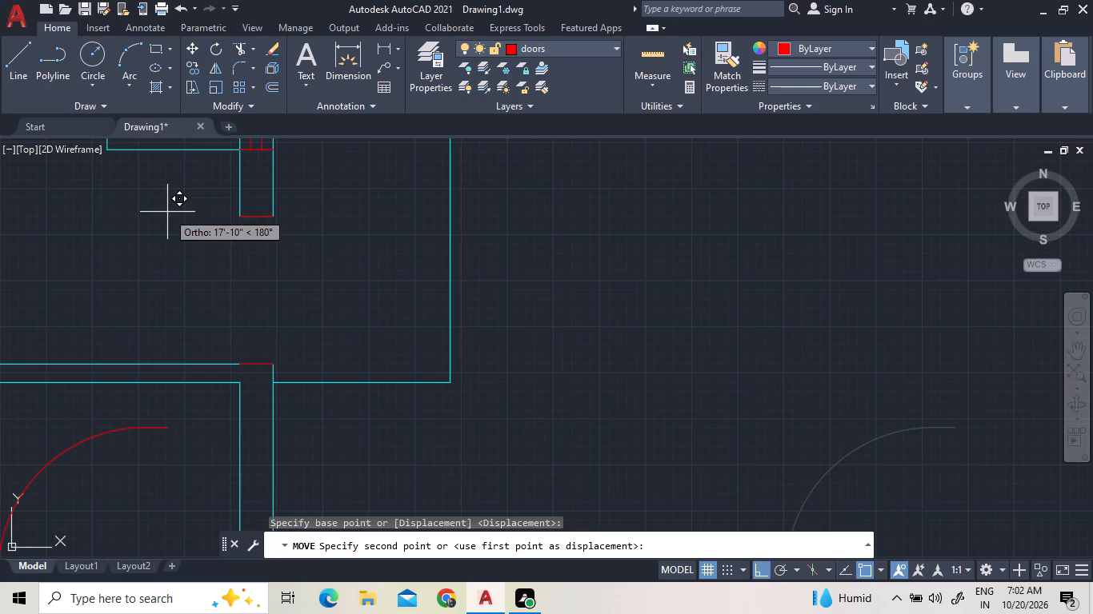
scroll(213, 374, up, 3)
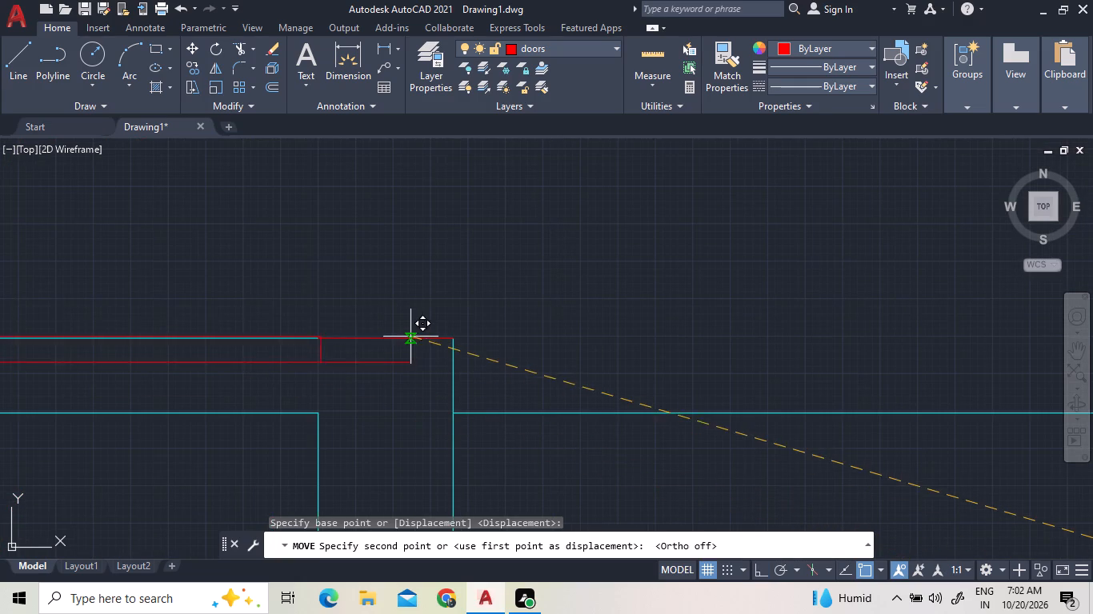
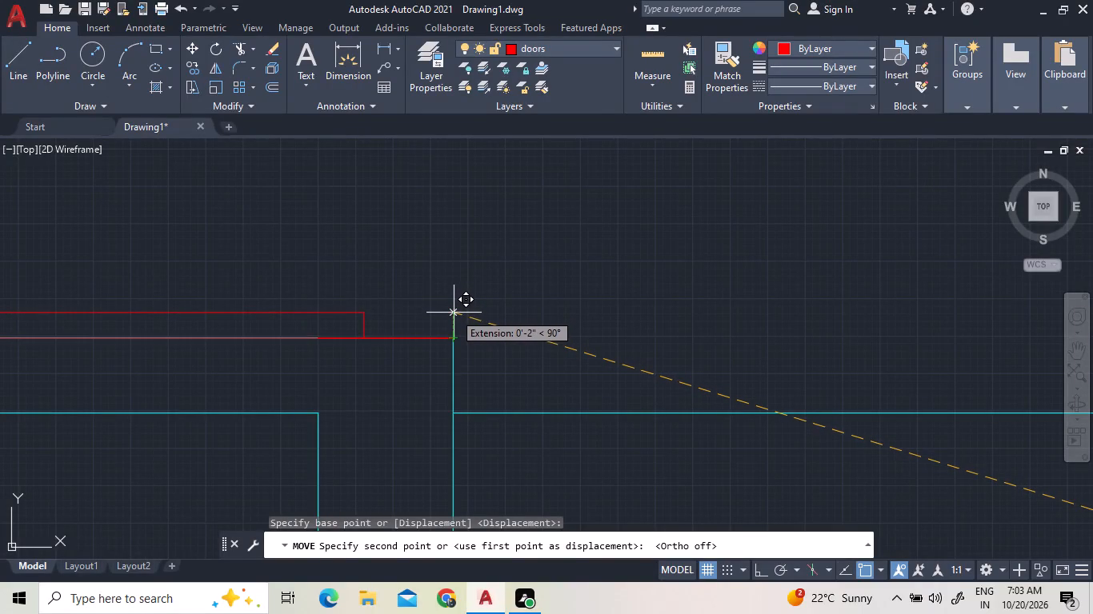
Place the door being moved at the outer wall corner of the east doorway.
click(454, 313)
scroll(446, 281, down, 1)
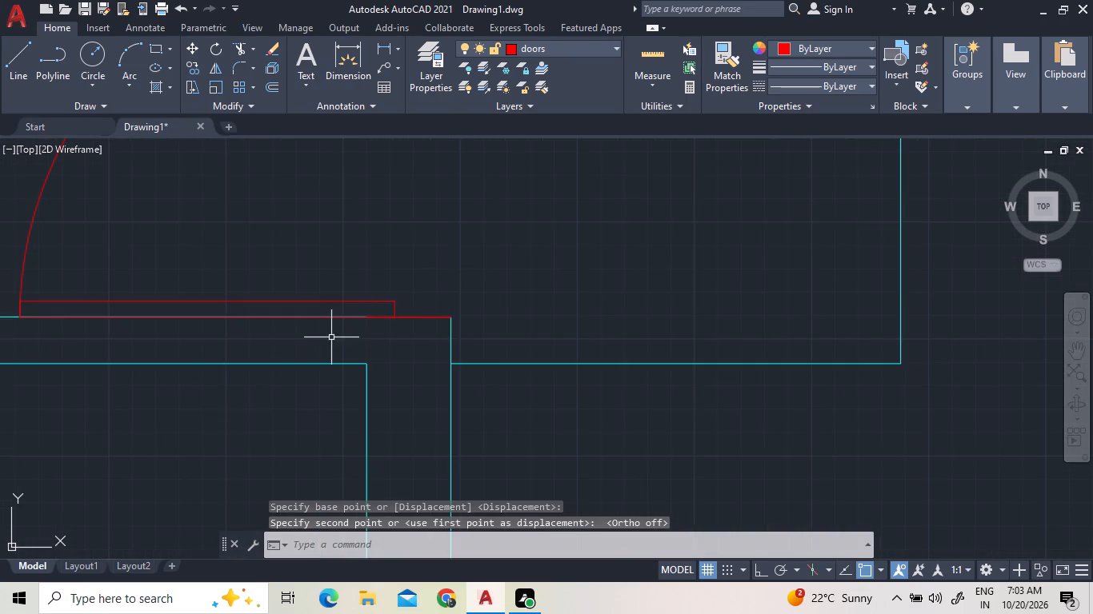
Move the east doorway's door again so the outer end of its base line meets the wall corner endpoint exactly.
scroll(374, 297, up, 5)
drag(663, 330, 571, 328)
click(497, 303)
right_click(478, 314)
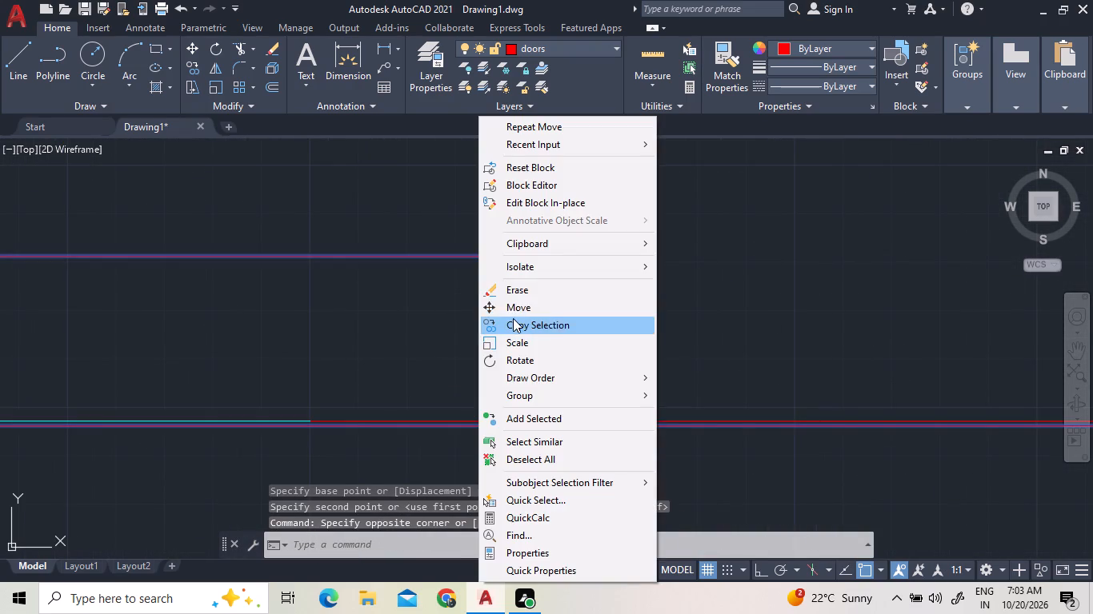
click(517, 309)
scroll(475, 337, down, 3)
scroll(751, 381, up, 2)
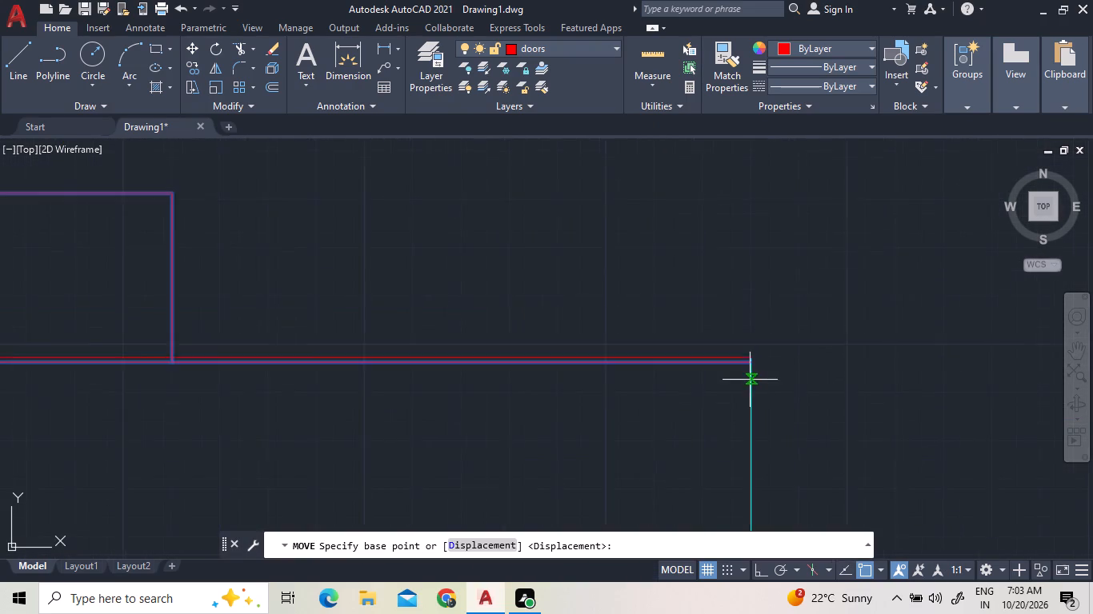
scroll(750, 380, up, 5)
click(723, 367)
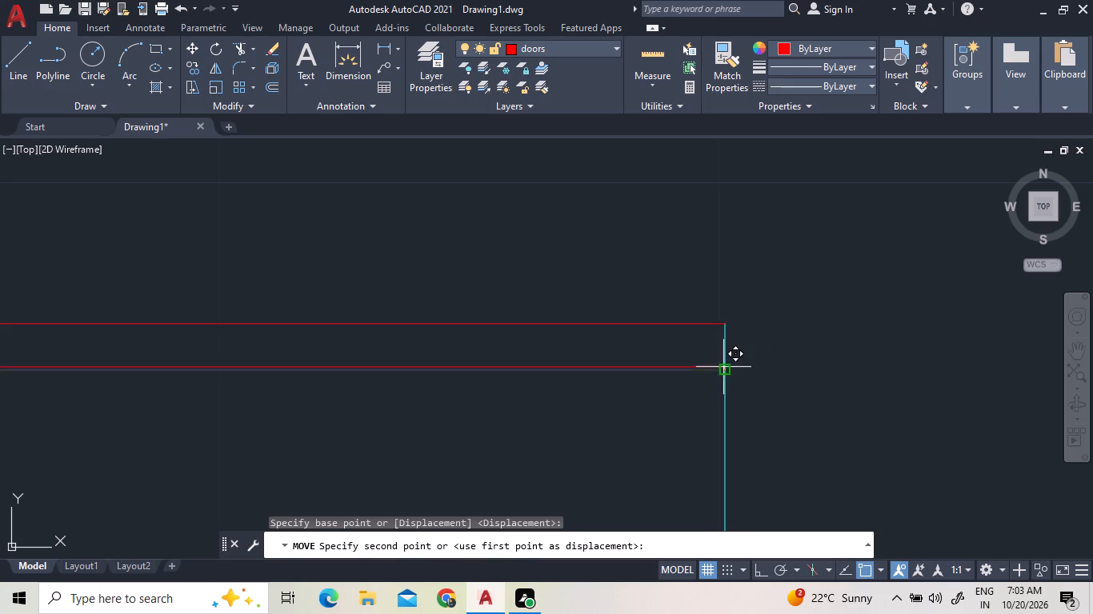
click(722, 319)
scroll(738, 301, down, 7)
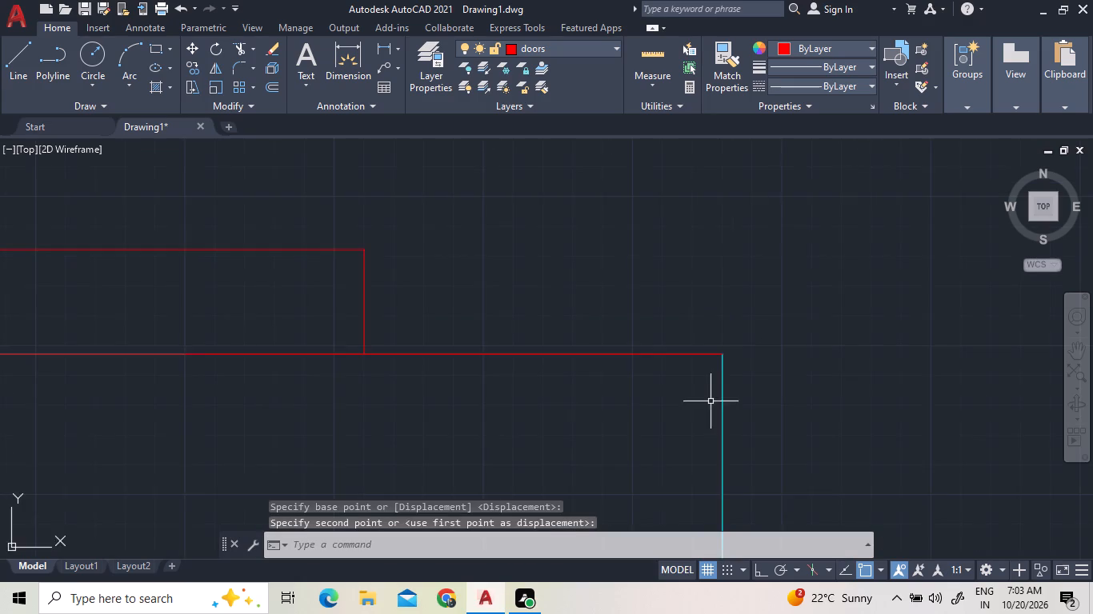
scroll(711, 401, down, 7)
Copy the east doorway's door into the open central hall, near the northwest room's doorway.
drag(659, 349, 614, 337)
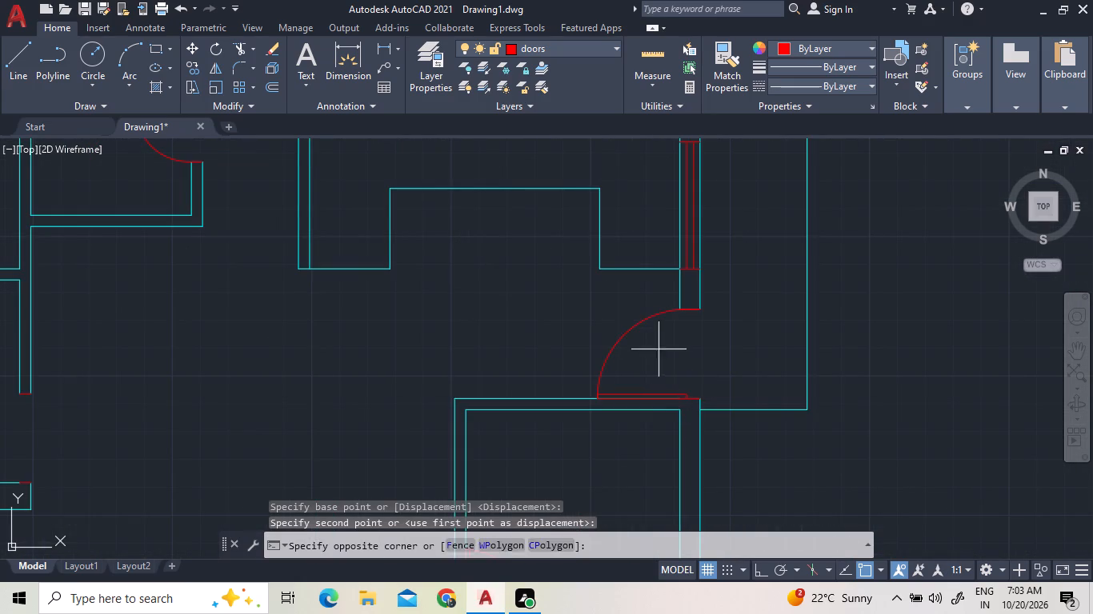
drag(614, 337, 565, 321)
click(470, 293)
right_click(470, 292)
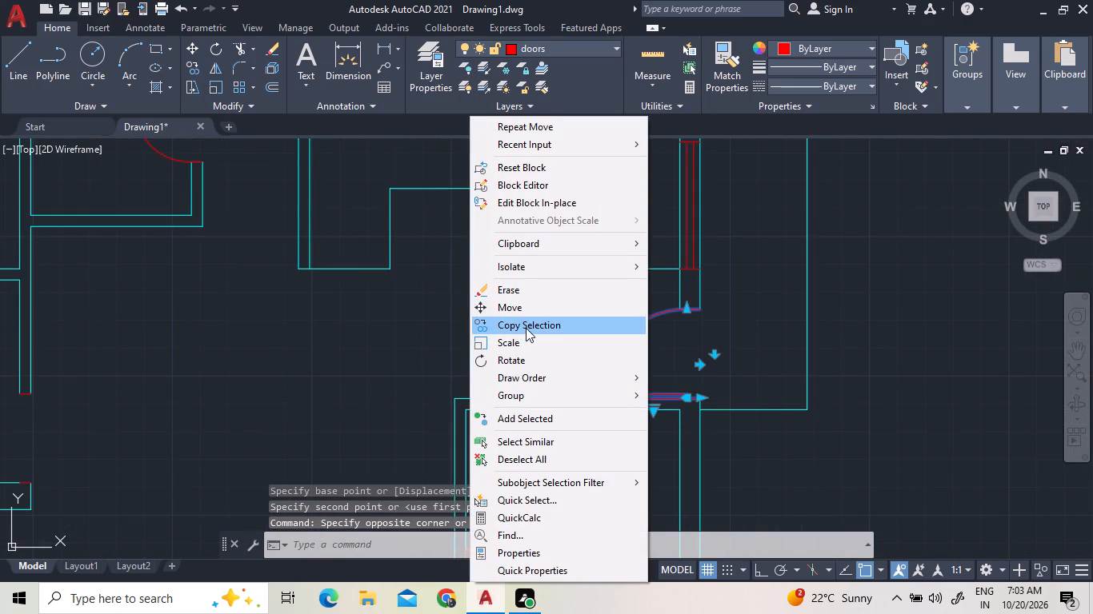
click(526, 328)
click(635, 358)
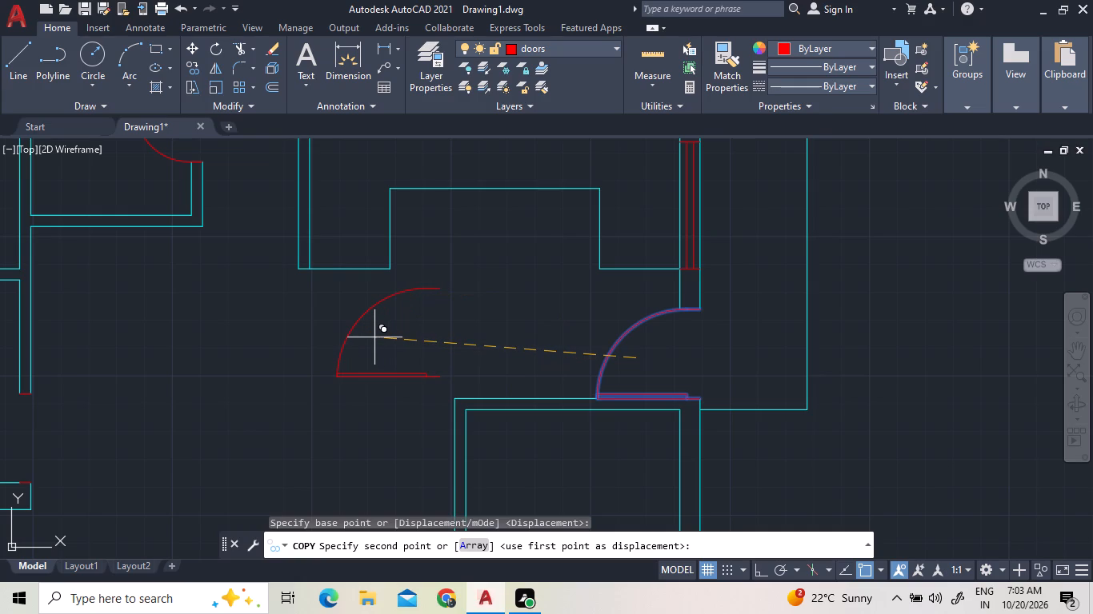
scroll(232, 387, down, 1)
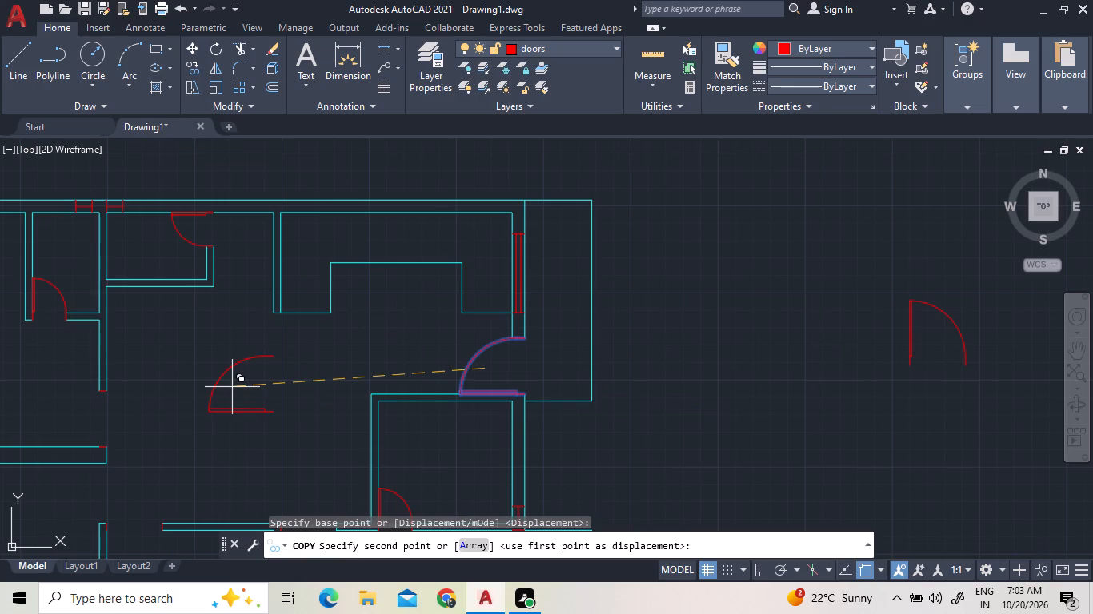
click(232, 387)
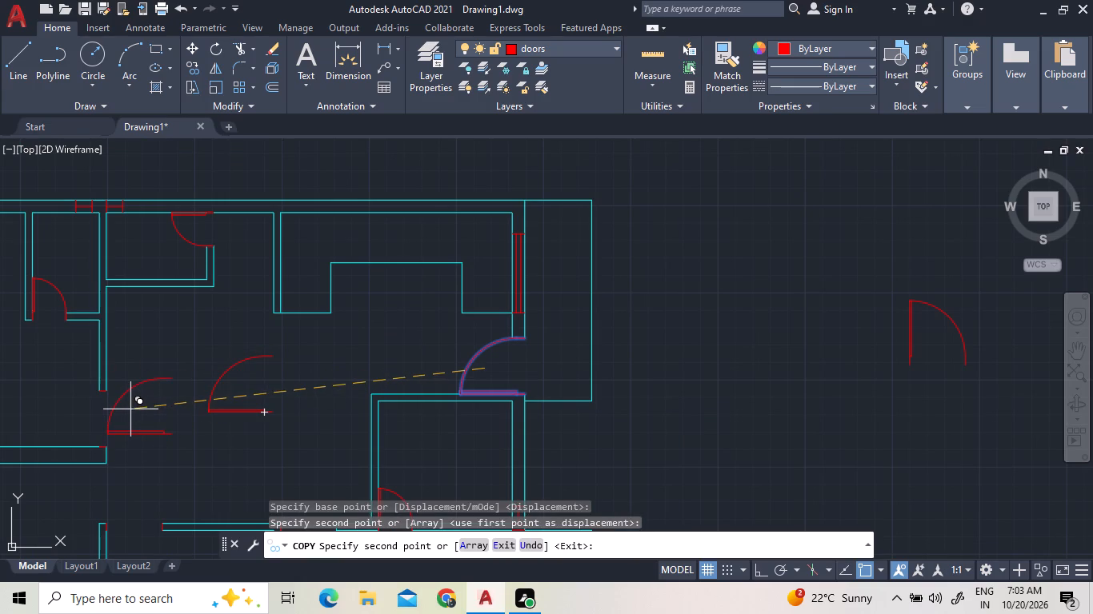
key(Escape)
Move the copied door from the hall into the northwest room's east doorway, snapping its lower outer end to the wall corner.
scroll(254, 310, down, 1)
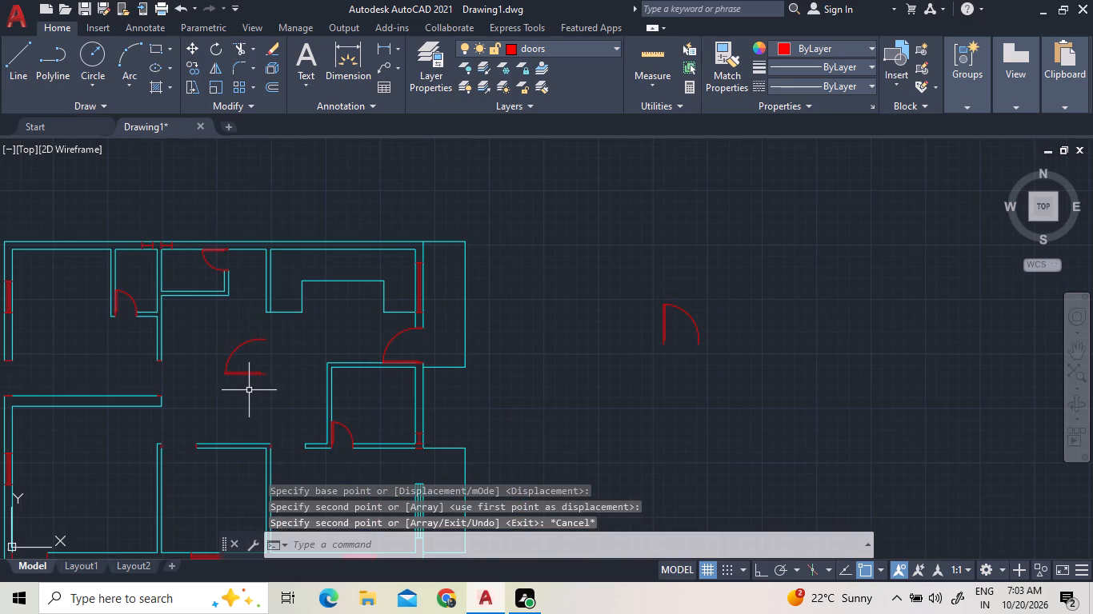
click(245, 373)
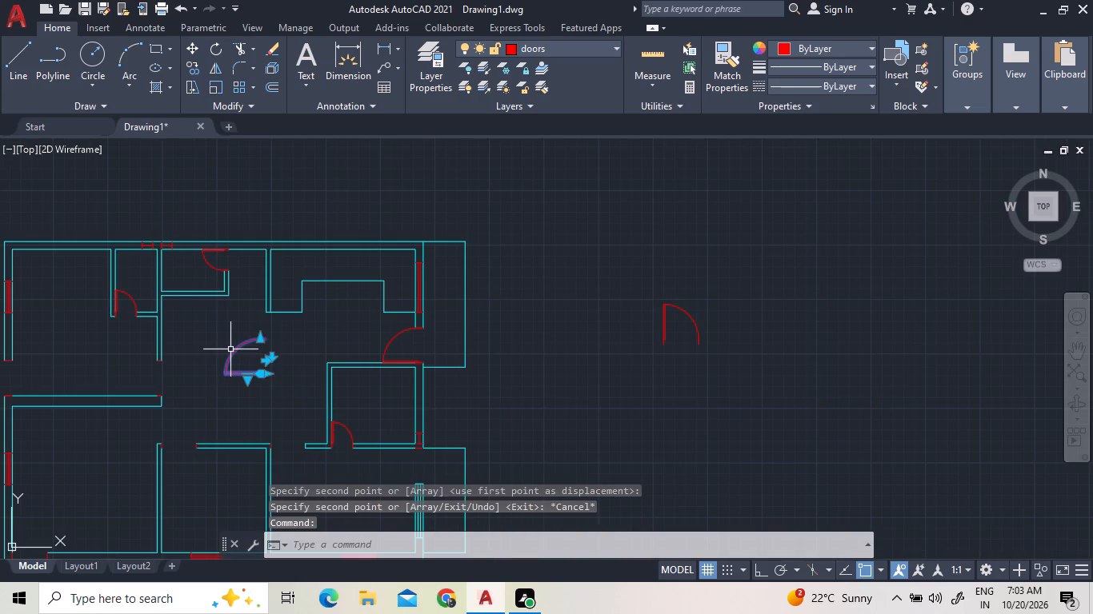
right_click(205, 327)
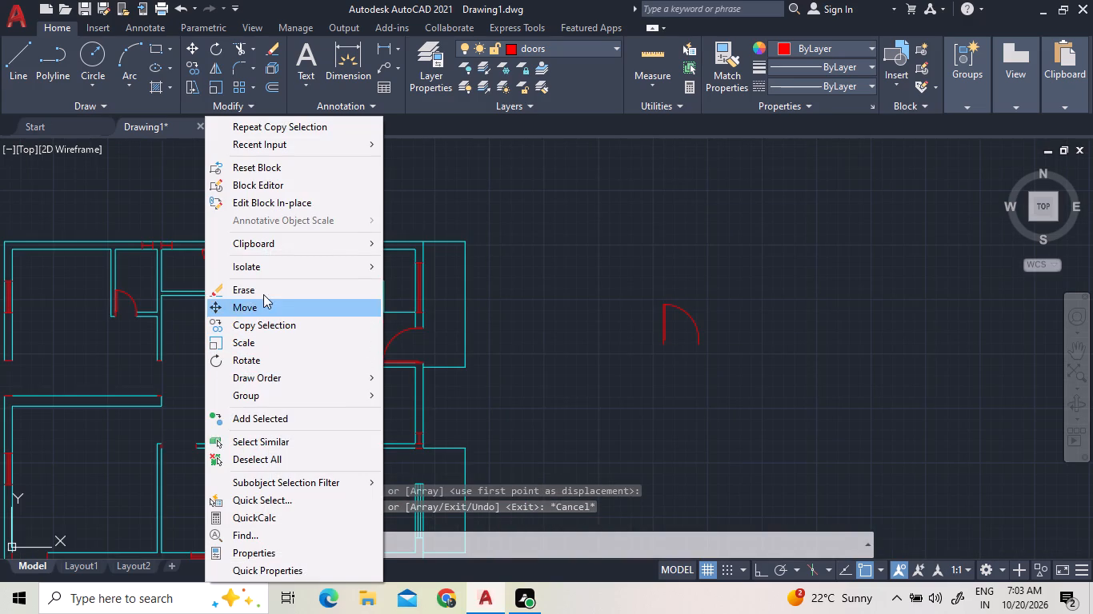
click(261, 313)
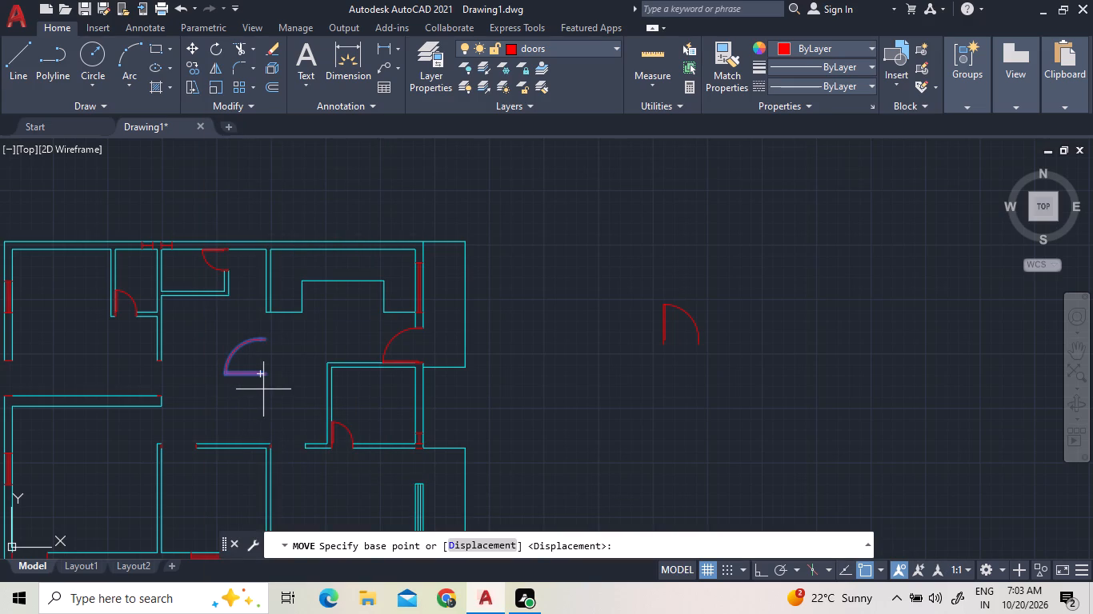
scroll(259, 376, up, 4)
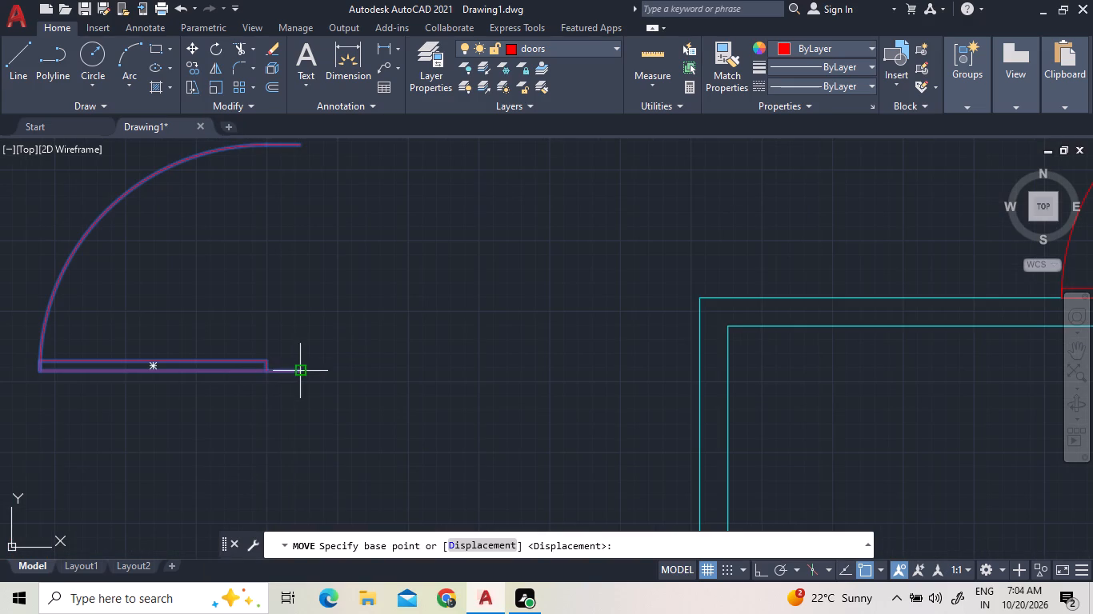
click(301, 367)
scroll(357, 292, down, 3)
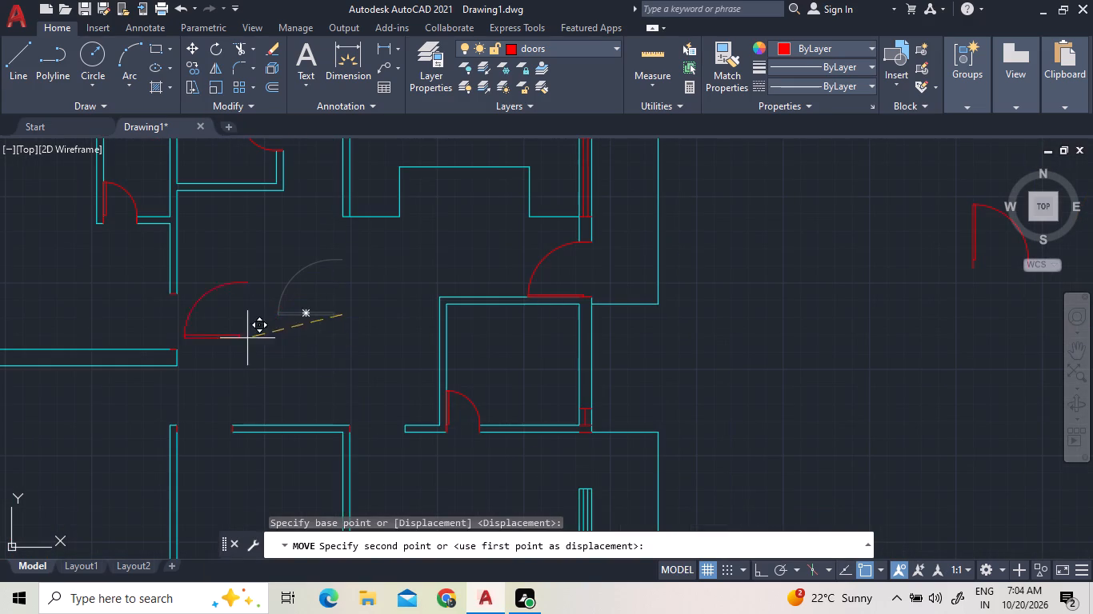
scroll(132, 354, up, 3)
scroll(272, 336, up, 5)
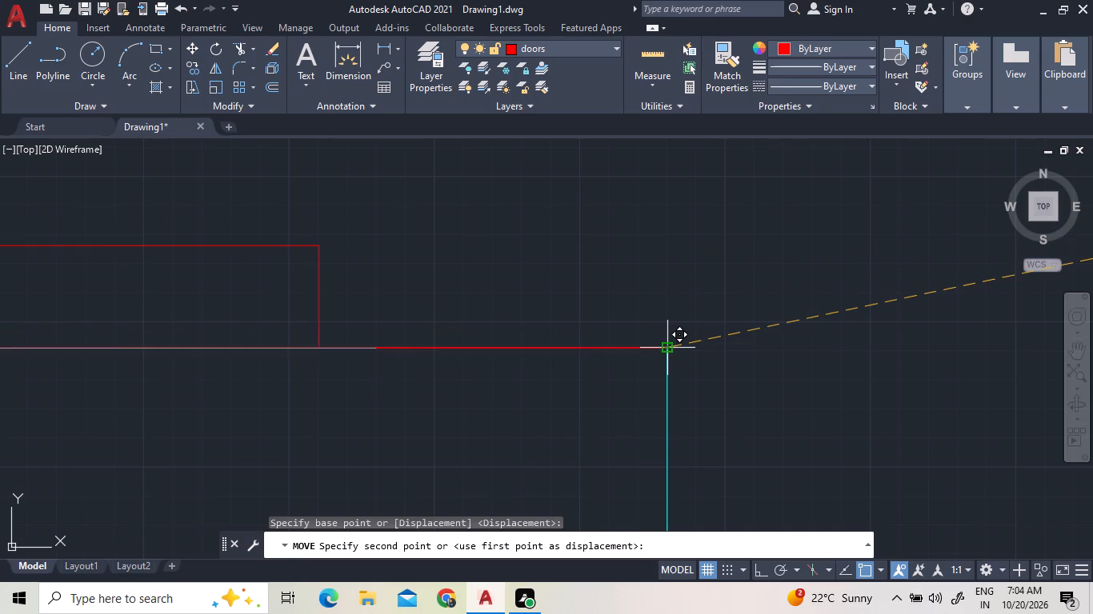
scroll(658, 361, up, 4)
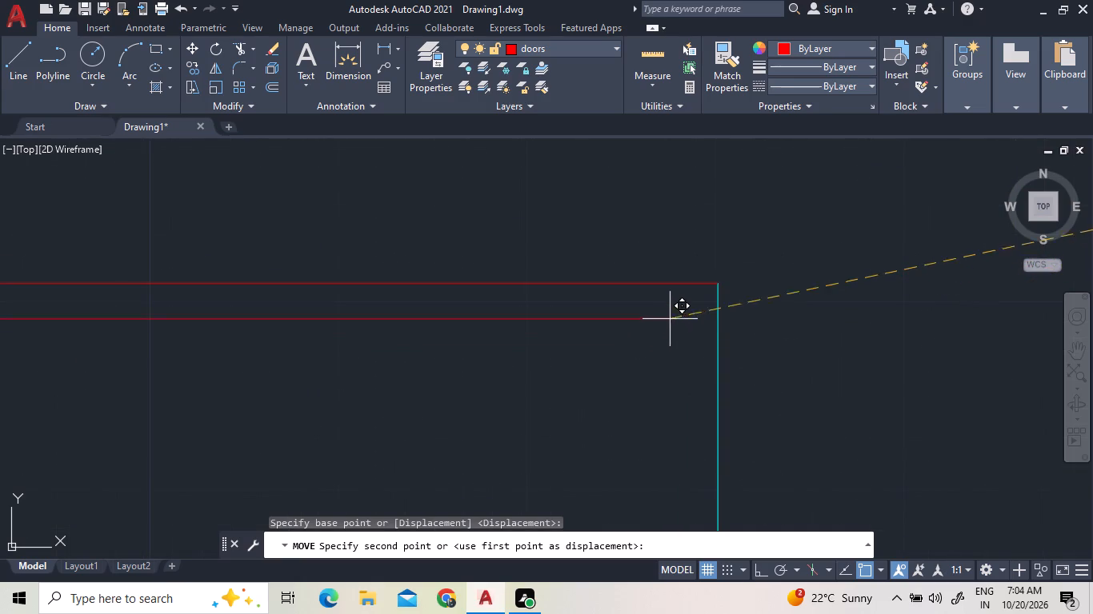
click(713, 287)
scroll(690, 310, down, 8)
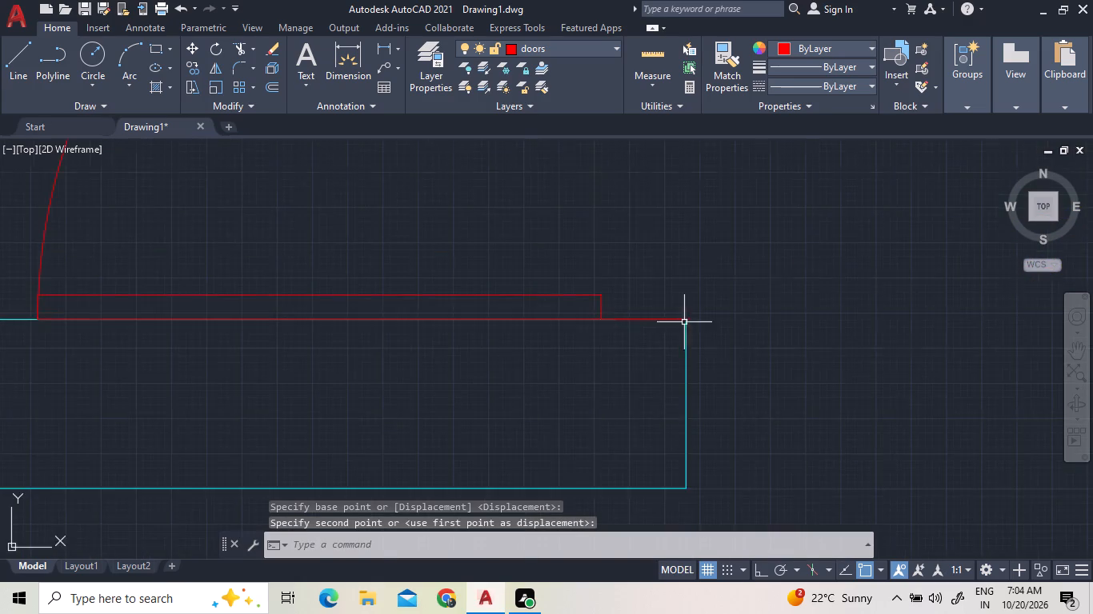
scroll(676, 323, down, 7)
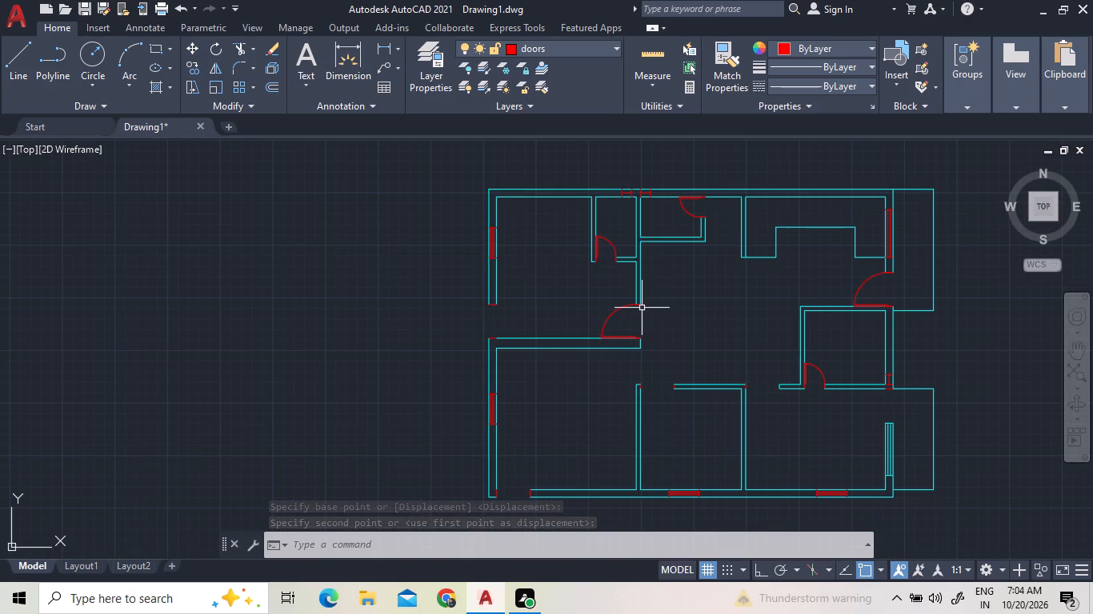
Flip the spare door east of the plan so it swings southward with its leaf on the west side.
scroll(648, 302, down, 2)
scroll(742, 343, up, 1)
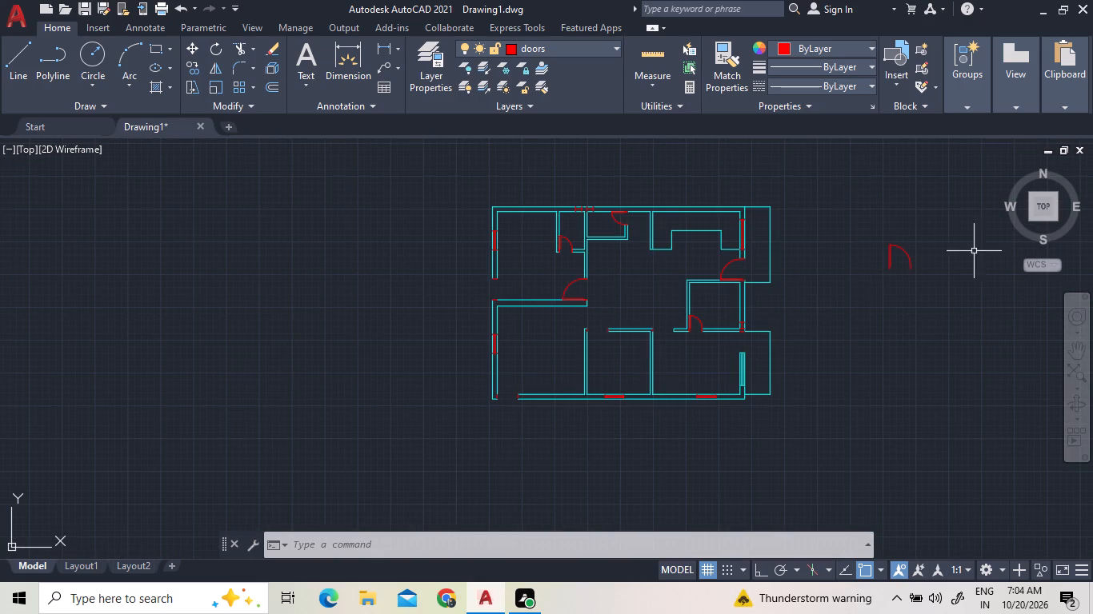
click(896, 261)
click(873, 257)
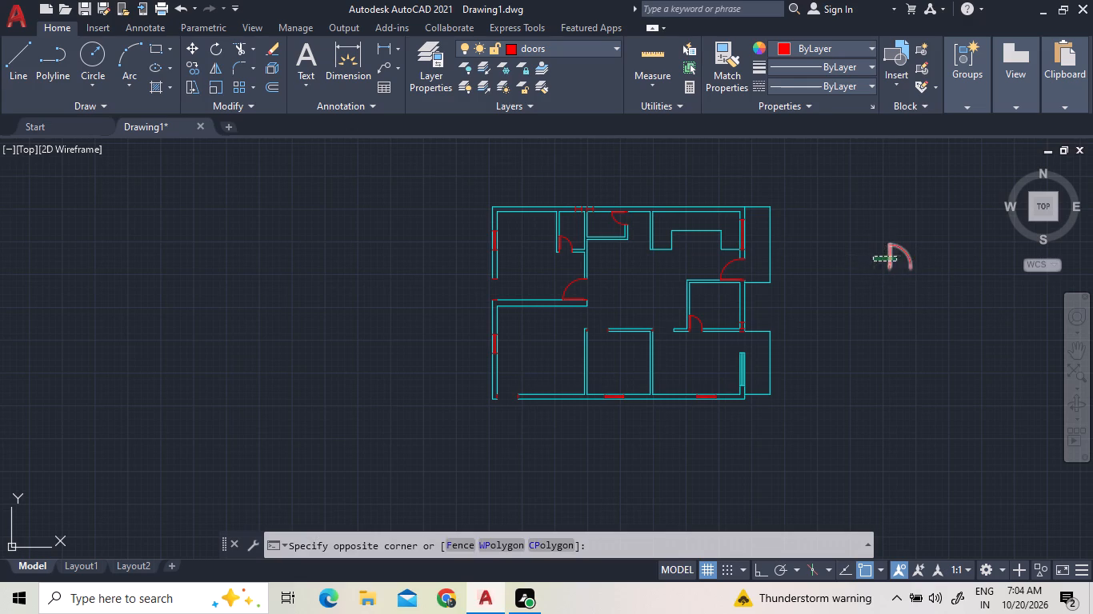
scroll(915, 273, up, 4)
click(806, 258)
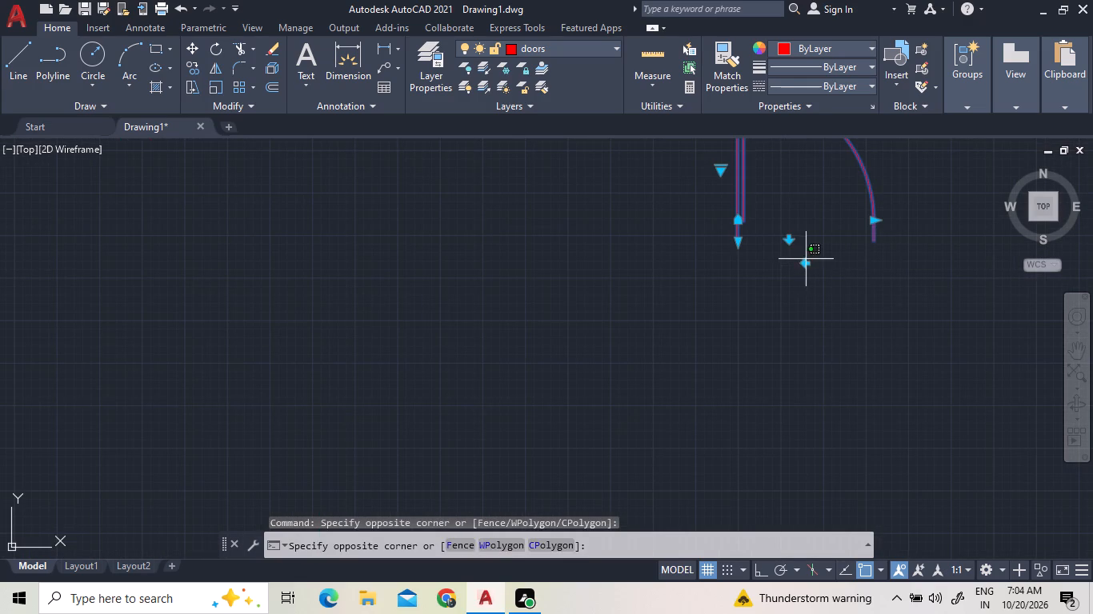
click(806, 263)
click(805, 263)
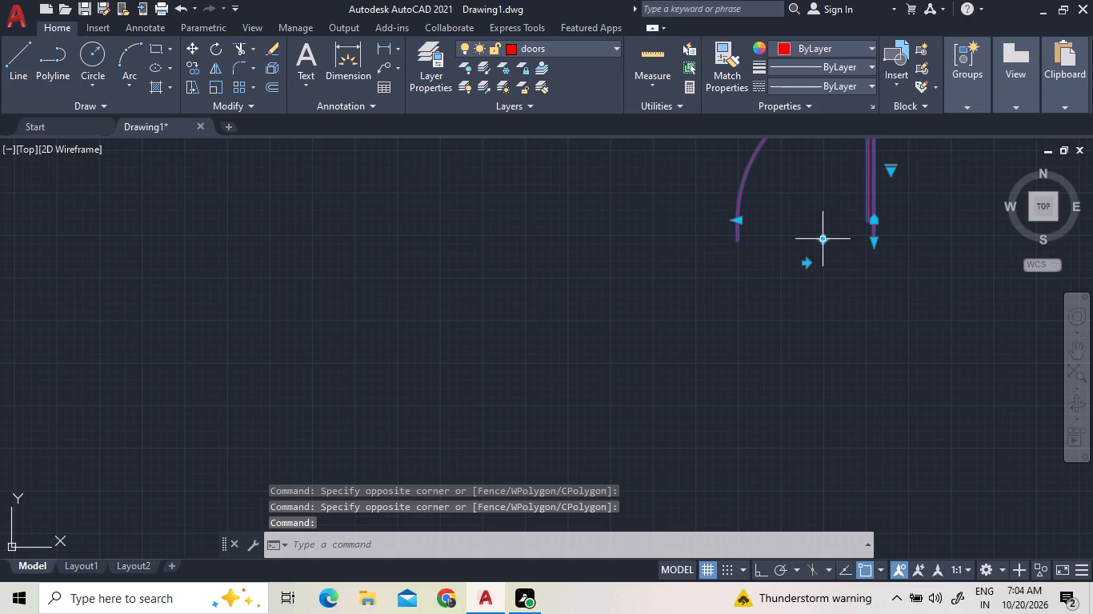
click(823, 240)
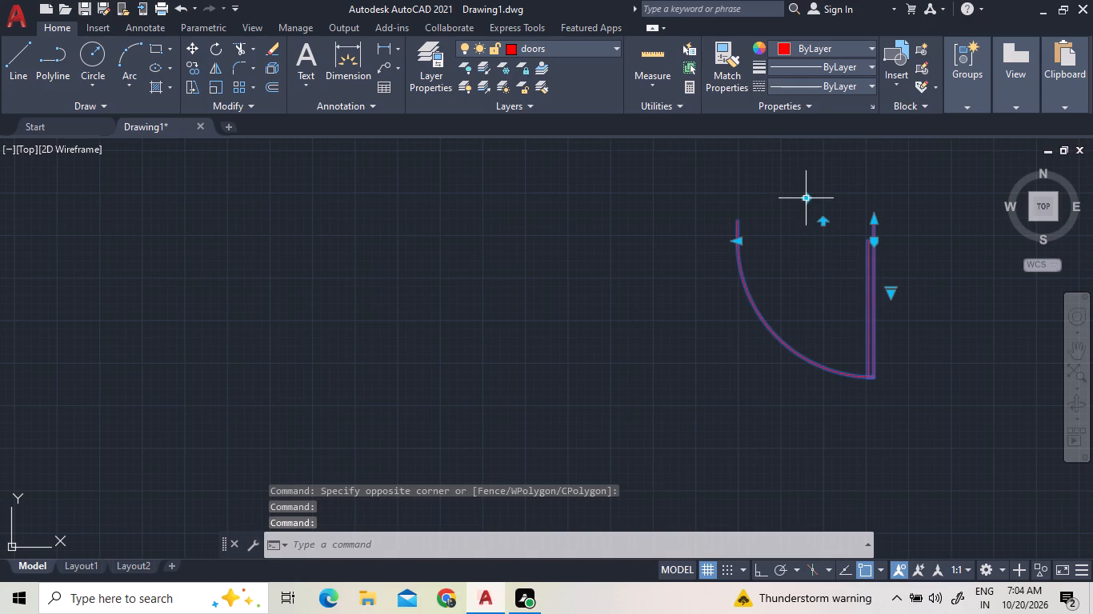
click(805, 197)
Move the flipped spare door into the southeast room's north doorway, snapping its leaf-side upper end to the wall corner.
right_click(574, 249)
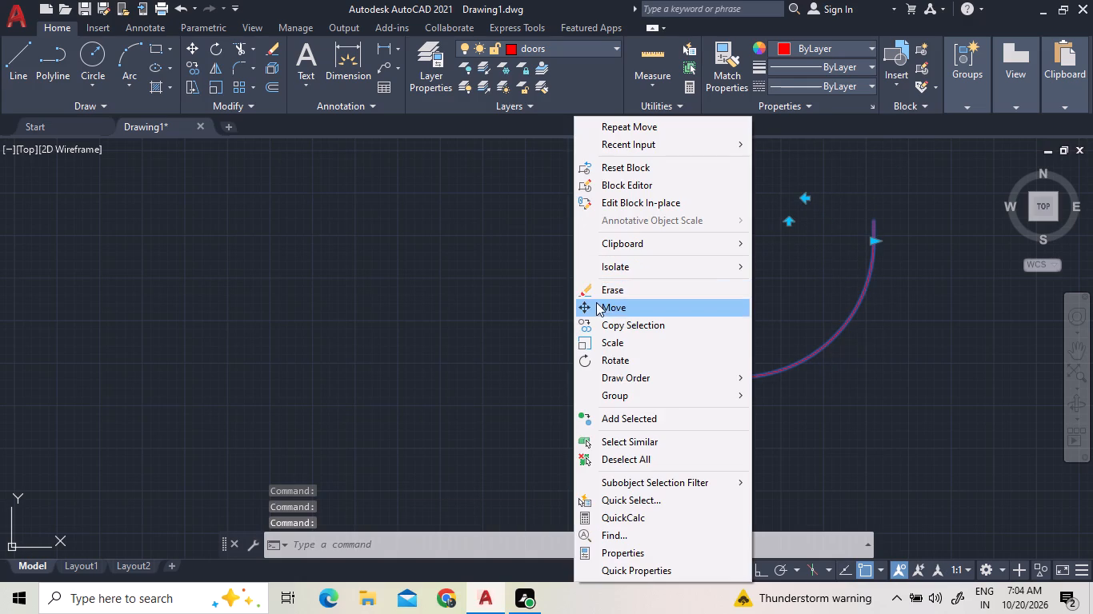
click(595, 303)
click(739, 220)
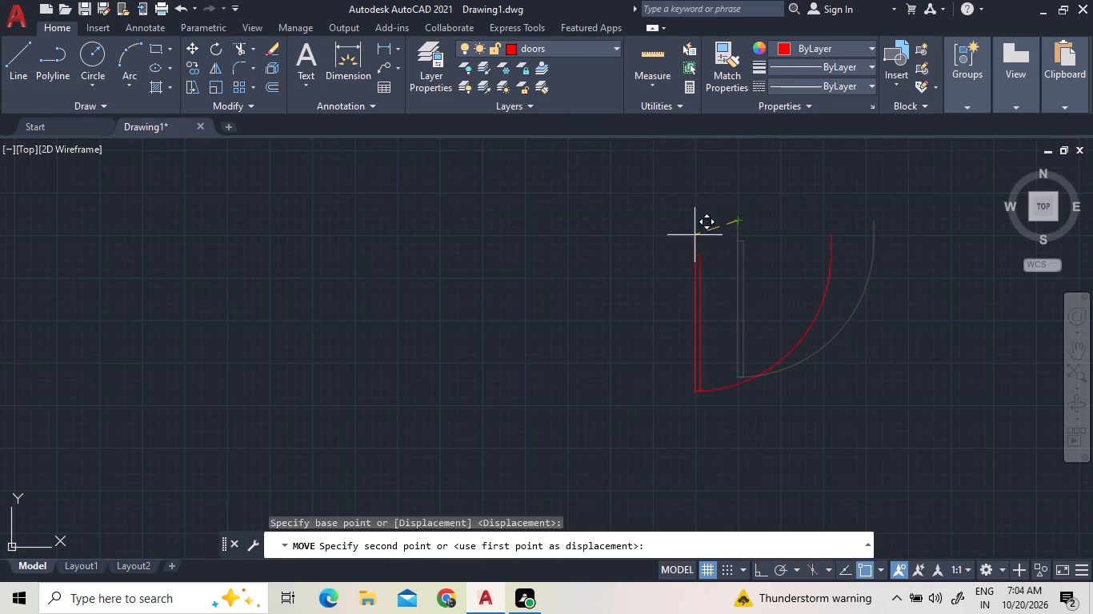
scroll(430, 375, down, 3)
scroll(147, 496, up, 3)
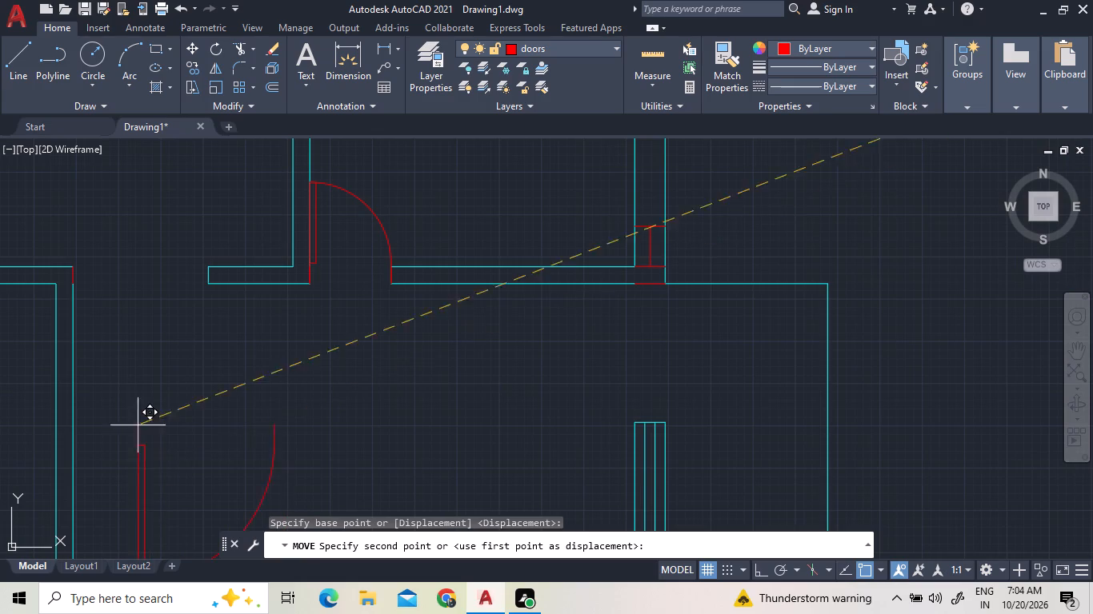
scroll(50, 265, up, 3)
scroll(142, 266, up, 3)
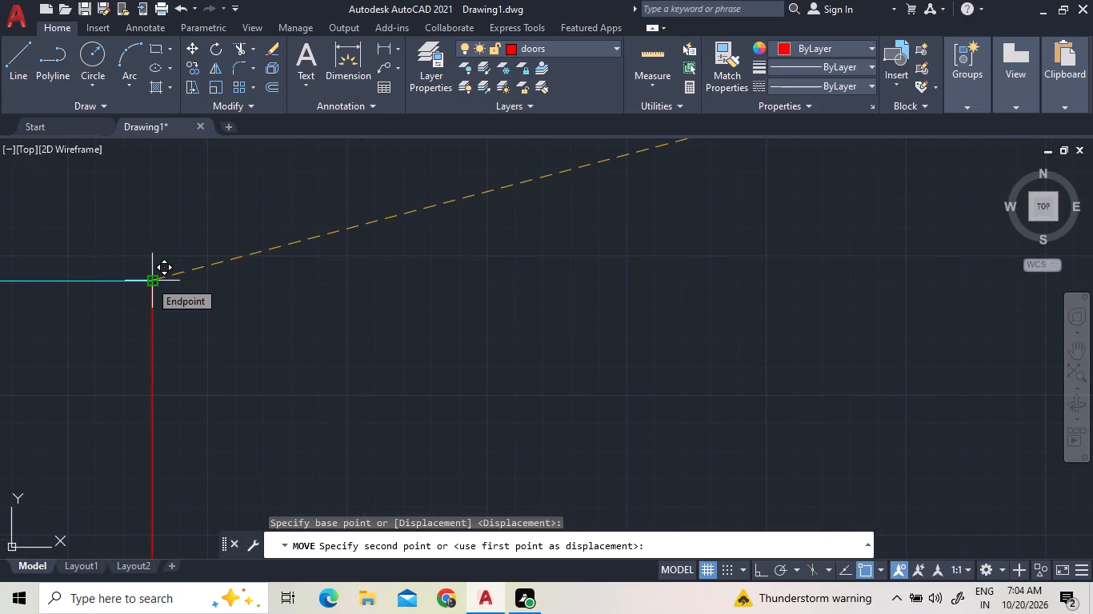
click(150, 281)
scroll(150, 280, down, 7)
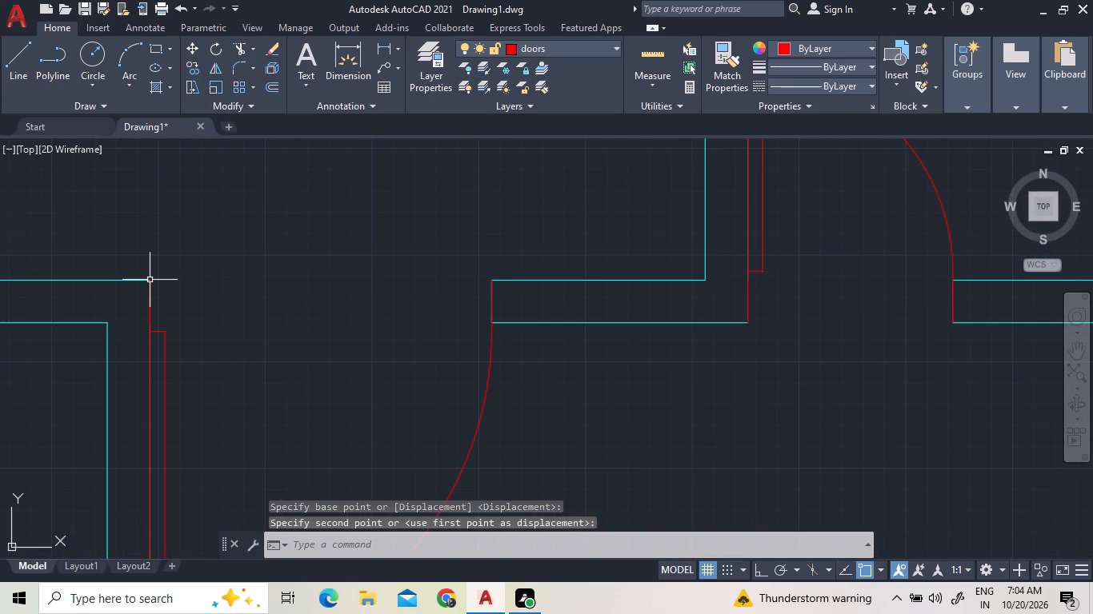
scroll(150, 280, down, 3)
scroll(245, 369, down, 2)
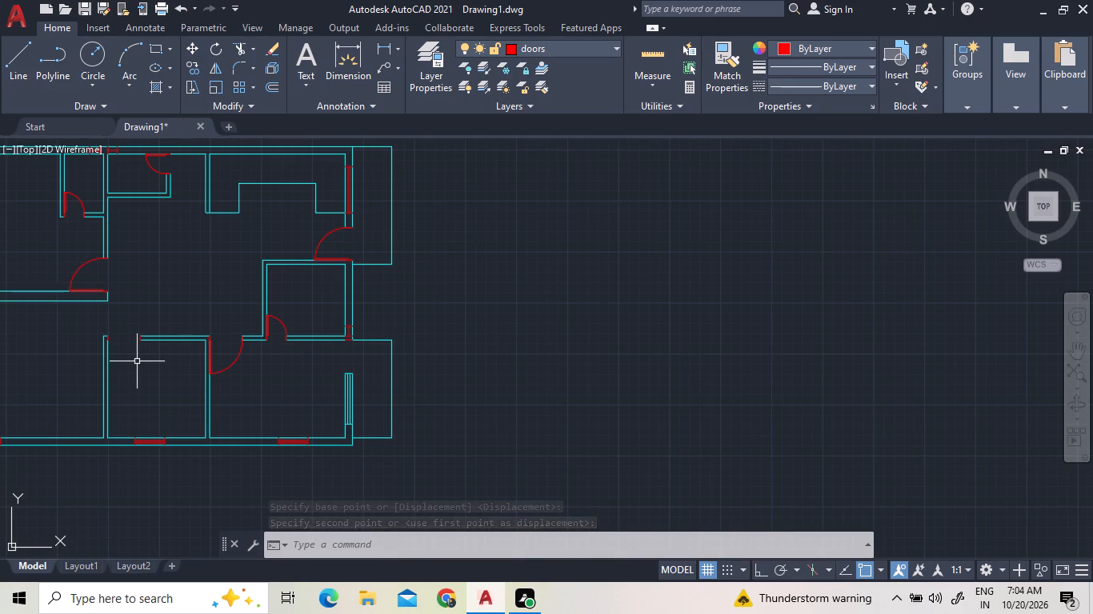
Copy the southeast room's north door into the middle south room's north doorway, snapping its leaf-side upper end to the wall corner.
click(231, 361)
right_click(275, 357)
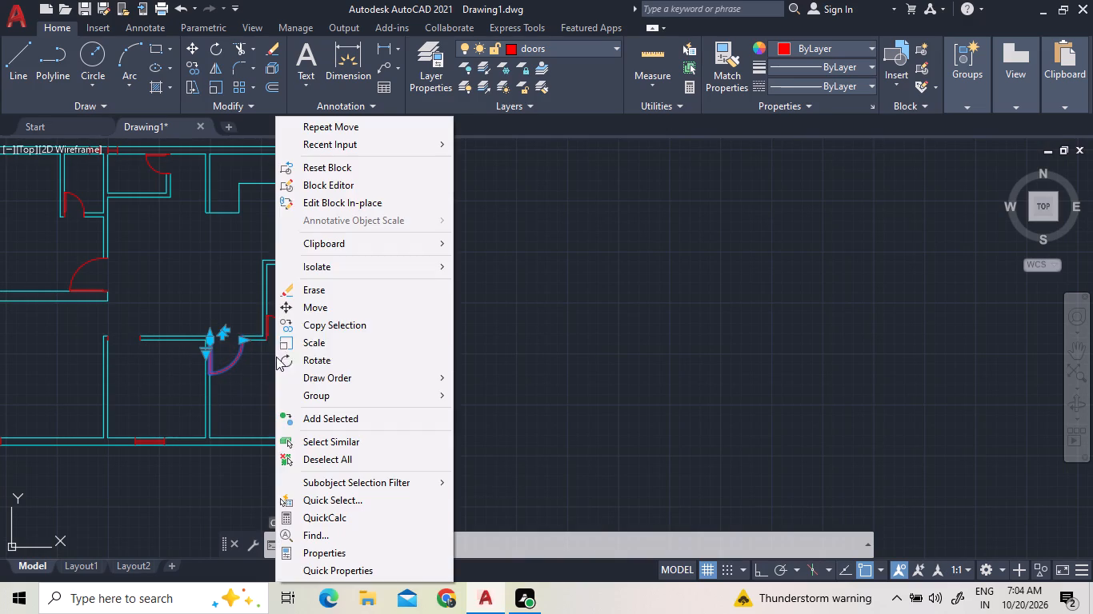
click(326, 332)
click(210, 336)
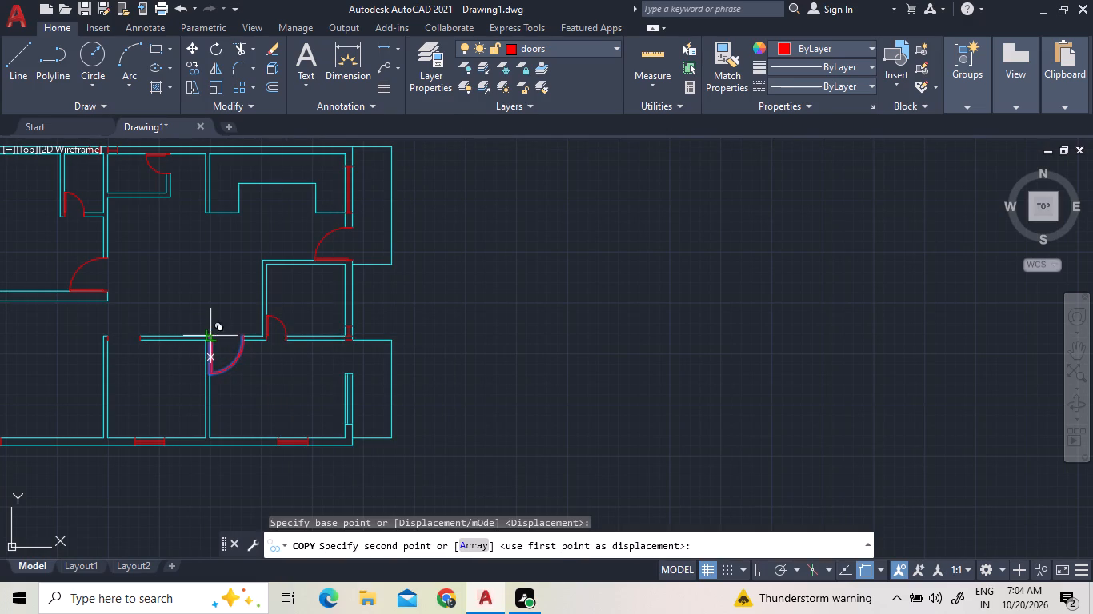
scroll(106, 345, up, 5)
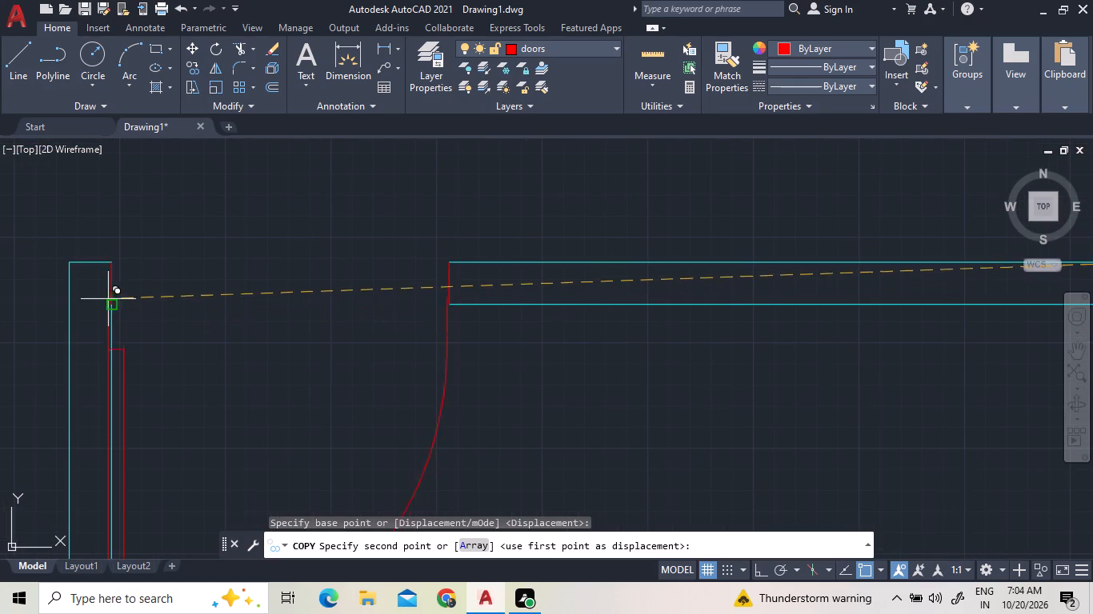
scroll(107, 265, up, 2)
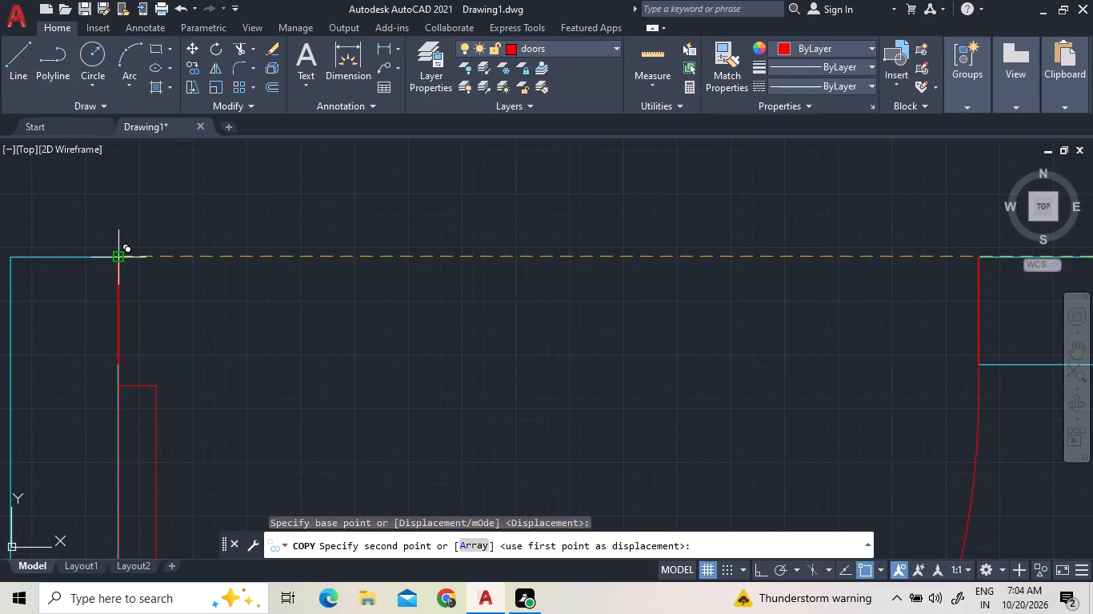
click(116, 254)
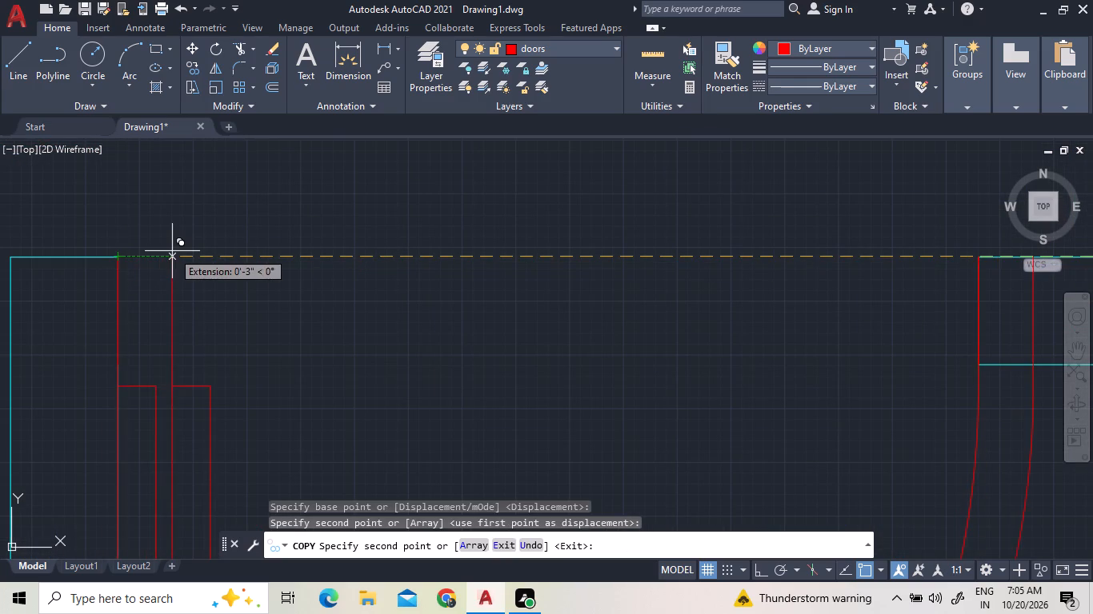
Place another copy of the door in the southwest room's south doorway, snapped to the inner wall corner, and finish copying.
scroll(172, 251, down, 5)
scroll(20, 414, down, 3)
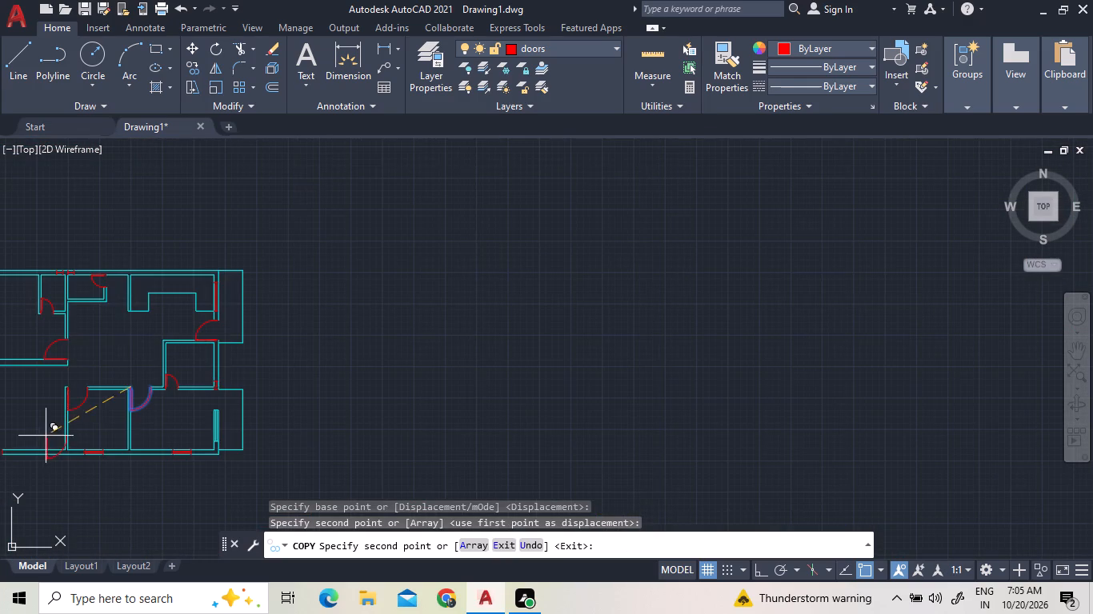
scroll(214, 320, down, 3)
scroll(138, 347, up, 3)
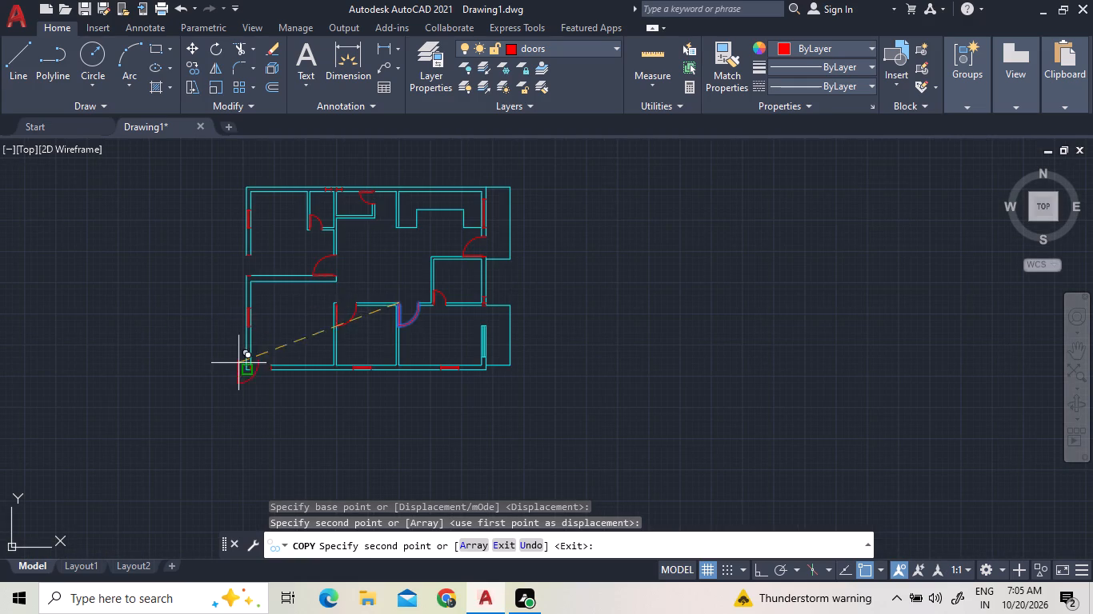
scroll(256, 385, up, 3)
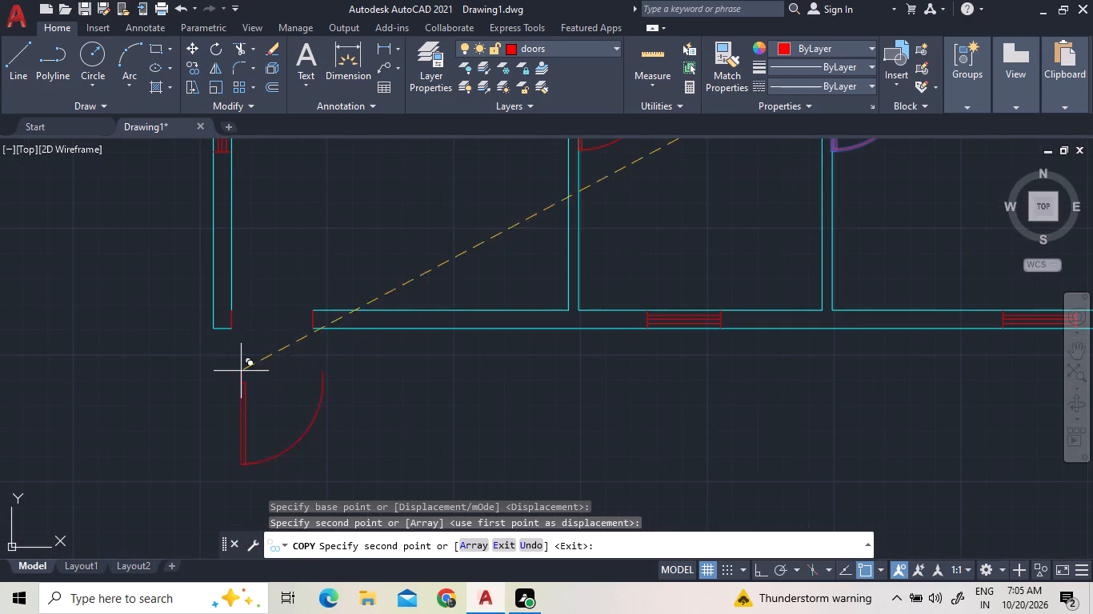
scroll(228, 318, up, 4)
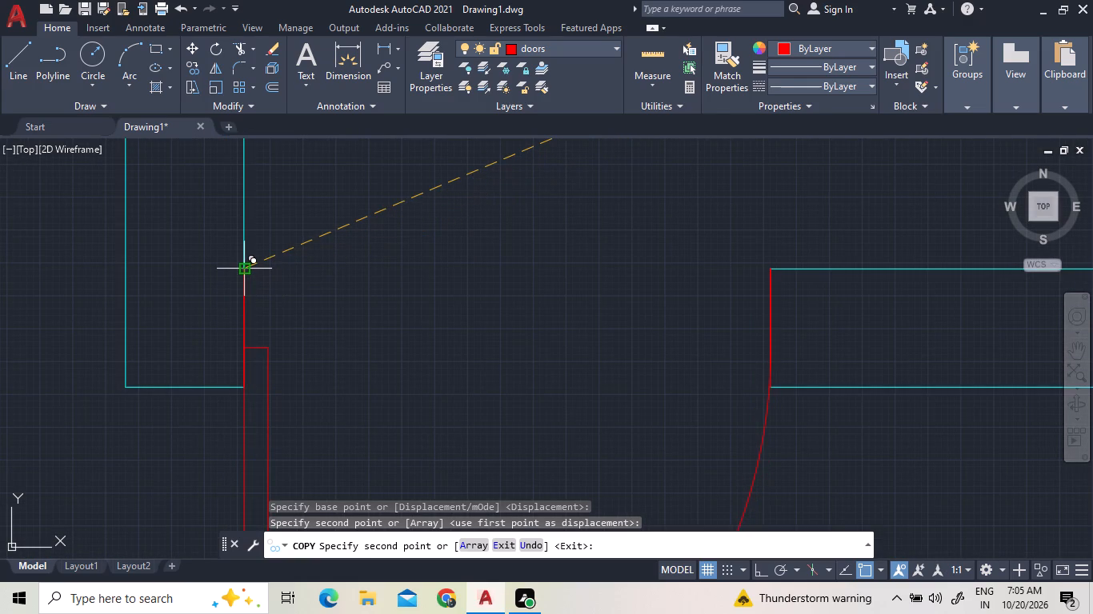
click(242, 266)
scroll(134, 366, down, 3)
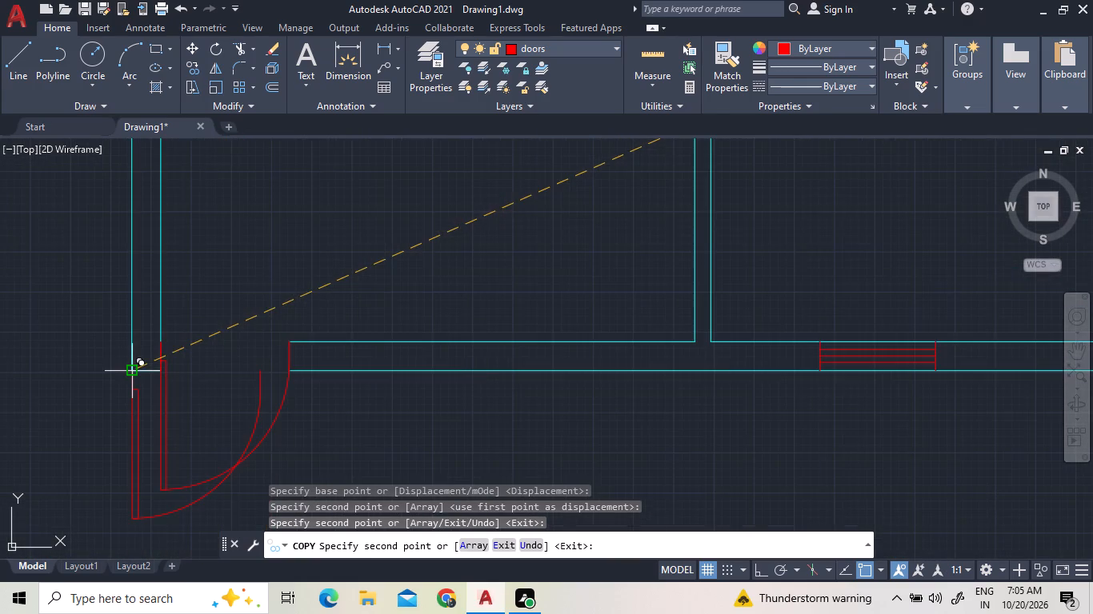
scroll(131, 366, down, 3)
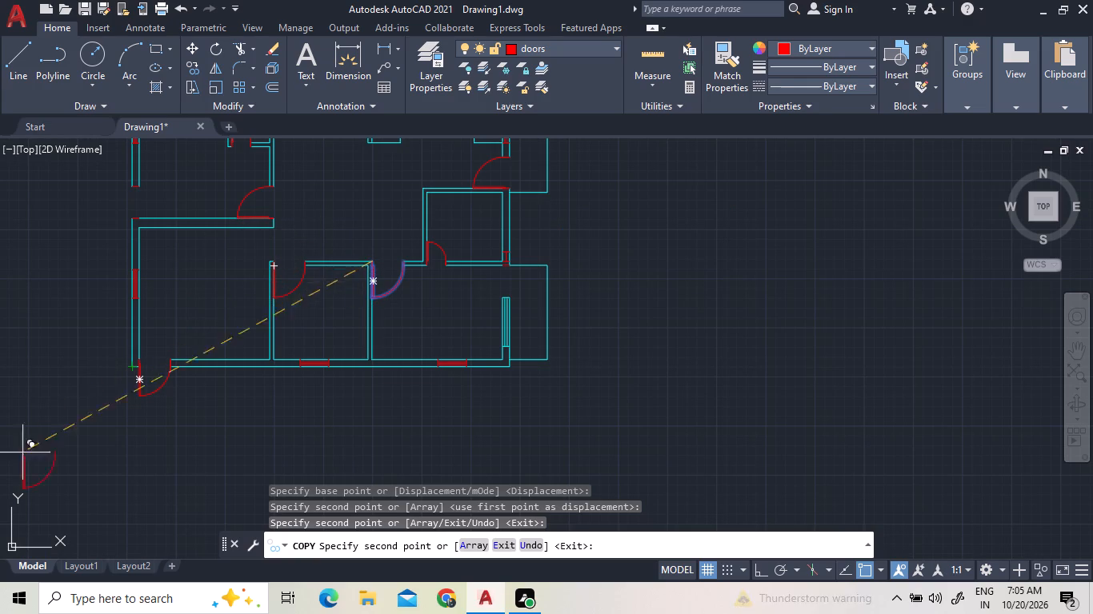
right_click(627, 301)
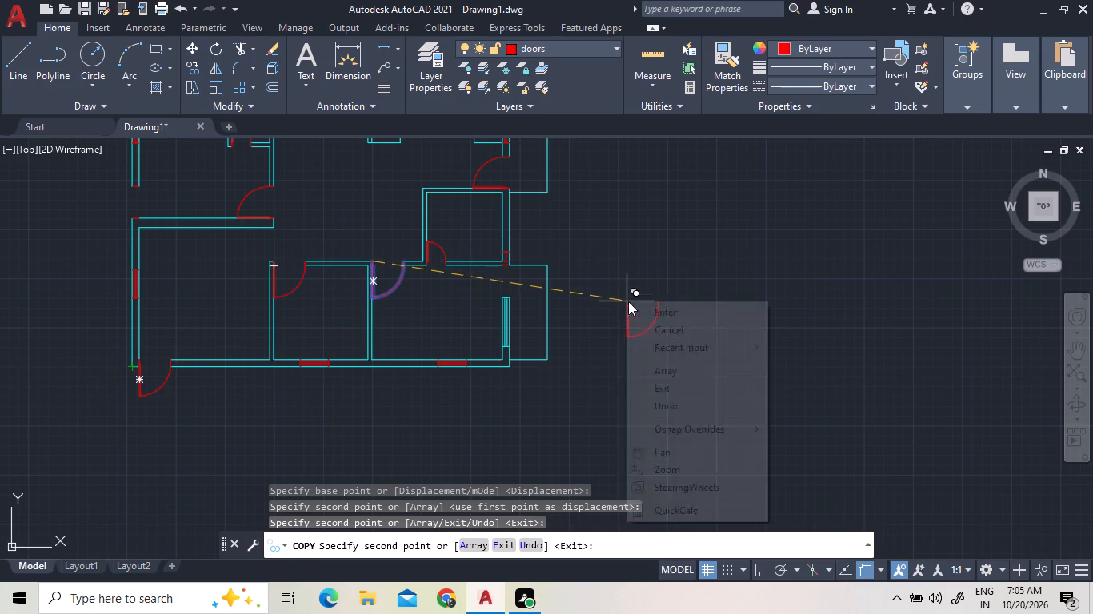
click(640, 307)
Mirror the northwest room's east door southward about the horizontal line along its leaf, with Ortho on, keeping the original.
drag(260, 200, 255, 197)
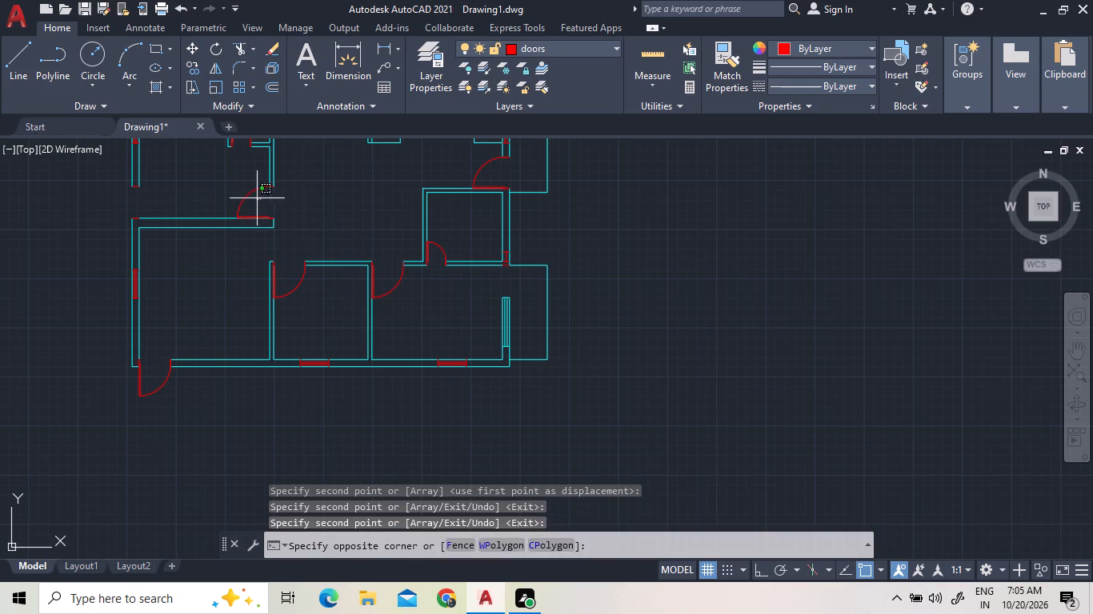
drag(255, 197, 253, 195)
click(241, 187)
right_click(320, 245)
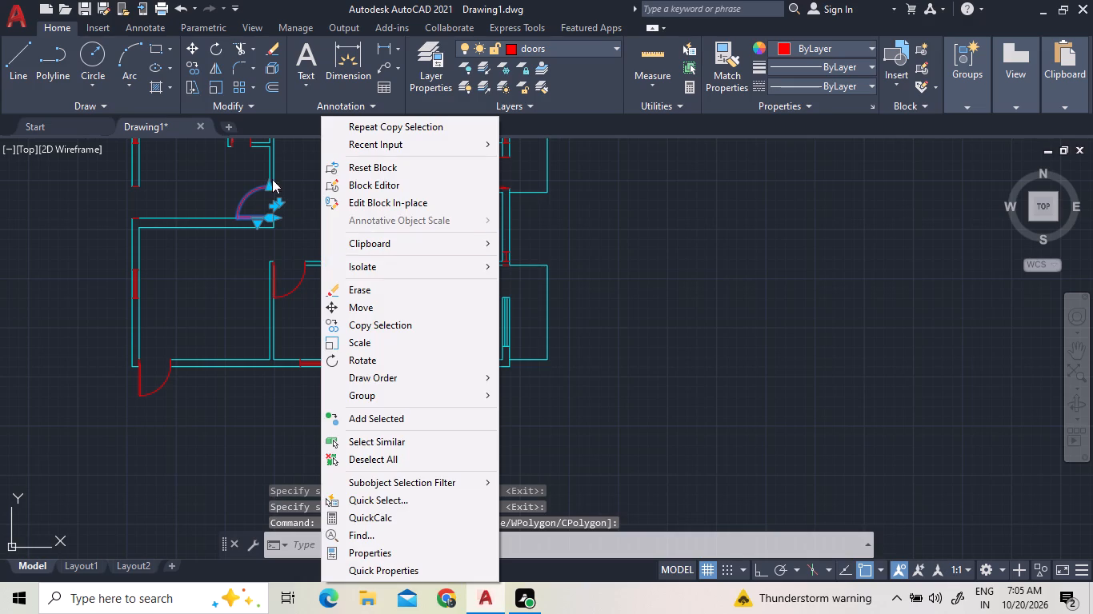
click(218, 63)
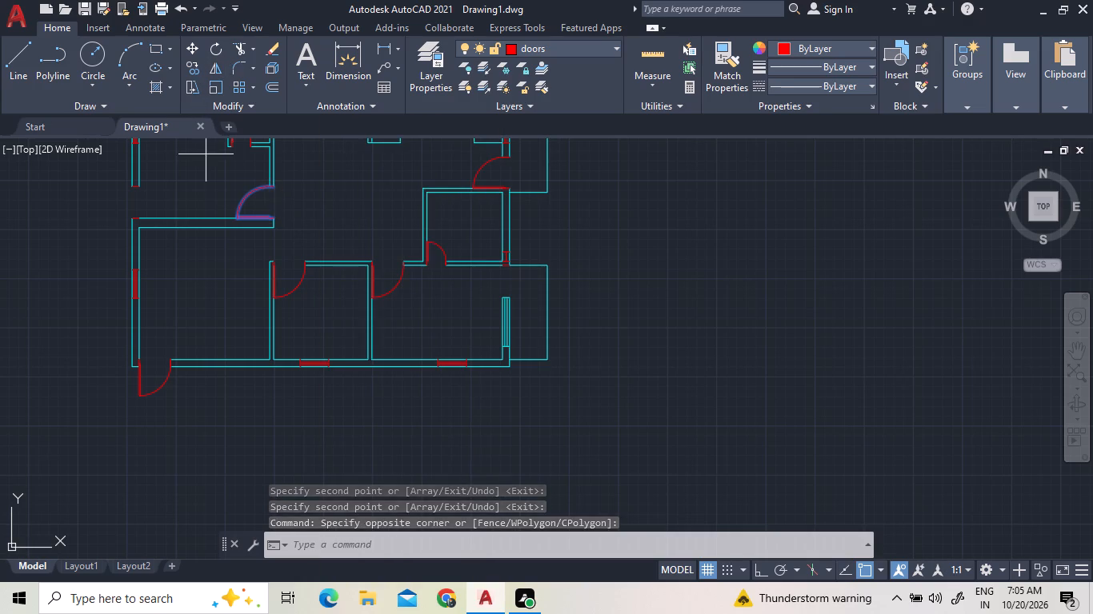
scroll(240, 201, up, 3)
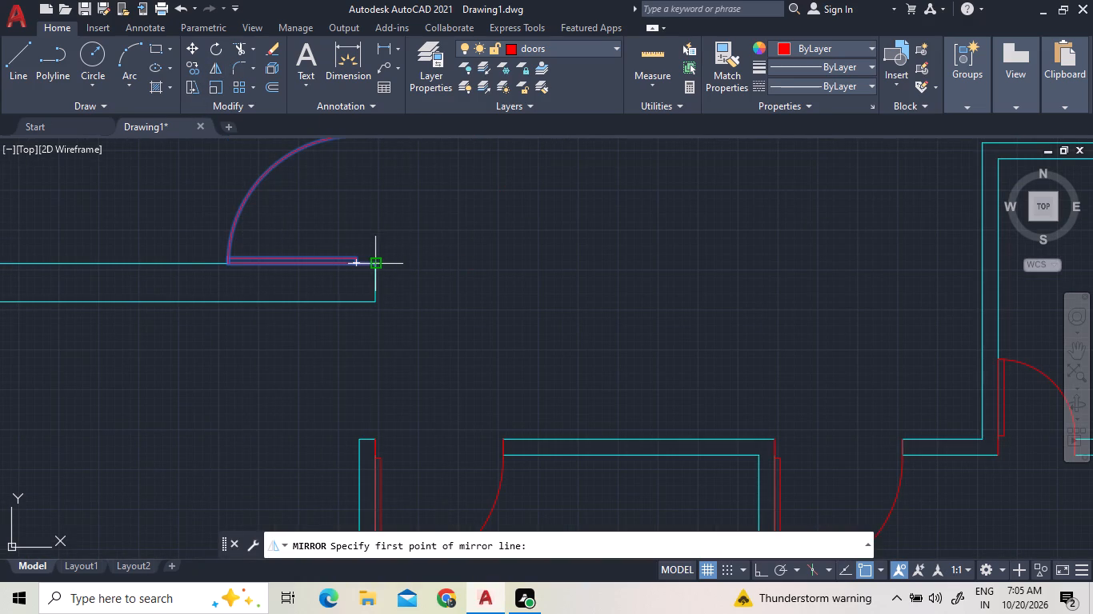
click(375, 258)
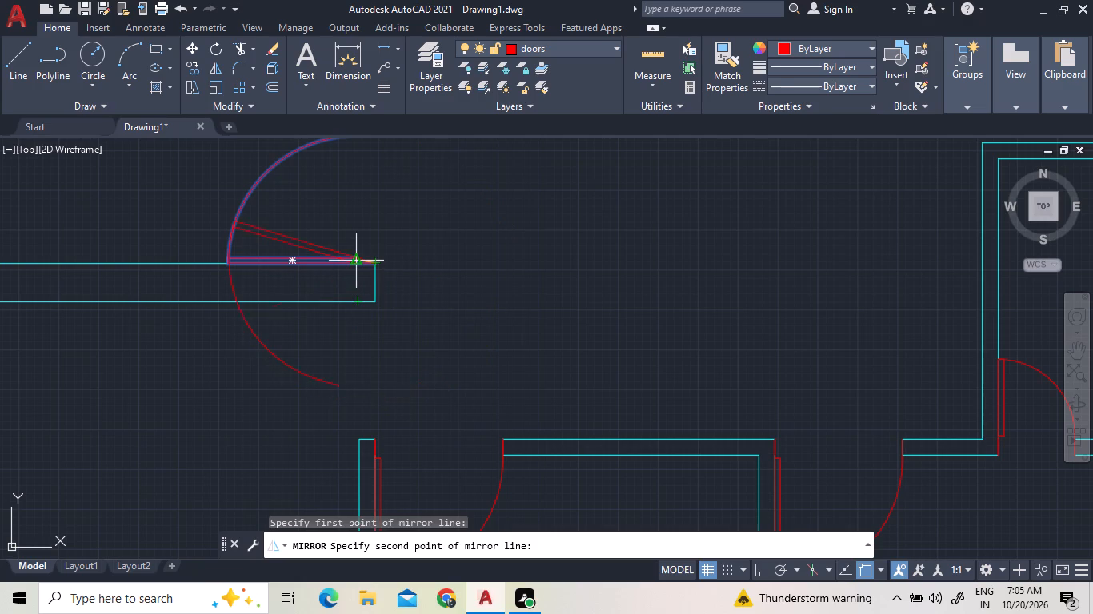
scroll(352, 262, up, 3)
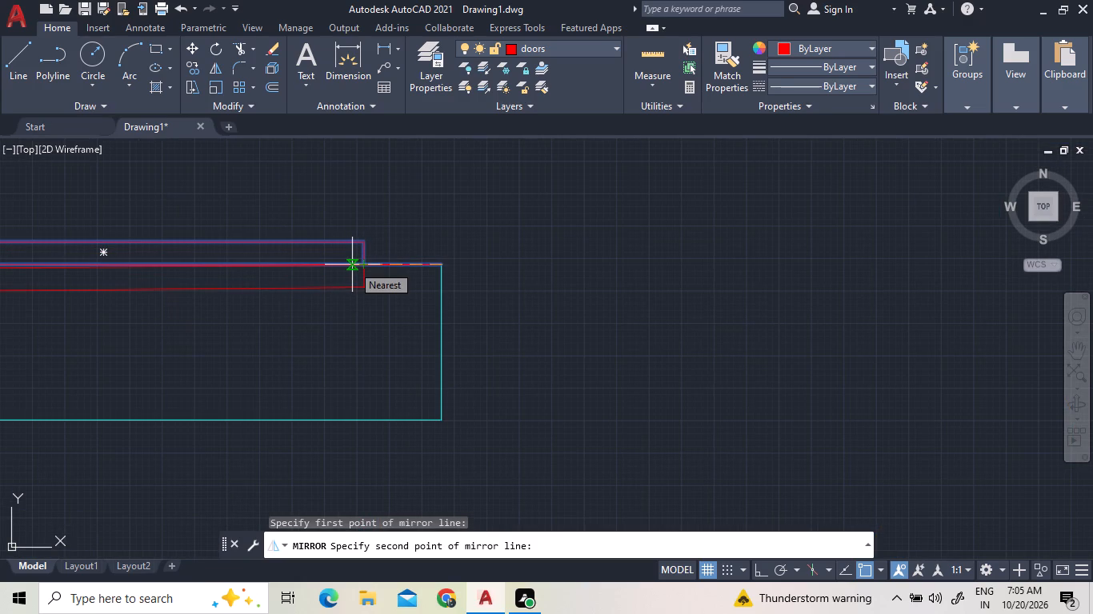
key(F8)
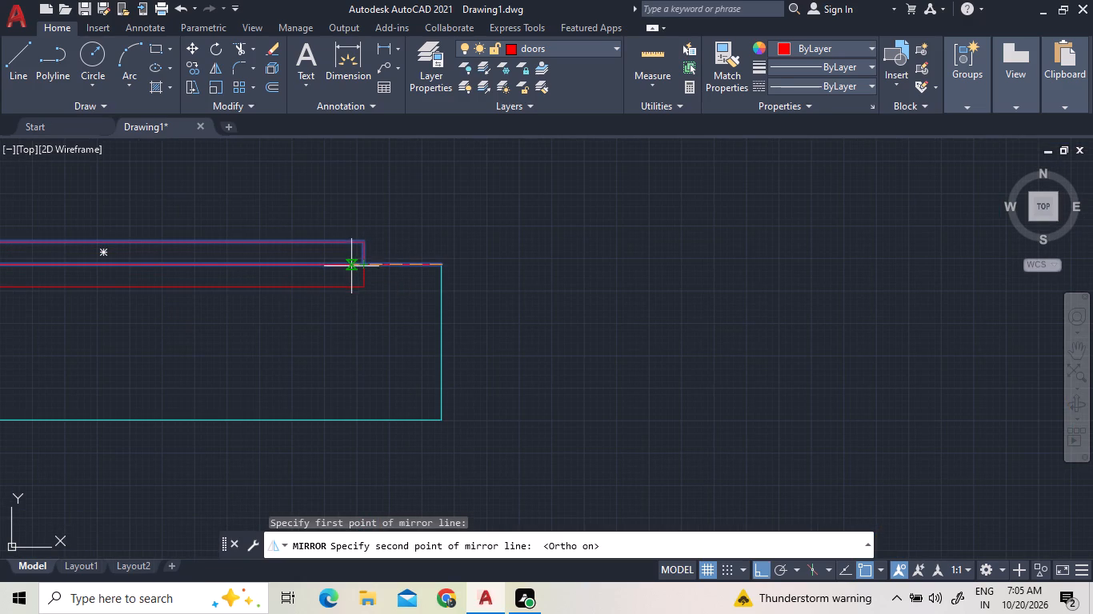
scroll(362, 266, up, 3)
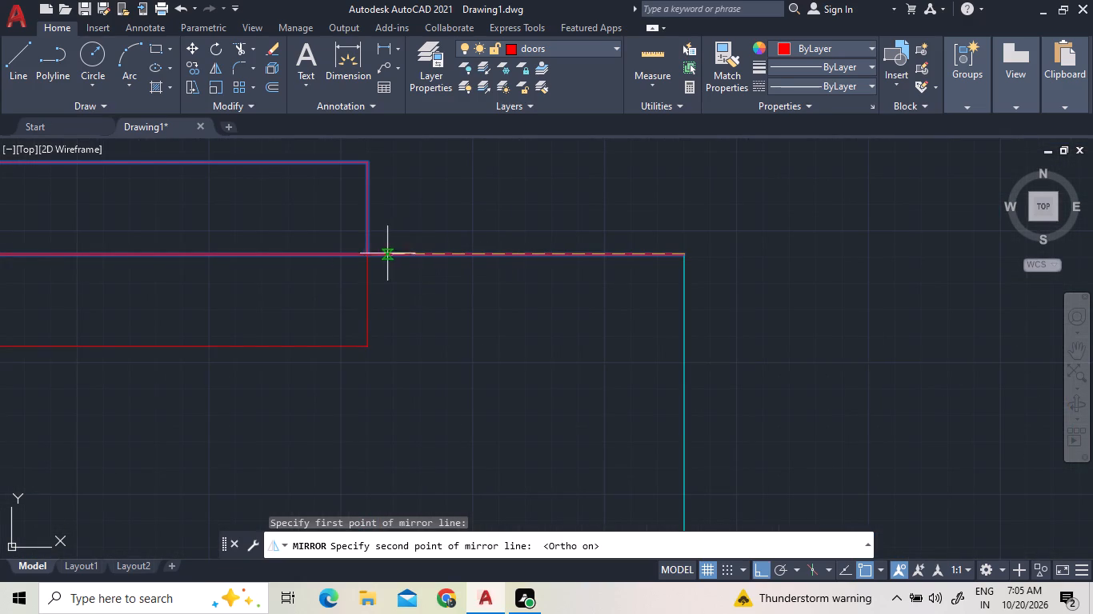
click(368, 256)
scroll(368, 256, down, 3)
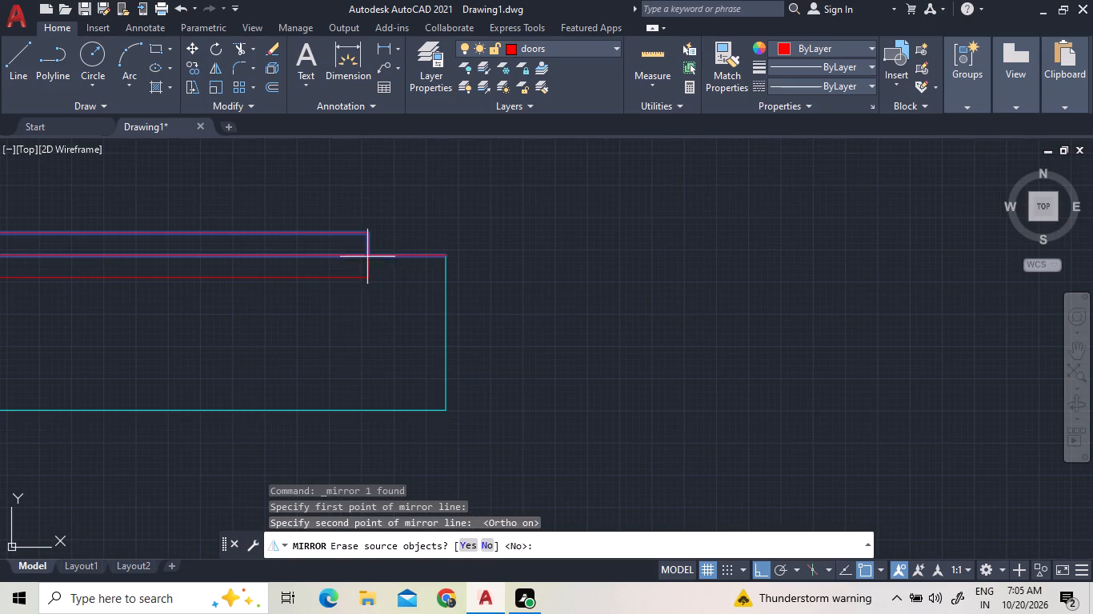
click(487, 543)
Move the mirrored door down across the wall thickness, snapping its outer end to the wall's lower corner at the southwest room.
drag(363, 307, 356, 300)
click(312, 278)
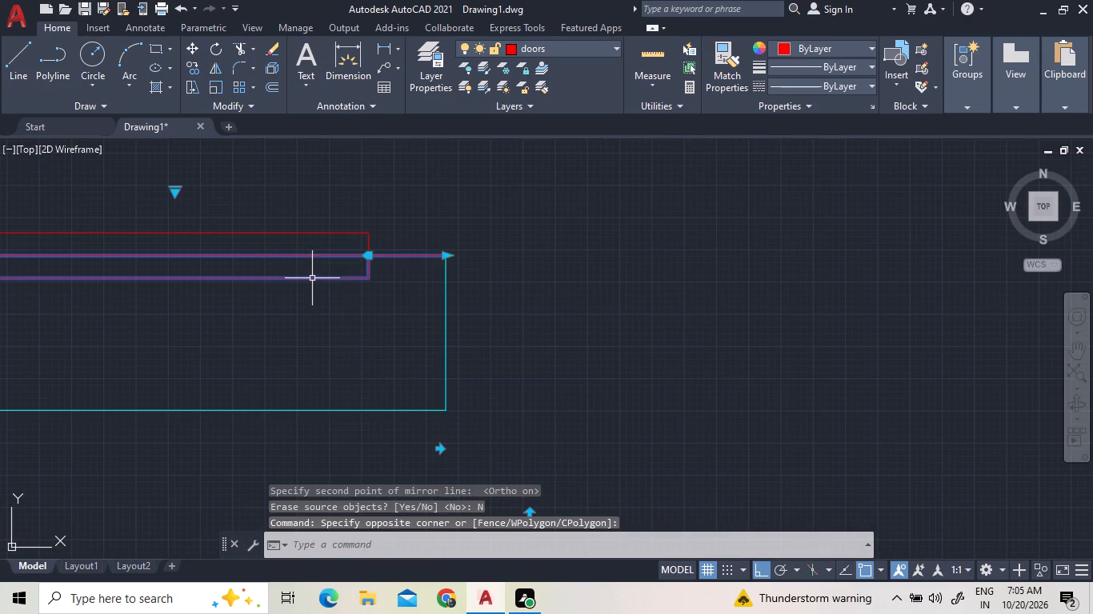
right_click(318, 277)
click(462, 311)
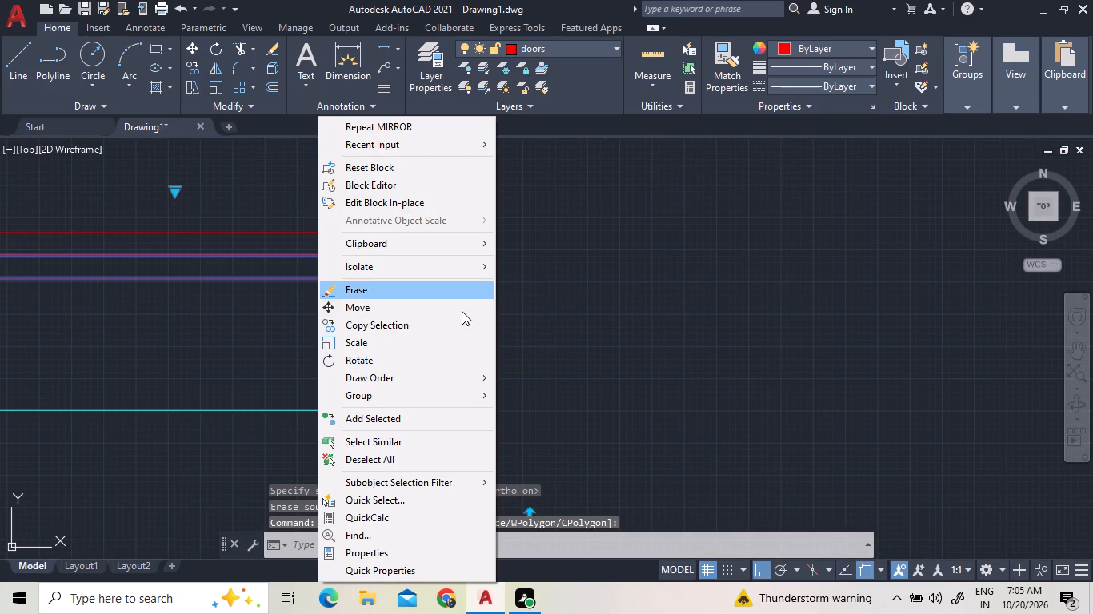
drag(449, 255, 448, 268)
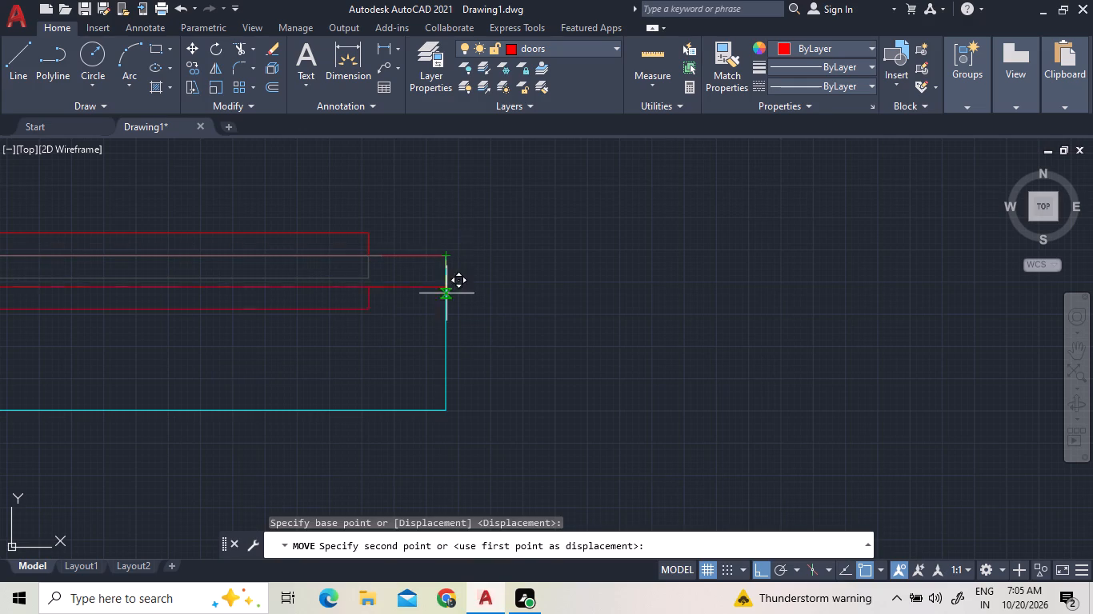
click(445, 412)
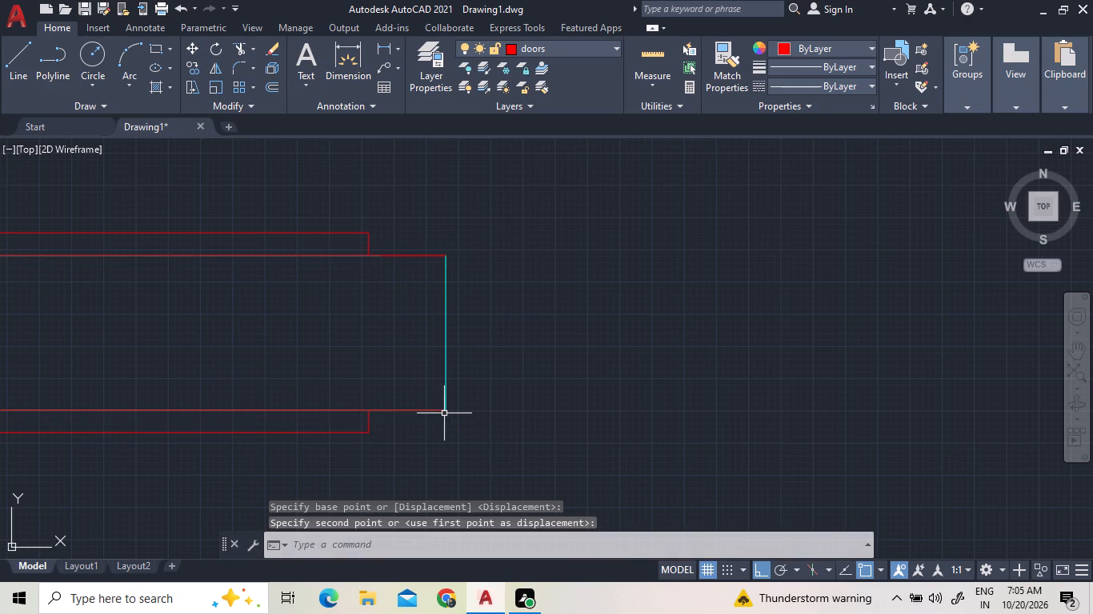
Flip the southwest room's south door so it swings northward into the room.
scroll(449, 400, down, 4)
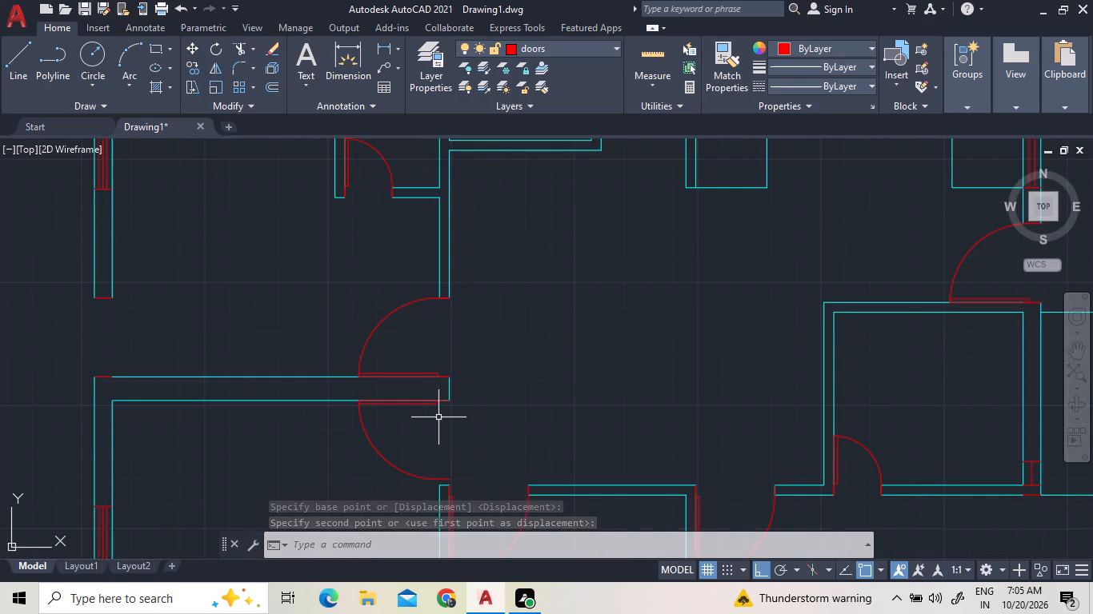
scroll(433, 405, down, 5)
scroll(385, 471, up, 4)
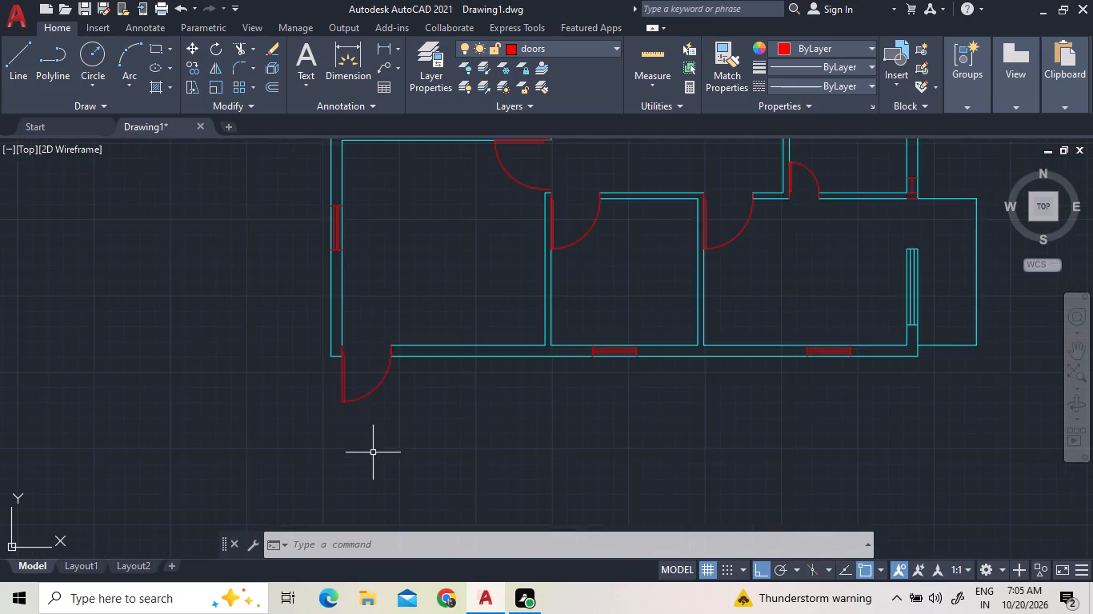
scroll(372, 449, up, 2)
click(304, 332)
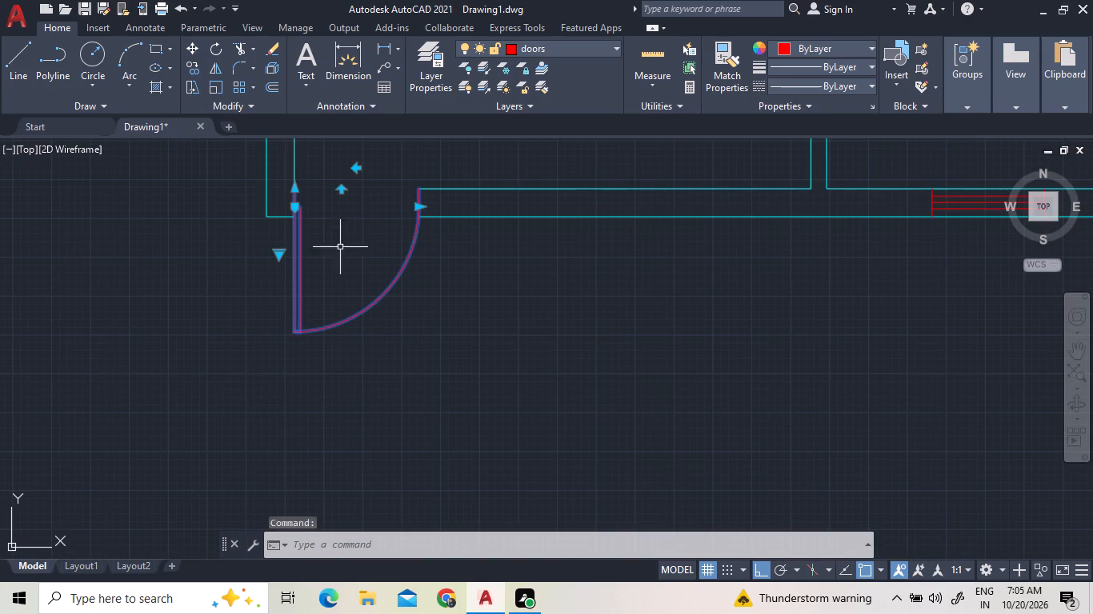
click(341, 189)
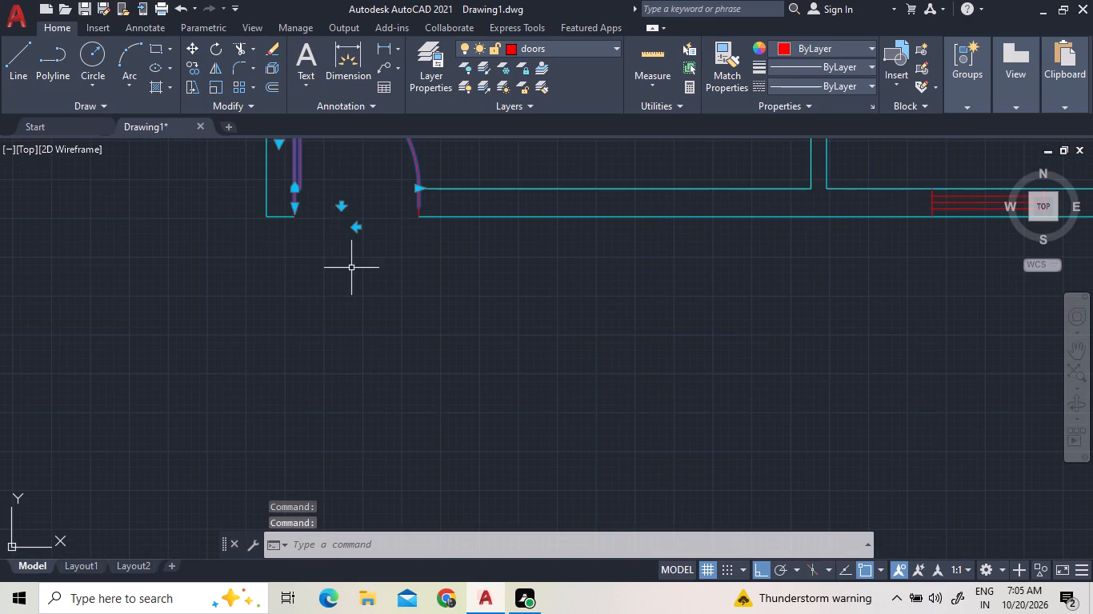
Move the flipped south door down so its leaf-side lower end snaps to the outer wall corner of the doorway.
scroll(257, 174, up, 4)
scroll(497, 464, up, 4)
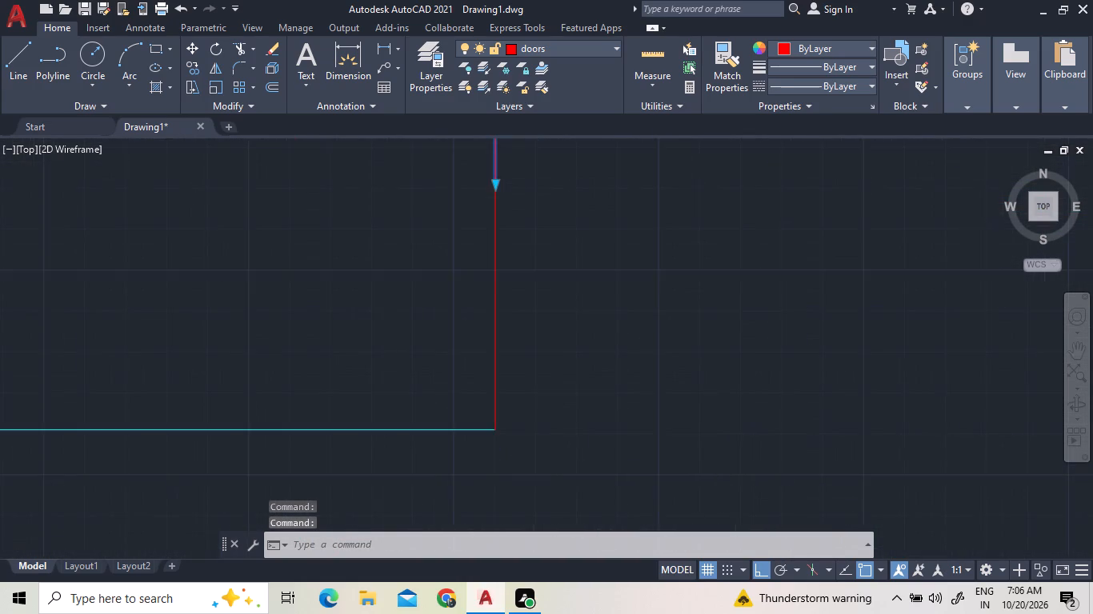
scroll(518, 434, down, 3)
right_click(615, 401)
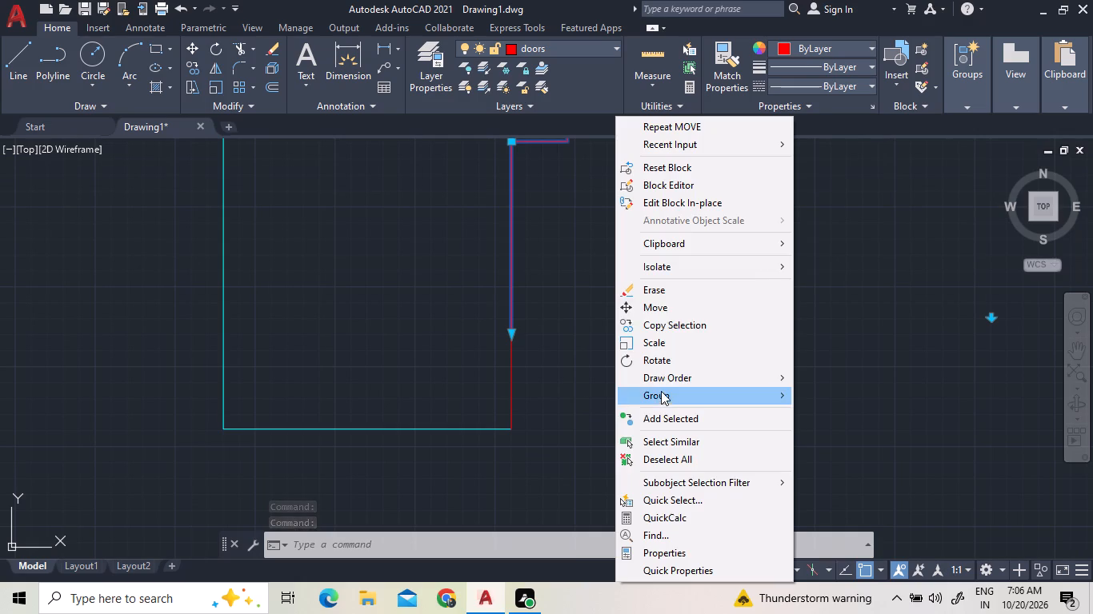
click(690, 305)
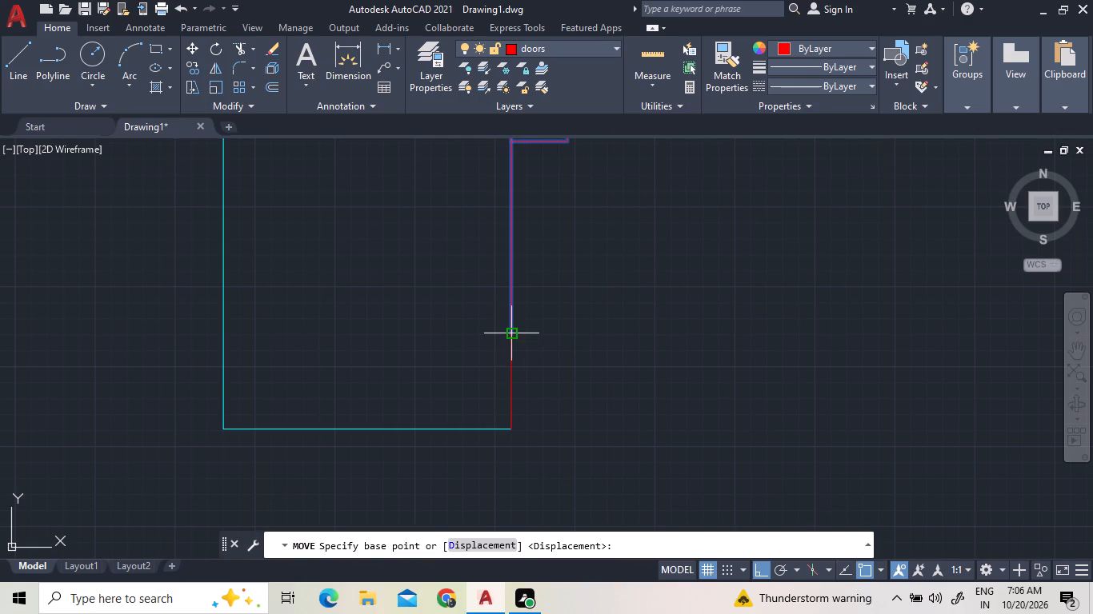
drag(514, 332, 514, 346)
click(512, 427)
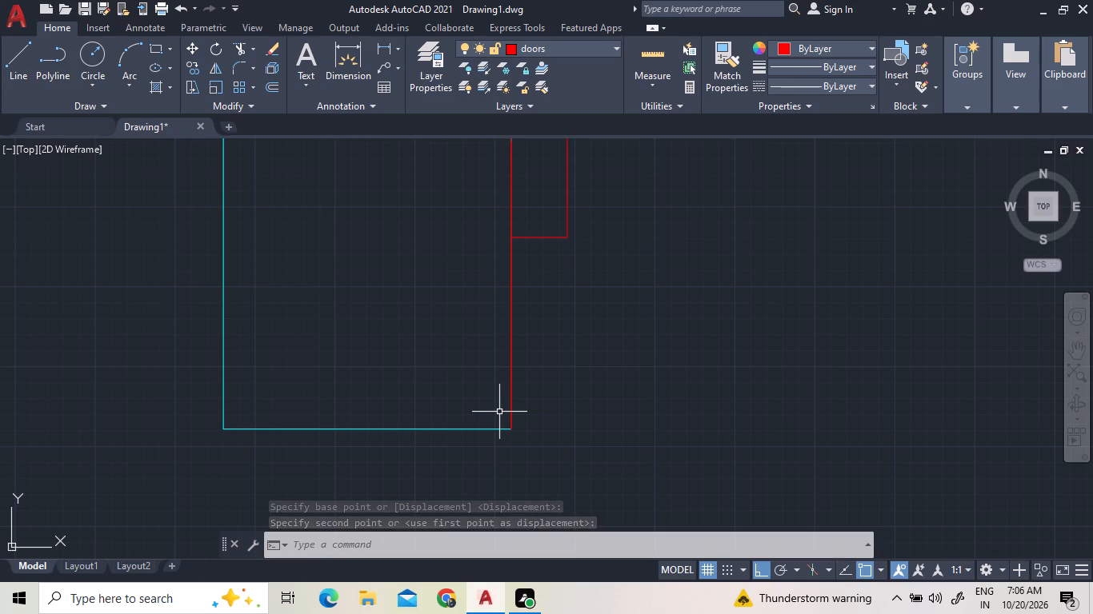
scroll(200, 328, down, 6)
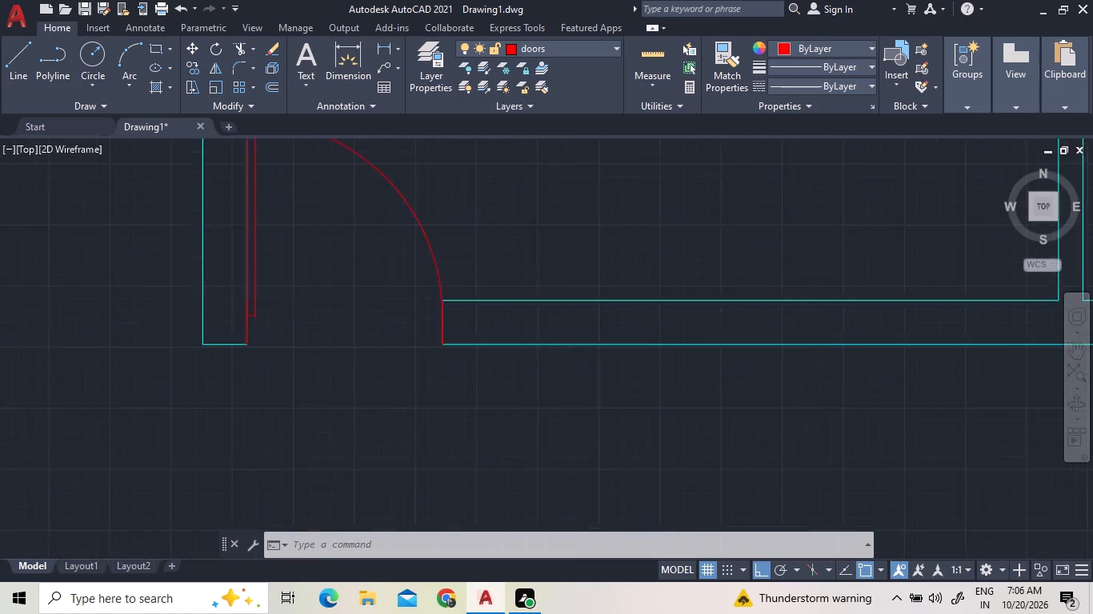
scroll(198, 329, down, 2)
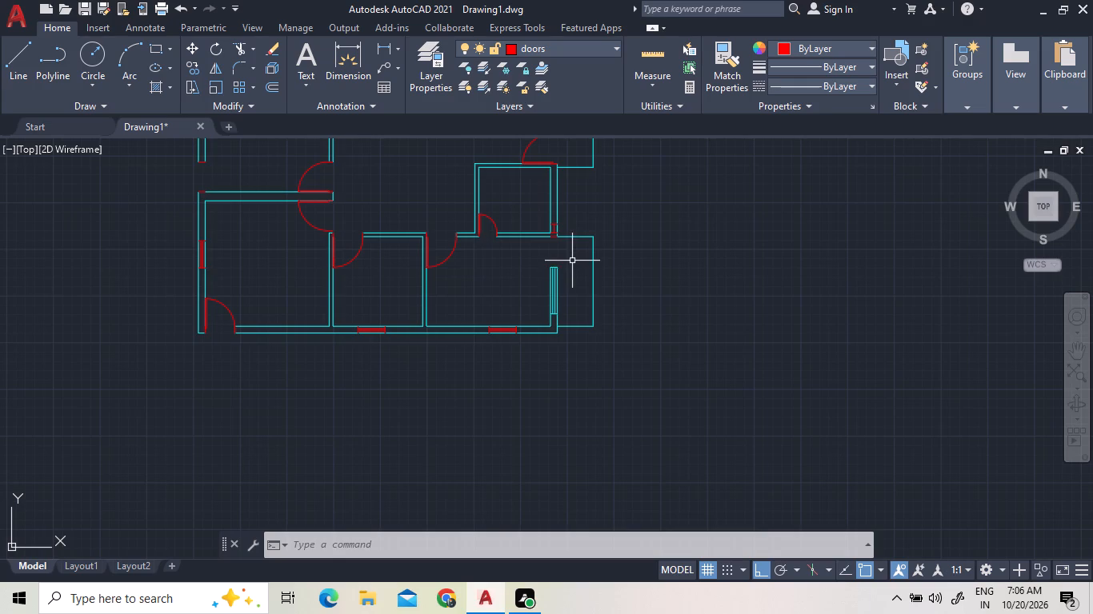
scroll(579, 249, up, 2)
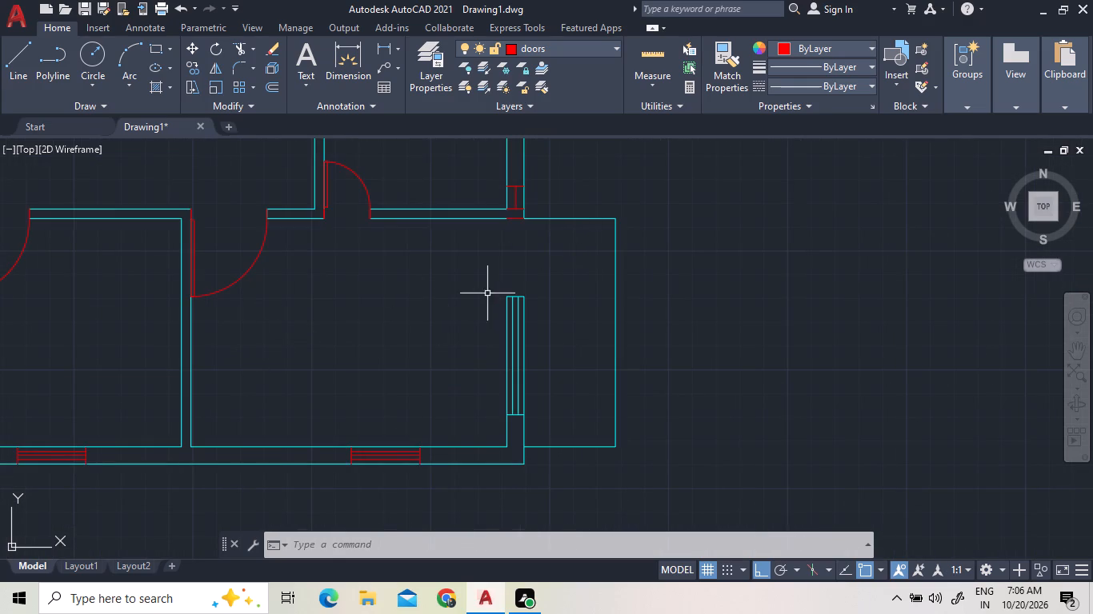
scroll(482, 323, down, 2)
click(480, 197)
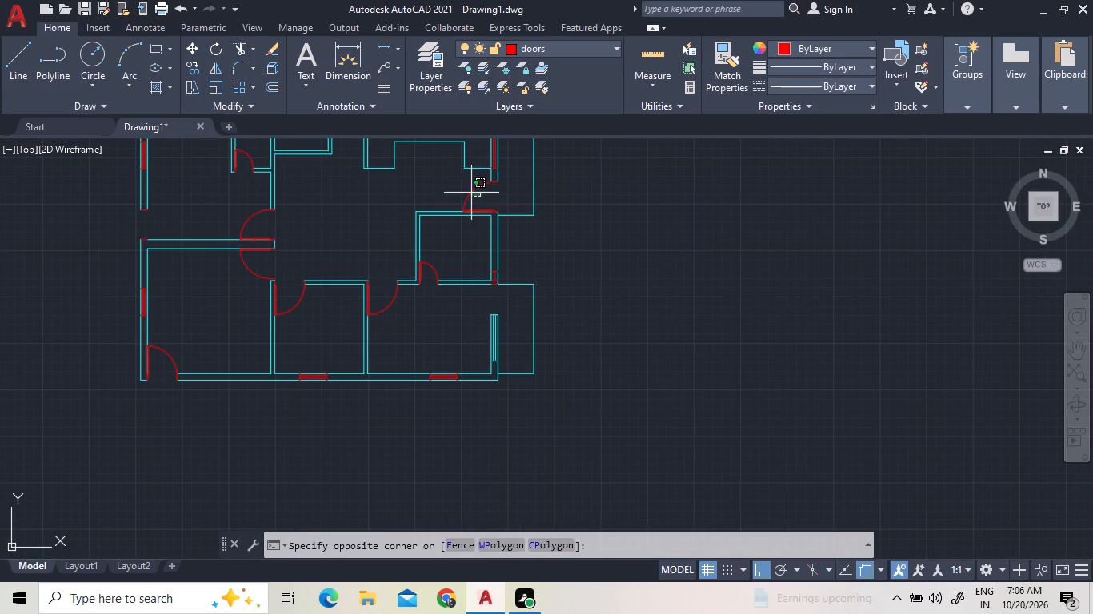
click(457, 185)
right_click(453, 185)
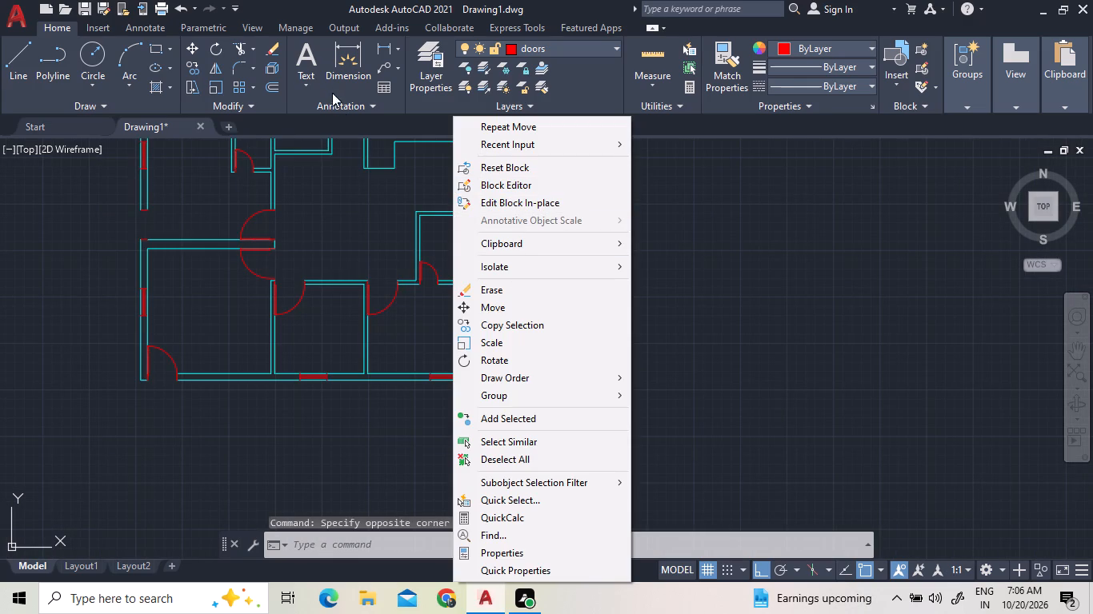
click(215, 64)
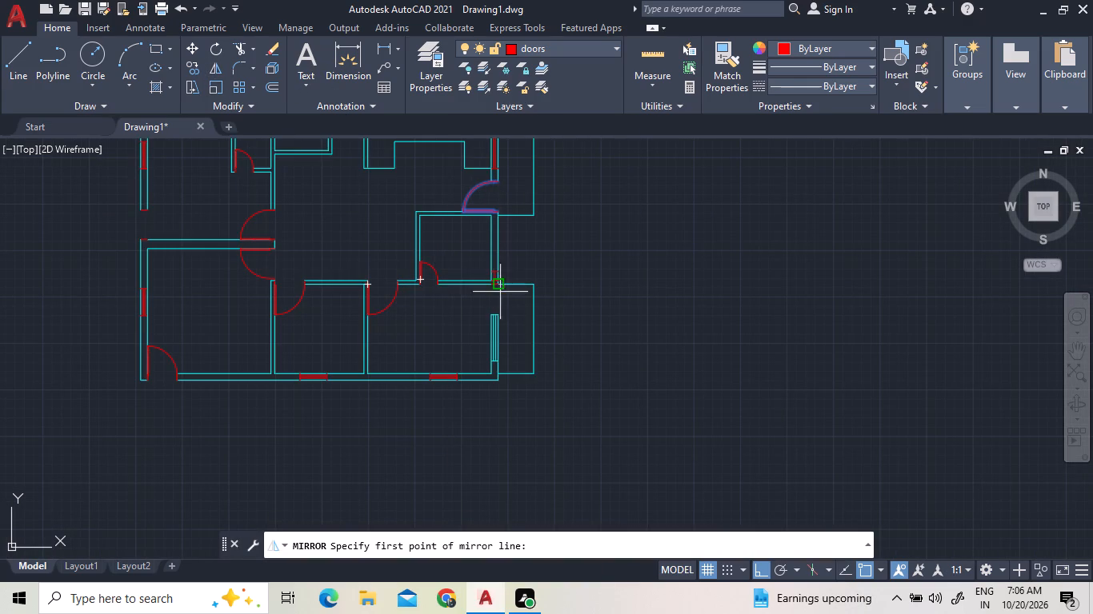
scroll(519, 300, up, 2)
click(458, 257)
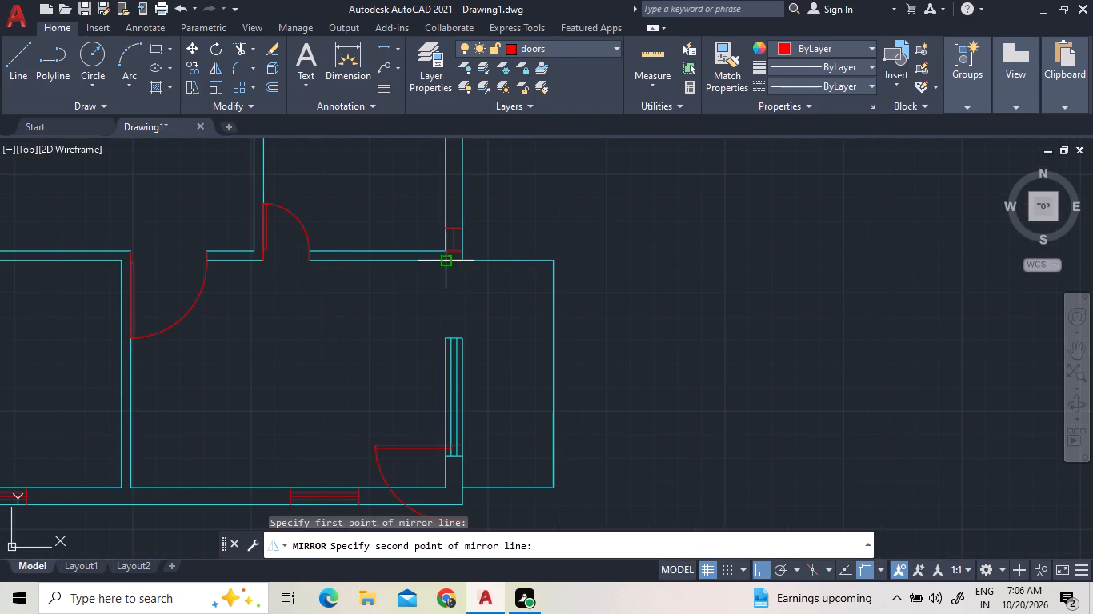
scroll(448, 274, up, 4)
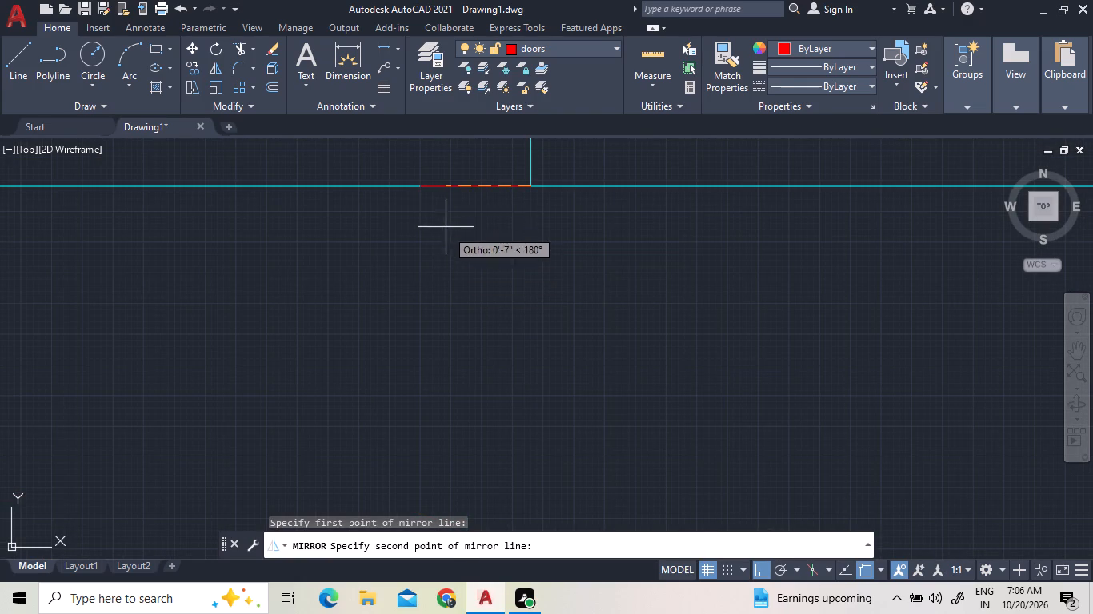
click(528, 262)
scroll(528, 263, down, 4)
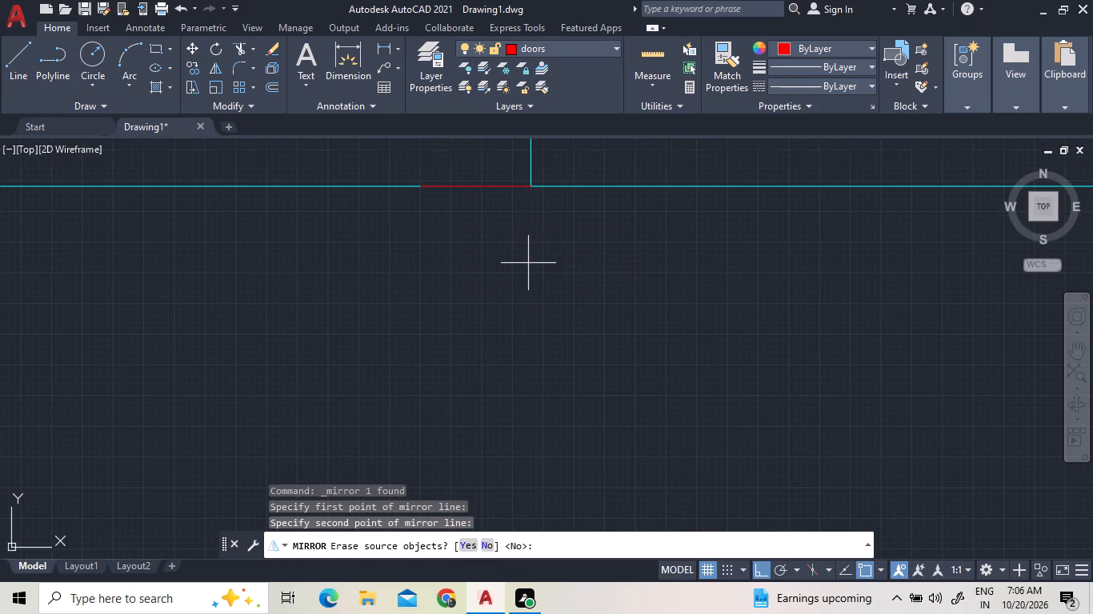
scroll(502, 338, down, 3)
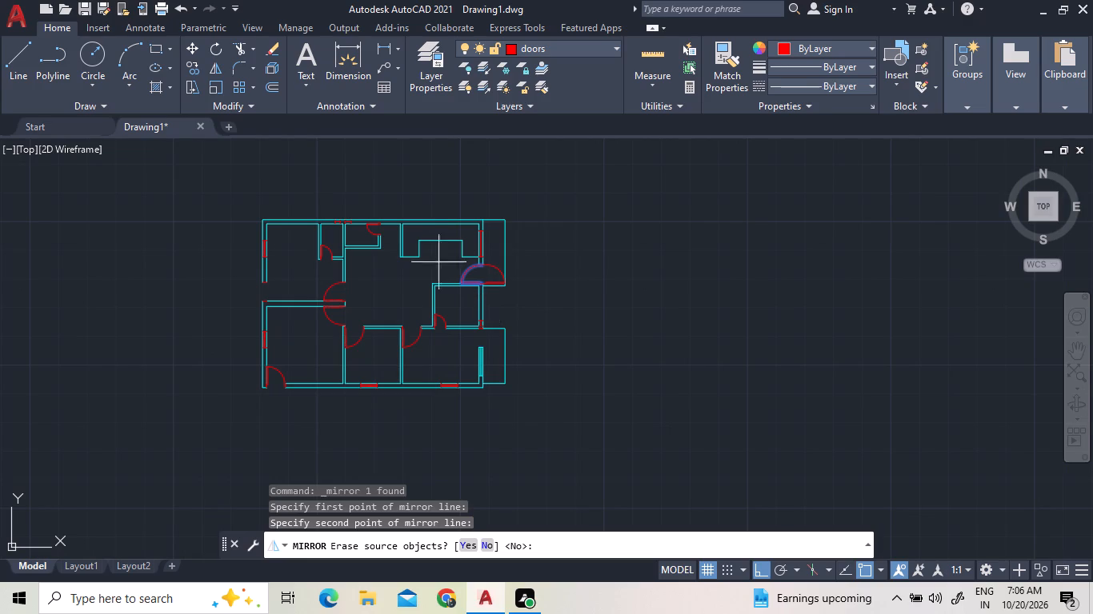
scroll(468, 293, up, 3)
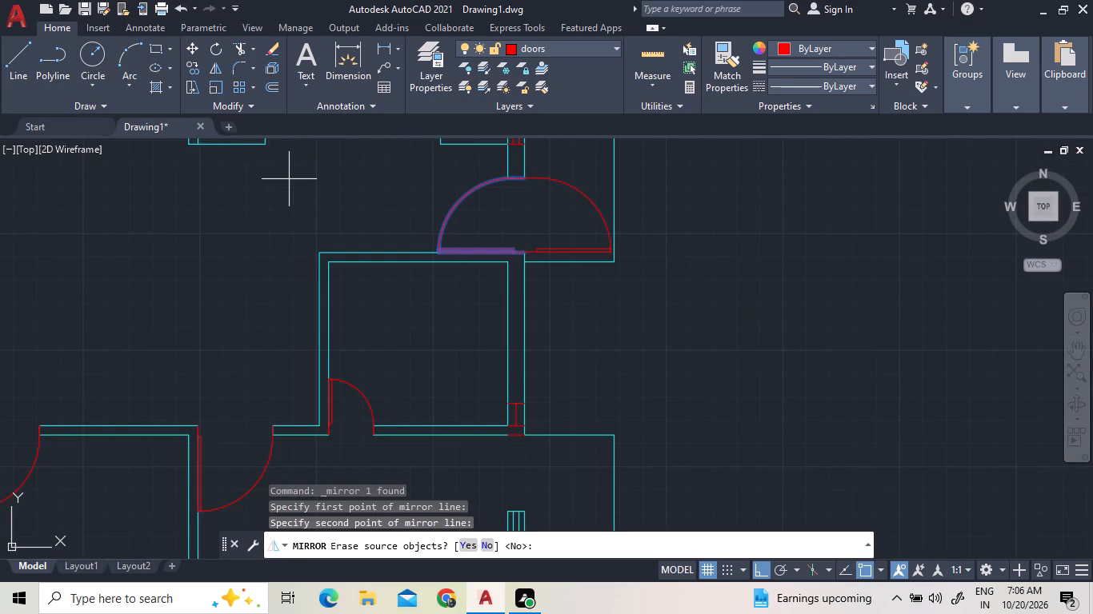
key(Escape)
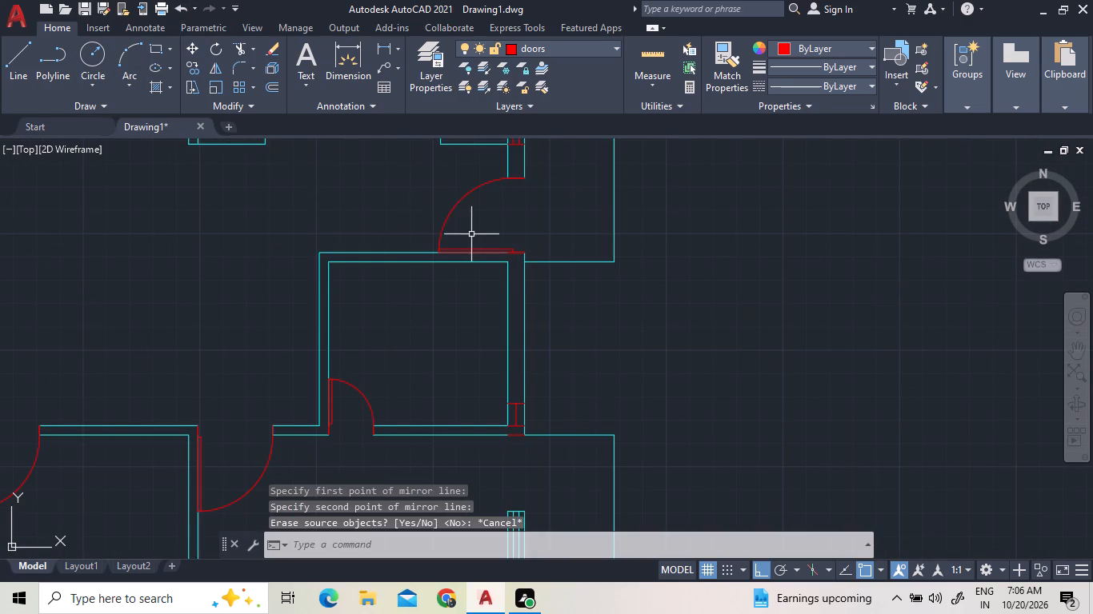
Mirror the upper east entrance door southward about the horizontal wall line just below its leaf, keeping the original.
click(480, 230)
click(398, 205)
right_click(390, 201)
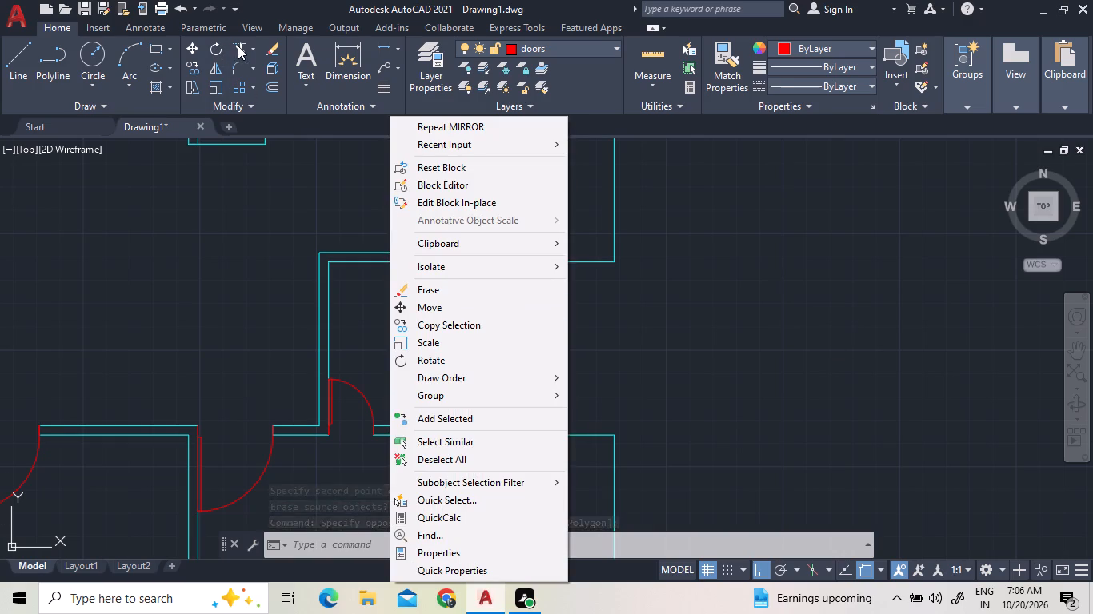
click(210, 66)
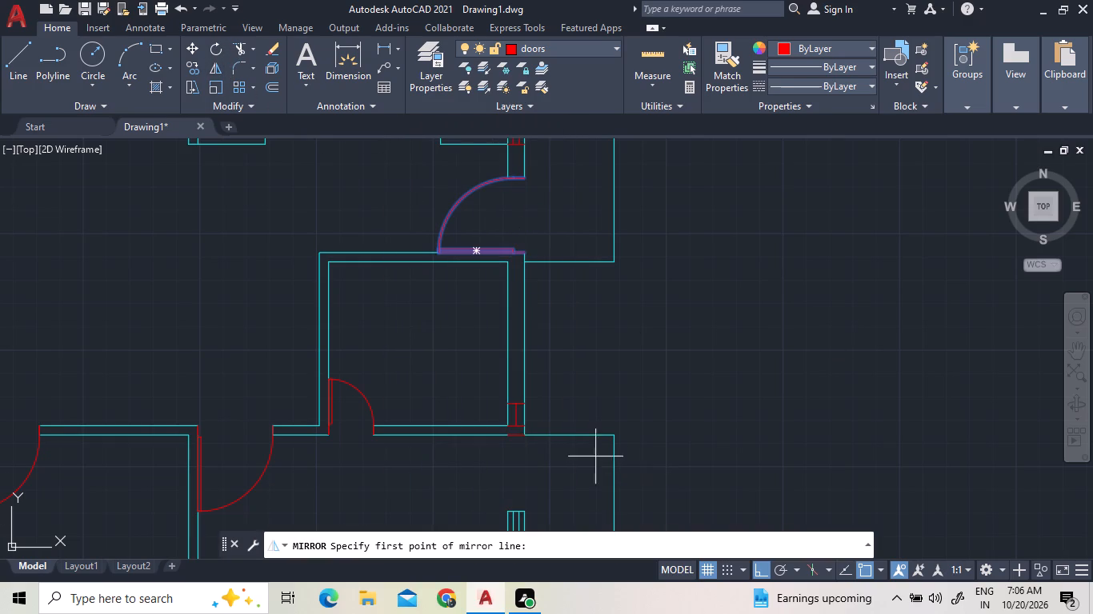
click(527, 265)
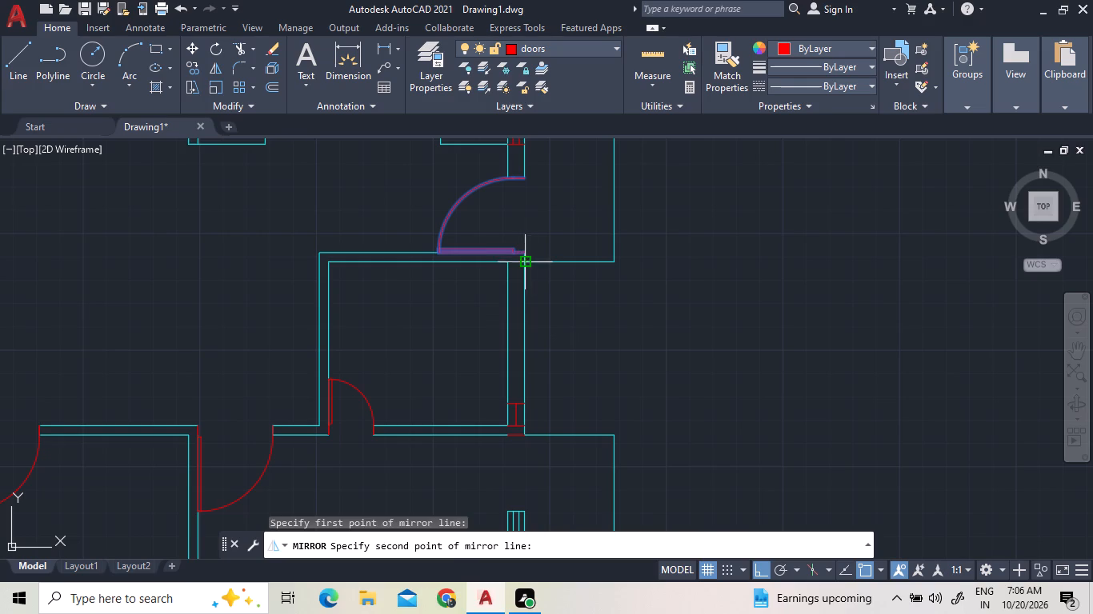
click(510, 263)
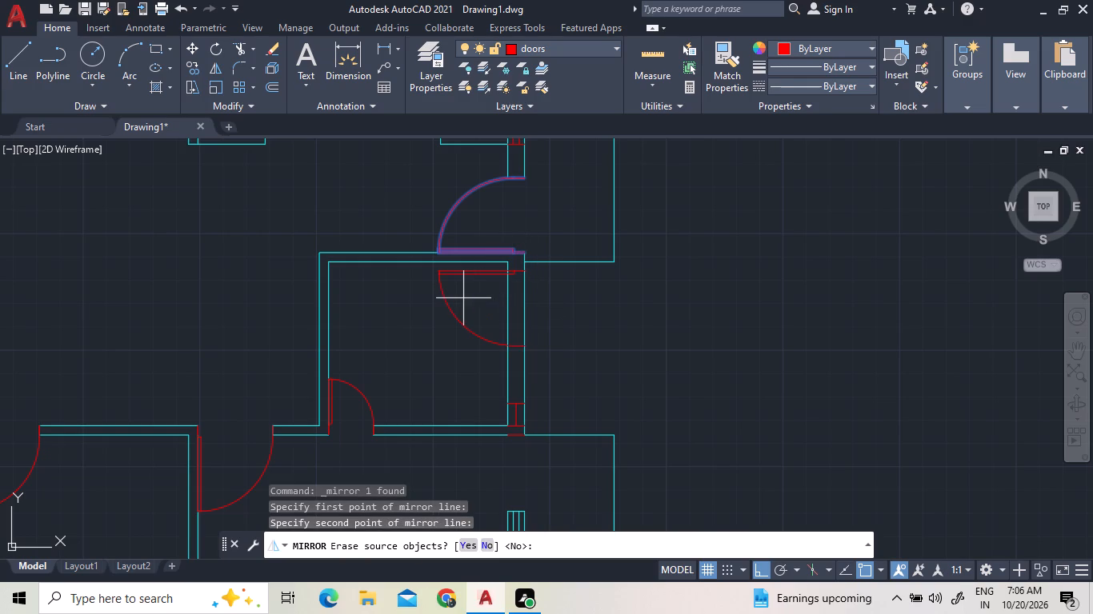
click(482, 546)
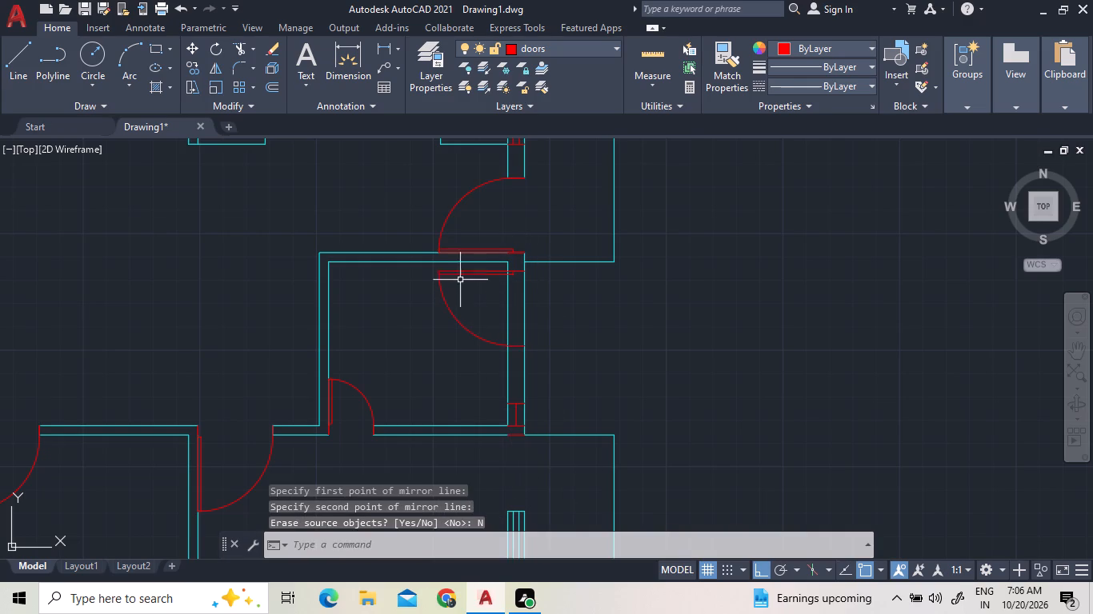
Move the mirrored door down to the southeast room's east doorway, snapping its outer leaf-side end to the doorway's upper outer wall corner.
click(458, 267)
click(410, 315)
right_click(431, 325)
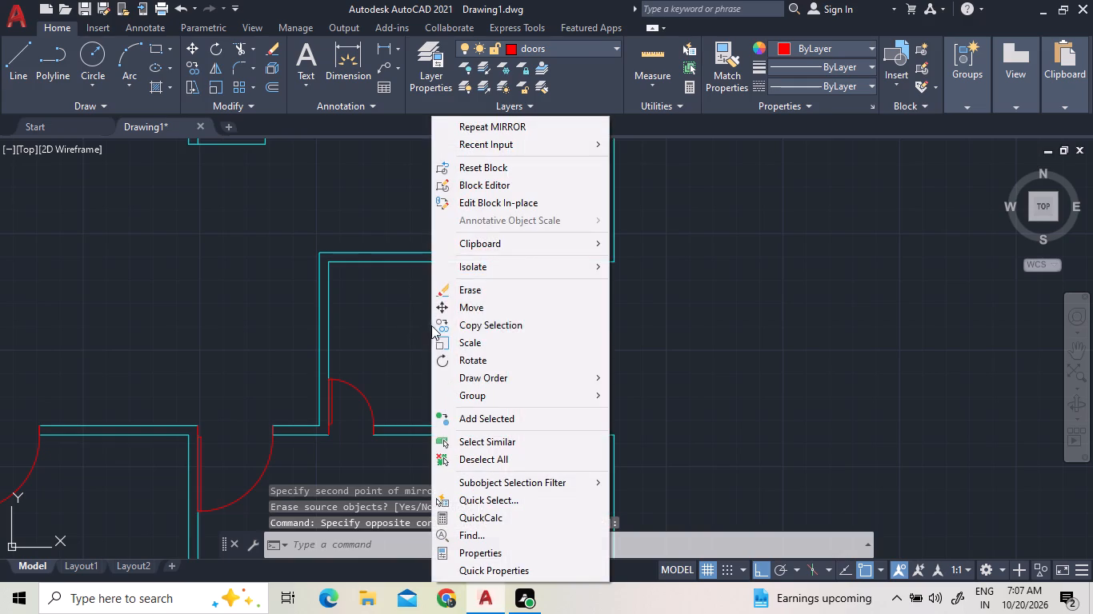
click(469, 304)
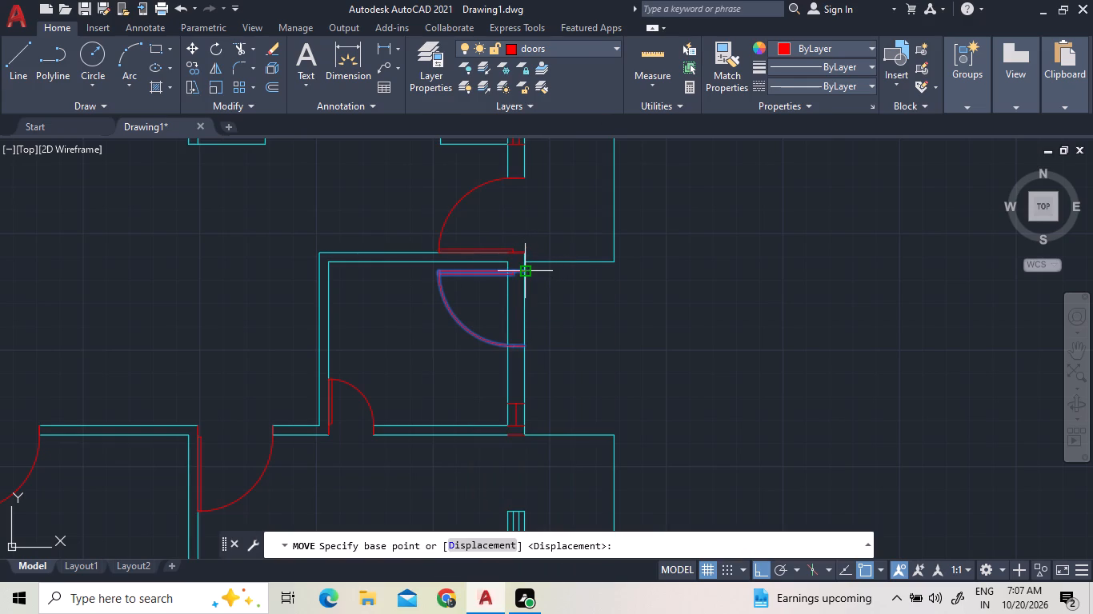
click(522, 273)
scroll(508, 449, up, 3)
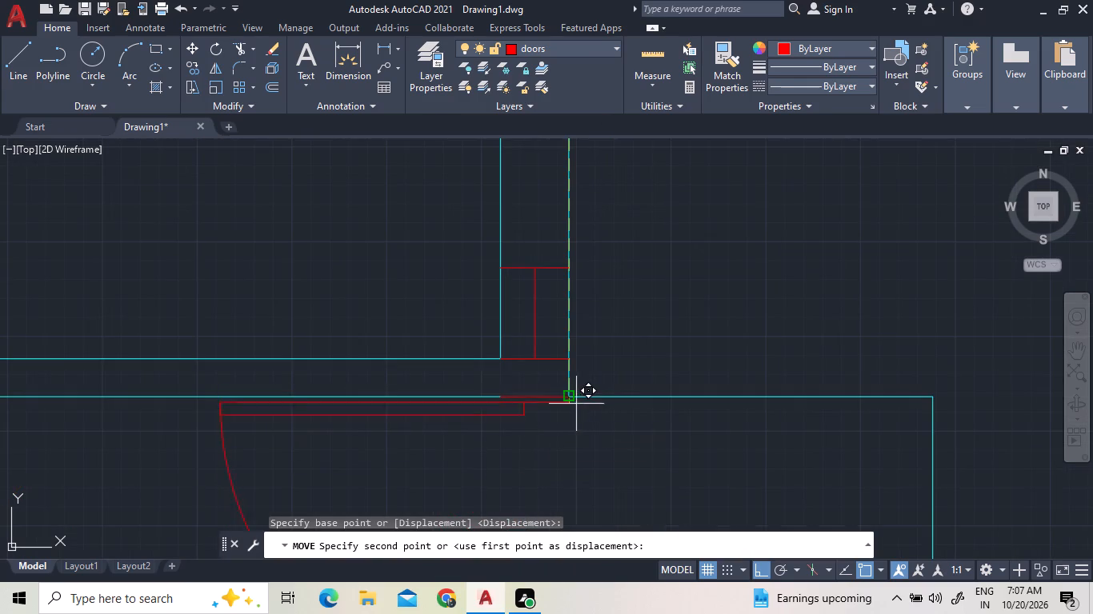
scroll(575, 405, up, 4)
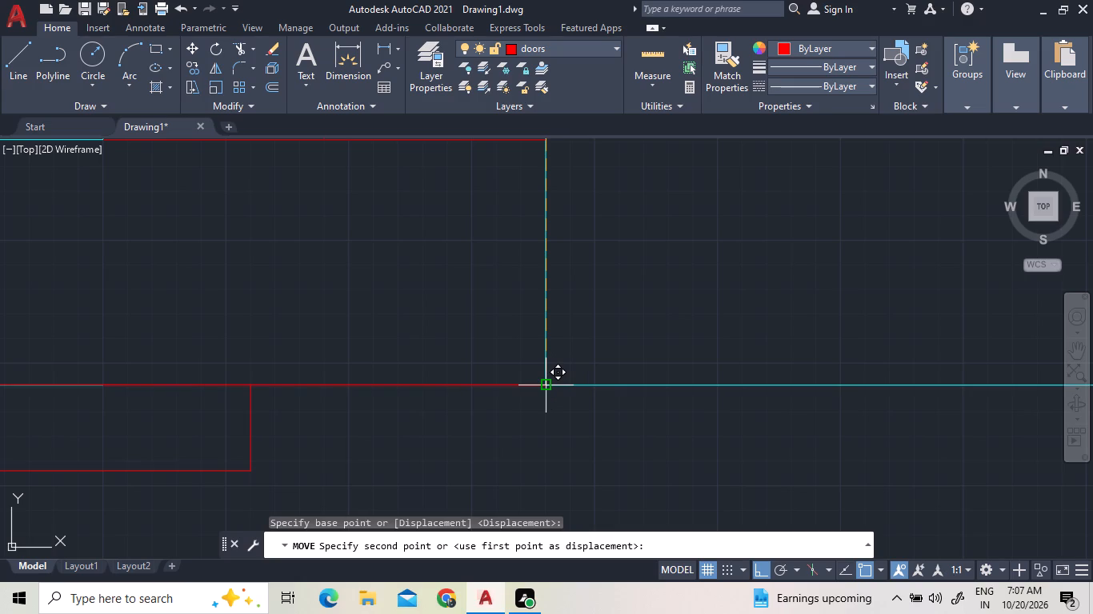
click(544, 383)
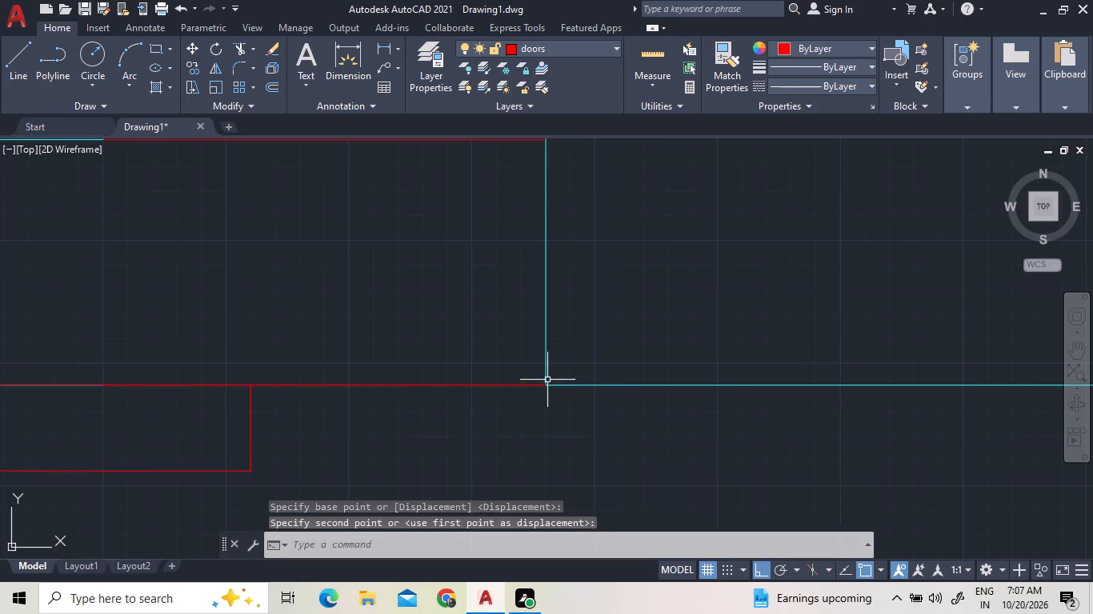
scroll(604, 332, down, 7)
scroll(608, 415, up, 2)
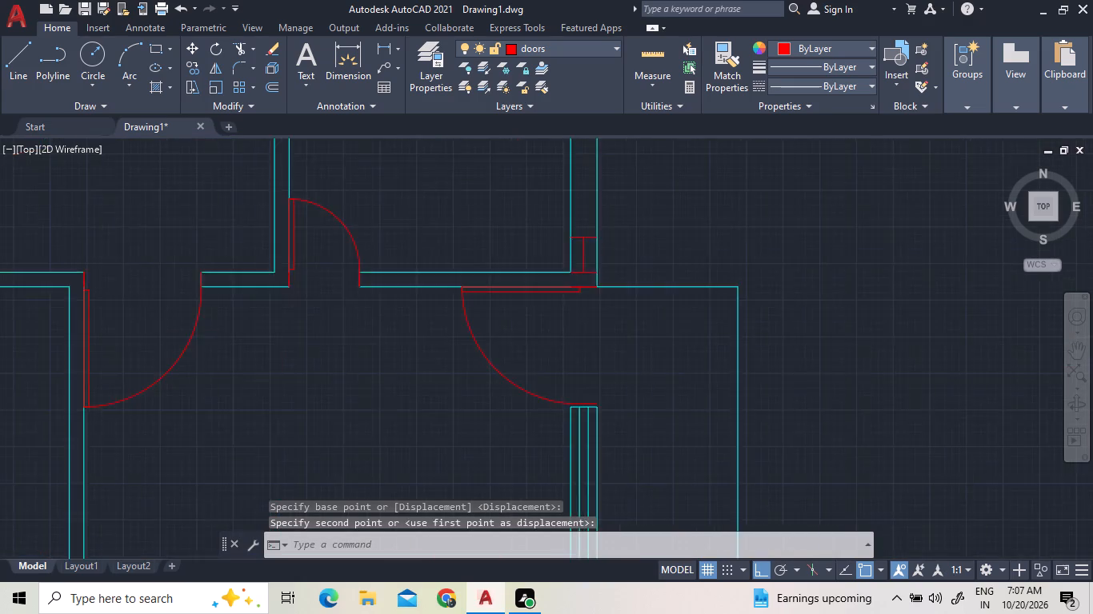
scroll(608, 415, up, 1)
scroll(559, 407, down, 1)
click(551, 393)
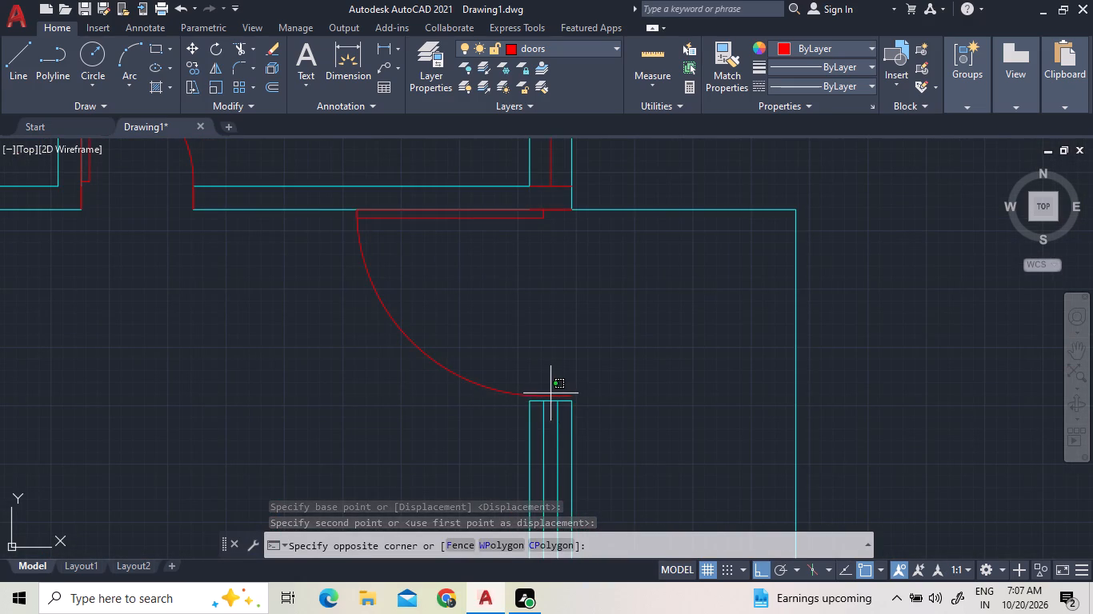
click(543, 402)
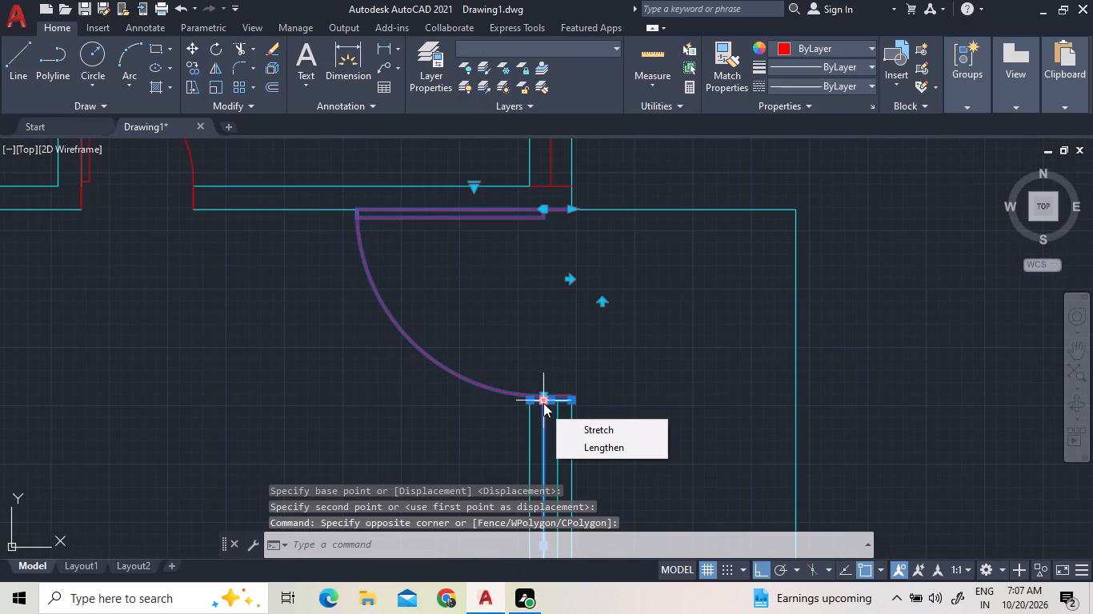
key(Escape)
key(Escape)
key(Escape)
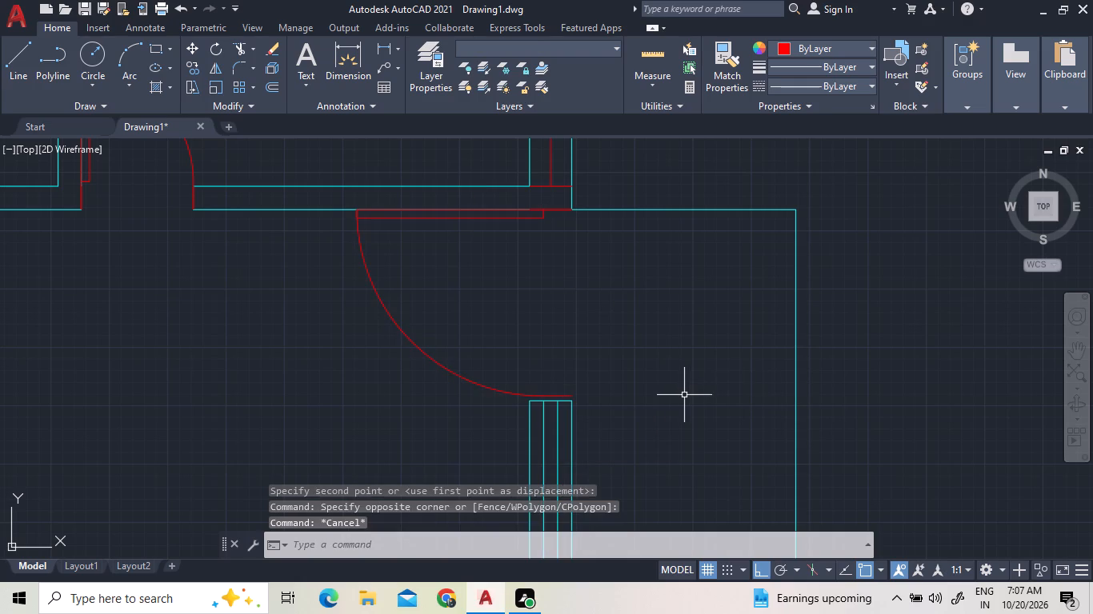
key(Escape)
Erase the short horizontal line capping the upper end of the window in the southeast room's east wall.
scroll(580, 405, up, 3)
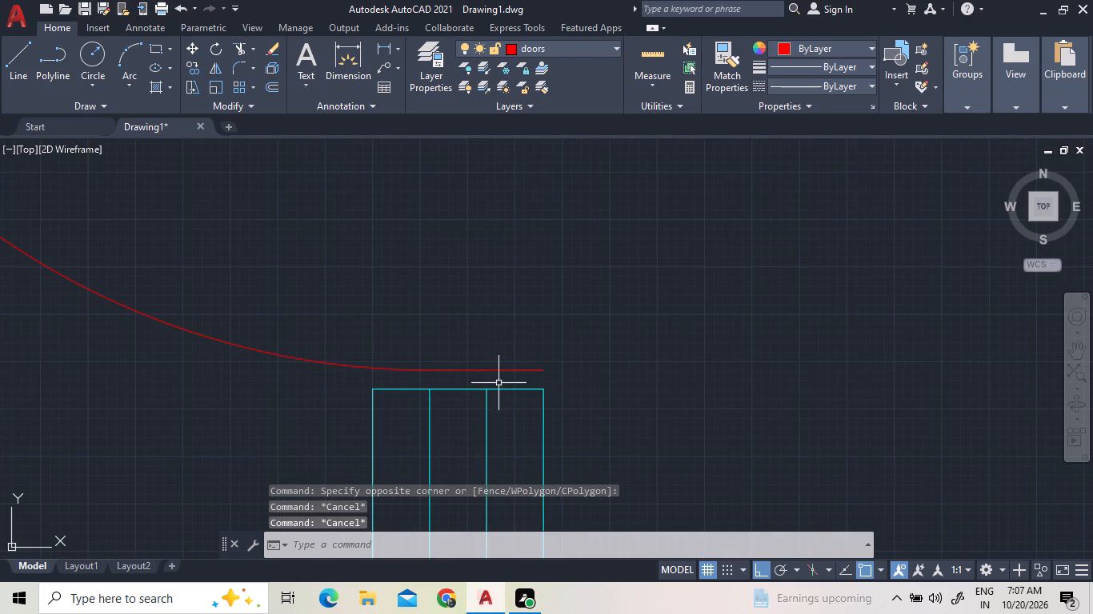
click(499, 387)
key(Delete)
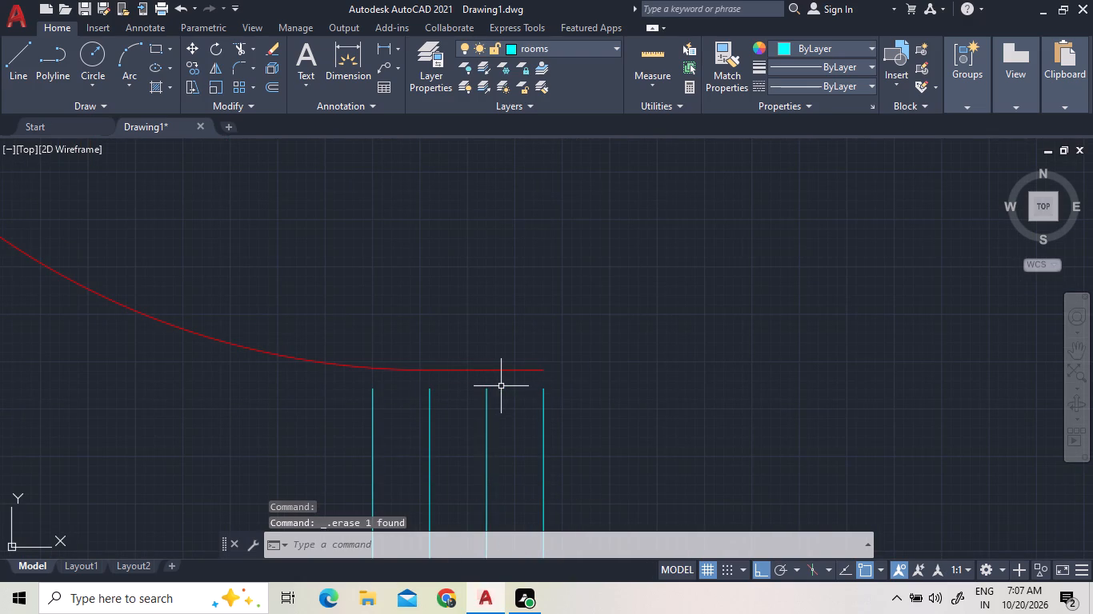
Extend the window's four vertical lines up to the lower end of the southeast room's new east door.
click(248, 54)
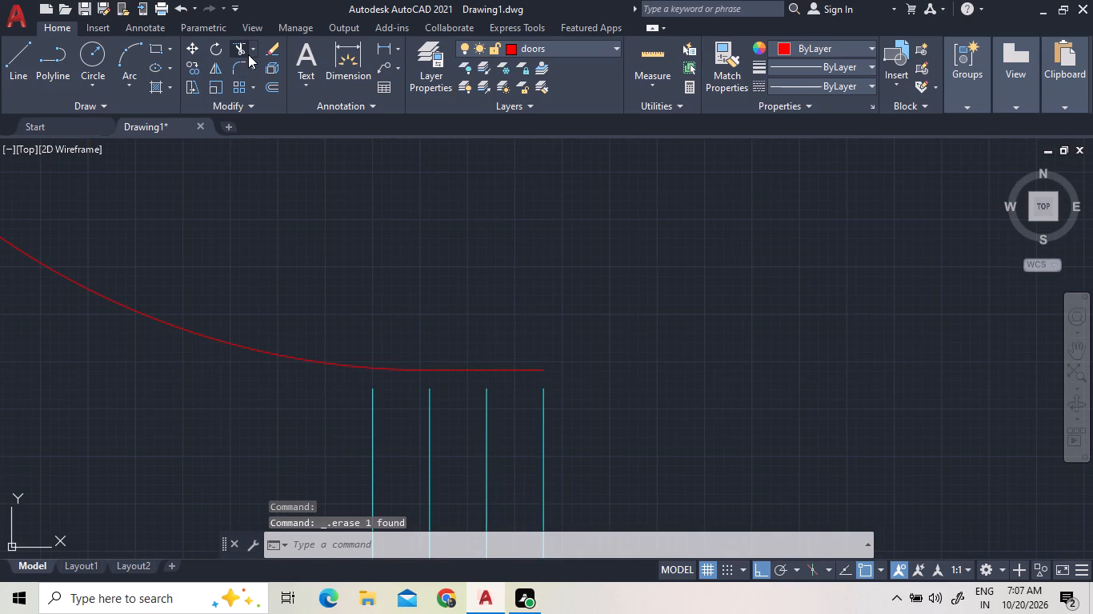
click(254, 53)
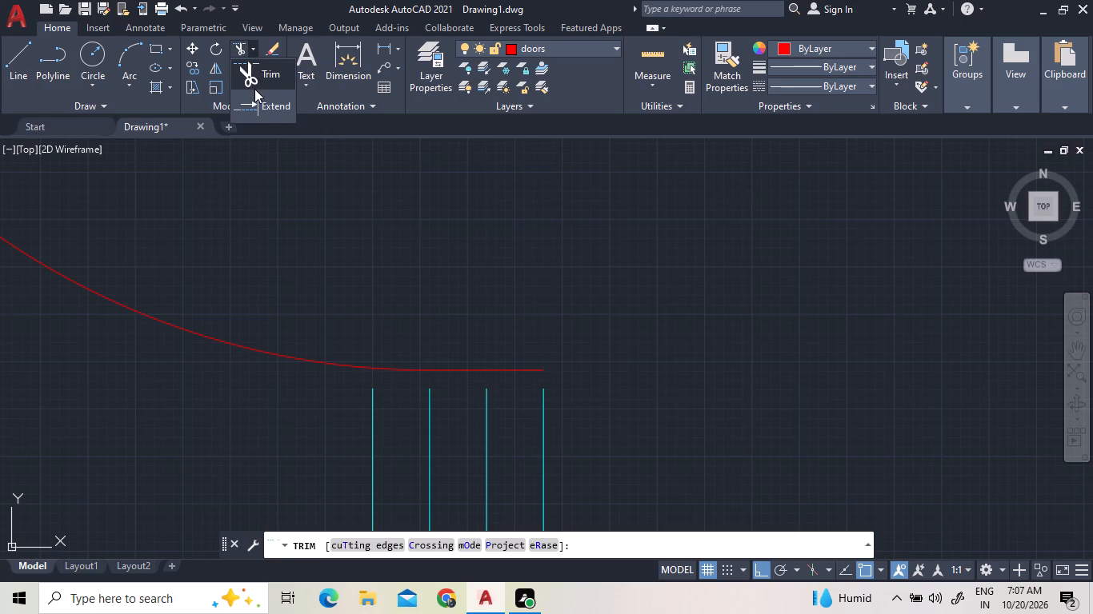
click(254, 104)
drag(641, 447, 627, 448)
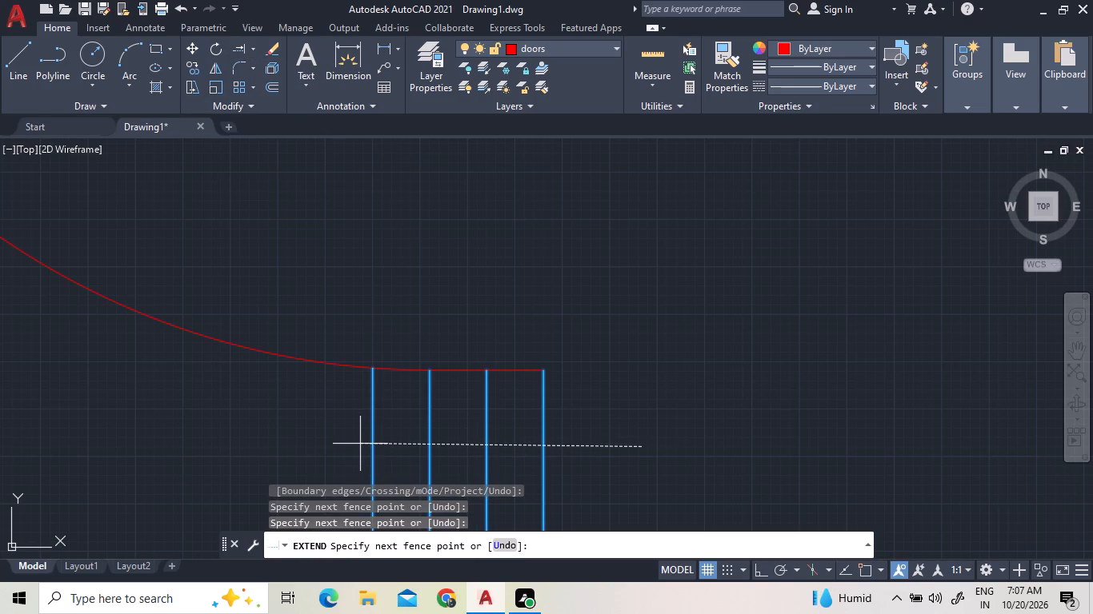
click(360, 444)
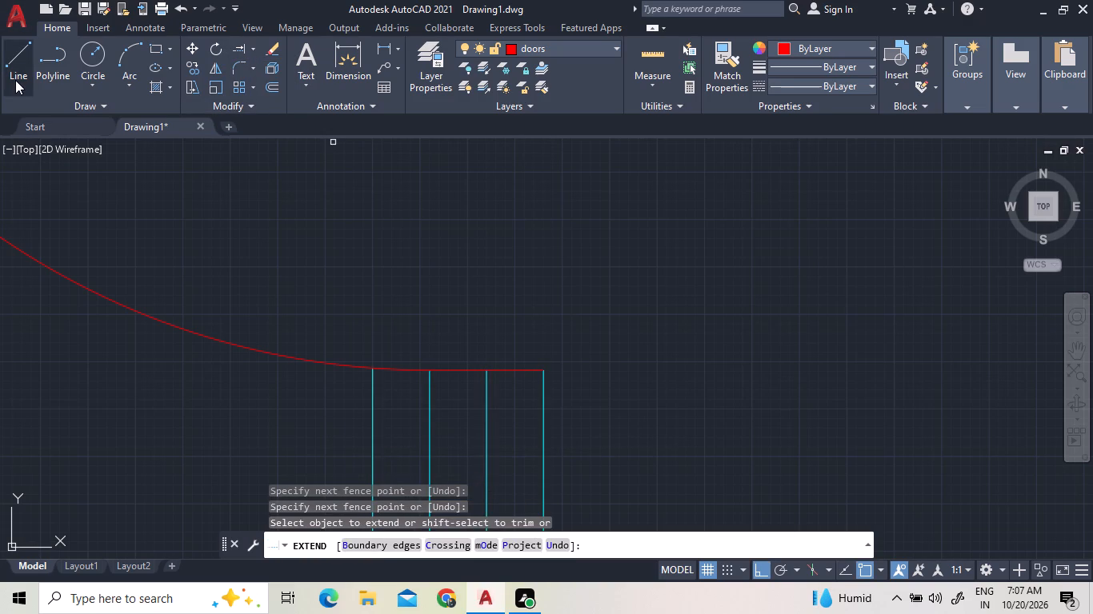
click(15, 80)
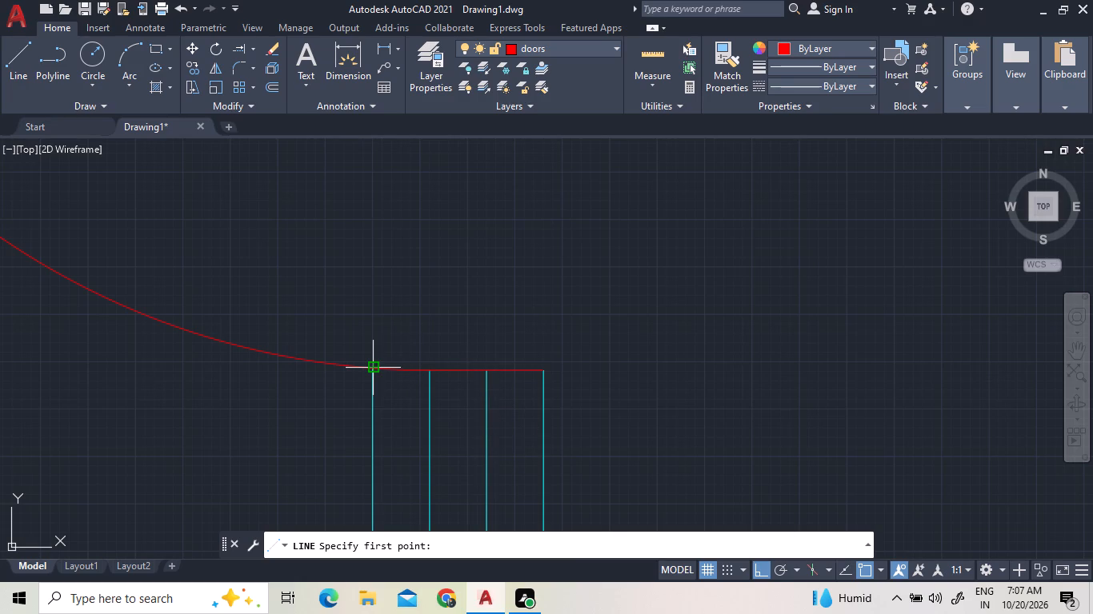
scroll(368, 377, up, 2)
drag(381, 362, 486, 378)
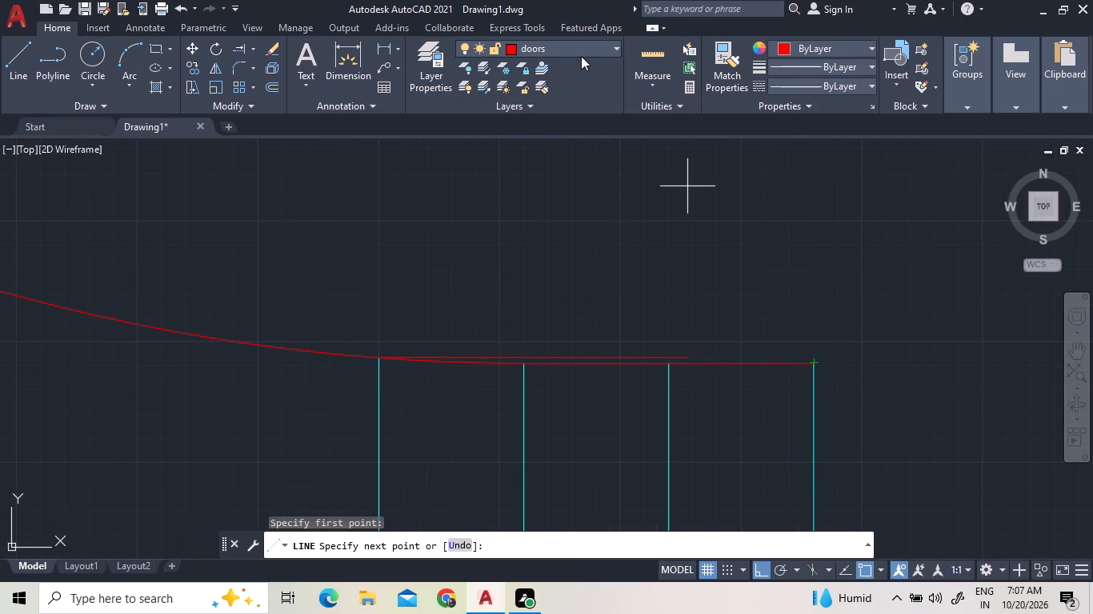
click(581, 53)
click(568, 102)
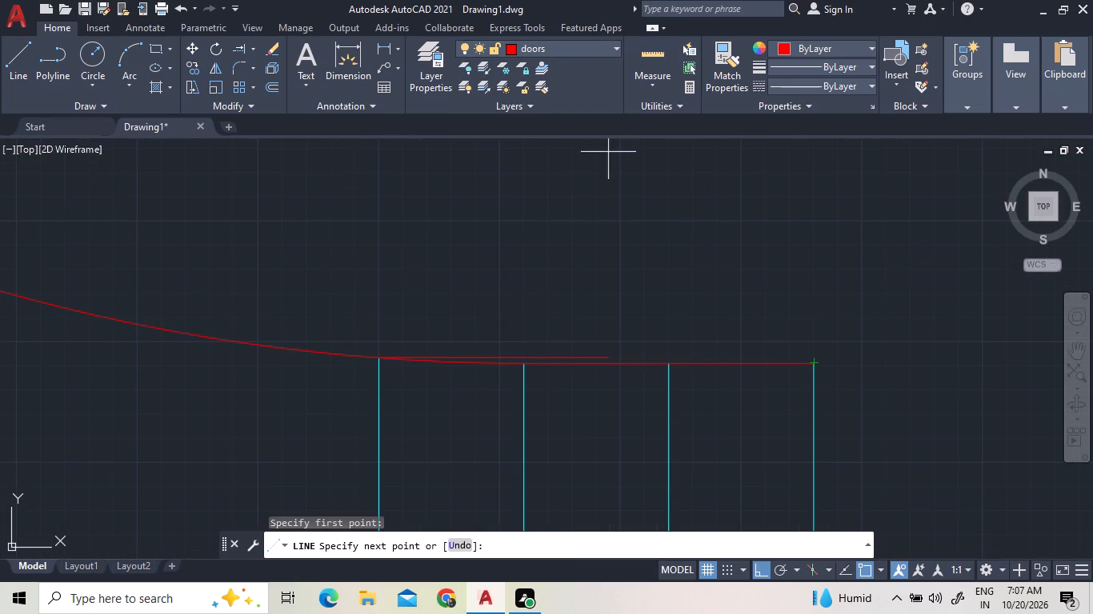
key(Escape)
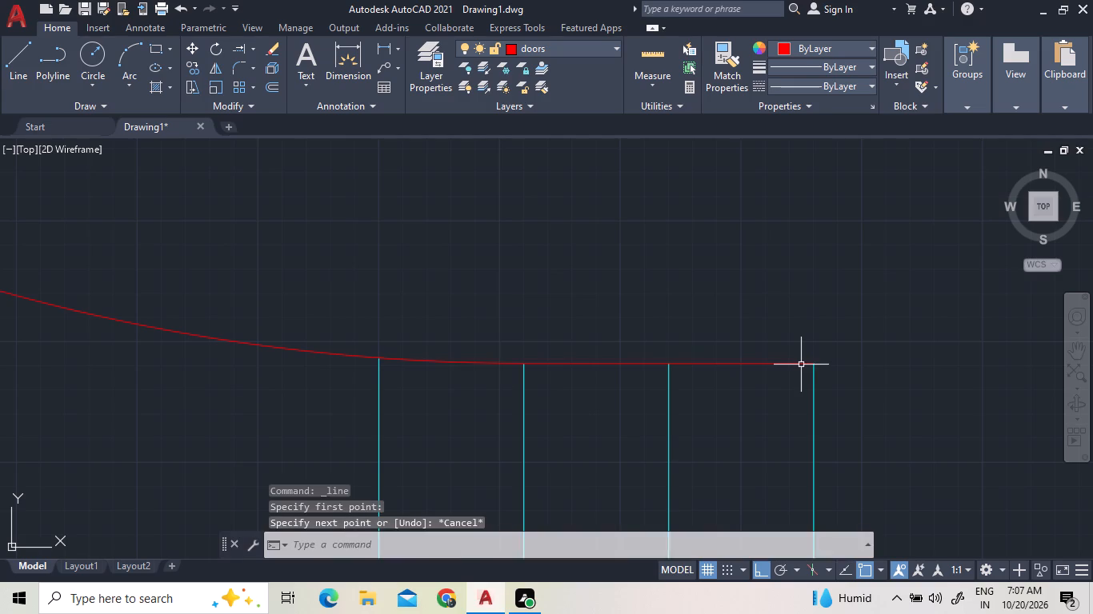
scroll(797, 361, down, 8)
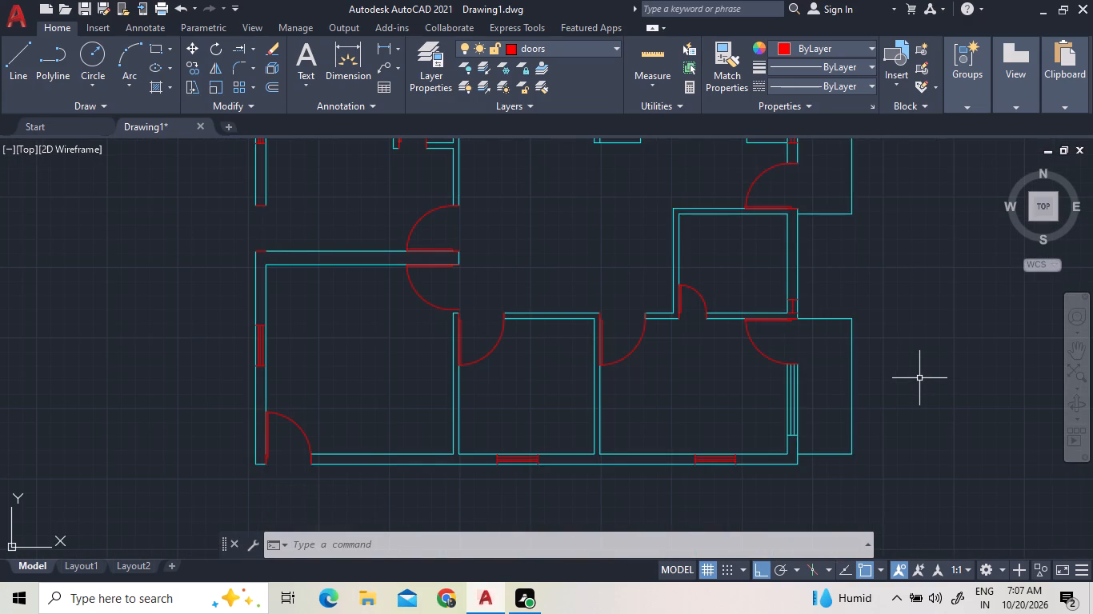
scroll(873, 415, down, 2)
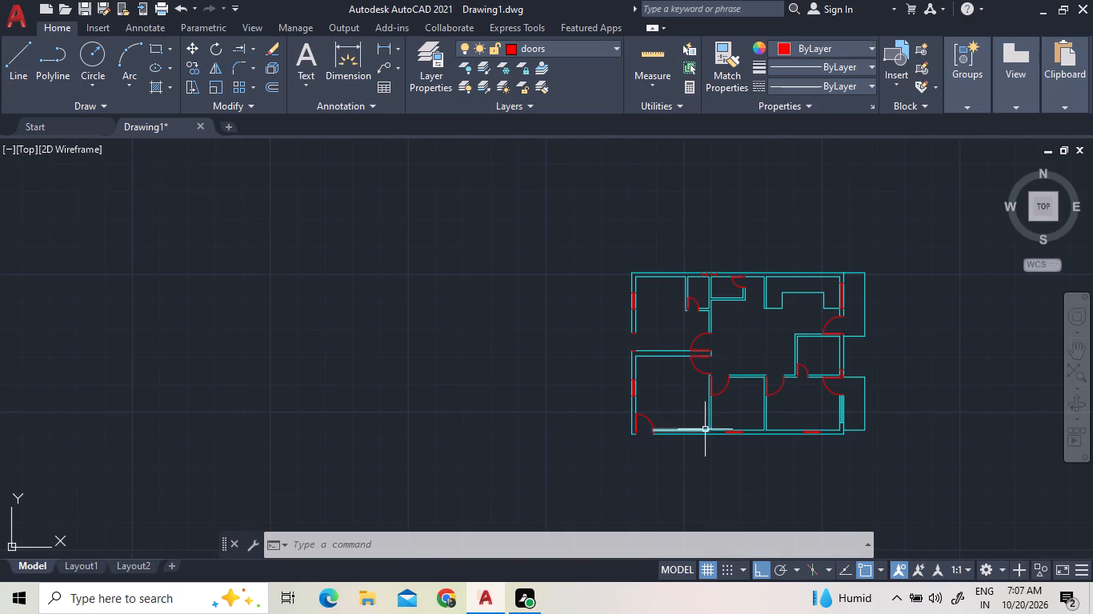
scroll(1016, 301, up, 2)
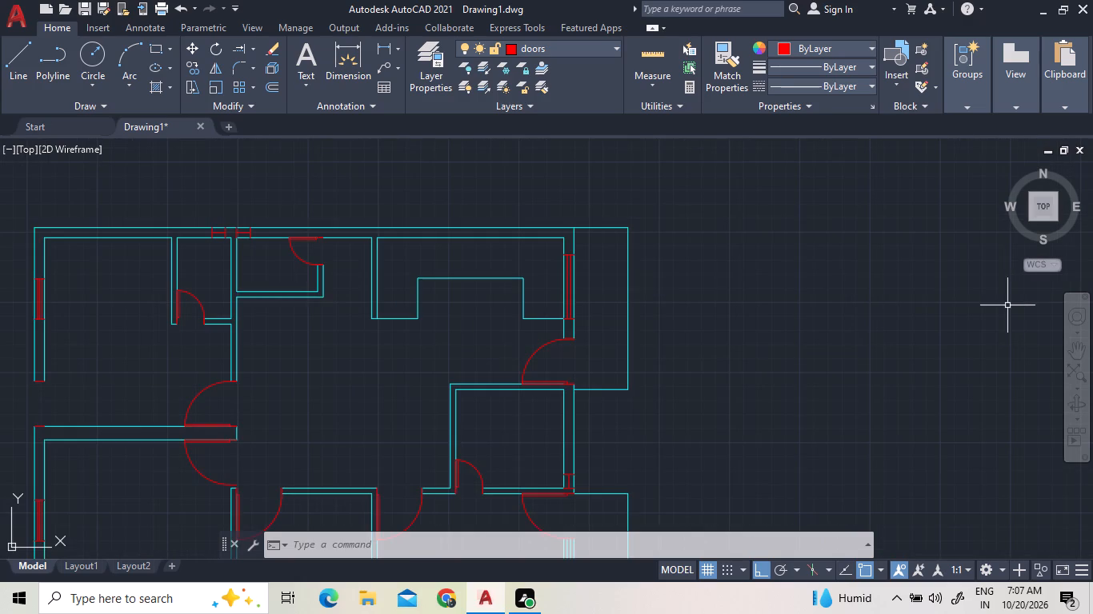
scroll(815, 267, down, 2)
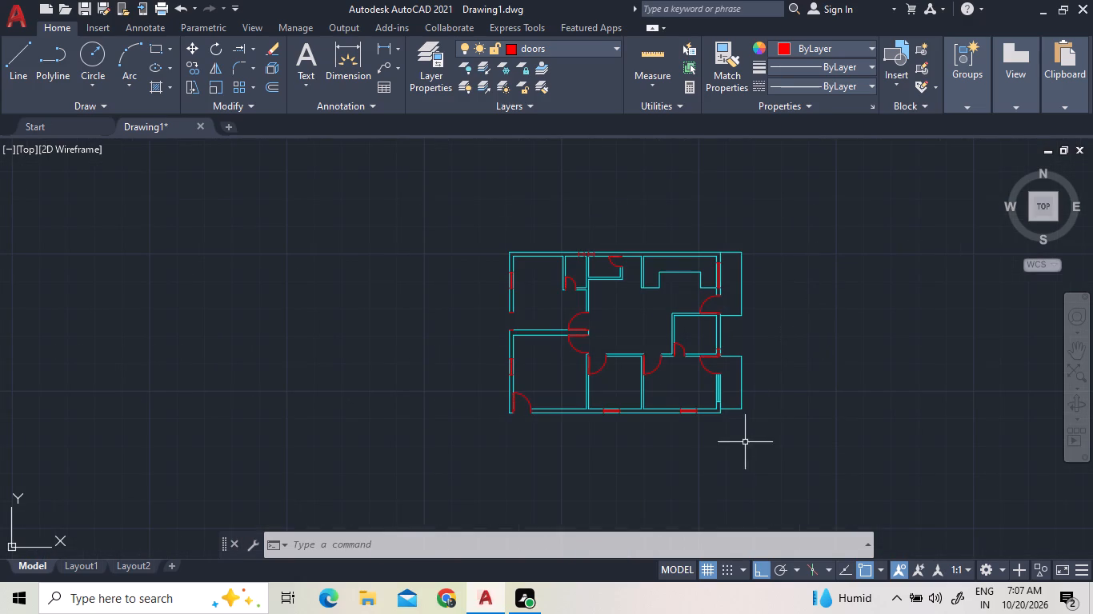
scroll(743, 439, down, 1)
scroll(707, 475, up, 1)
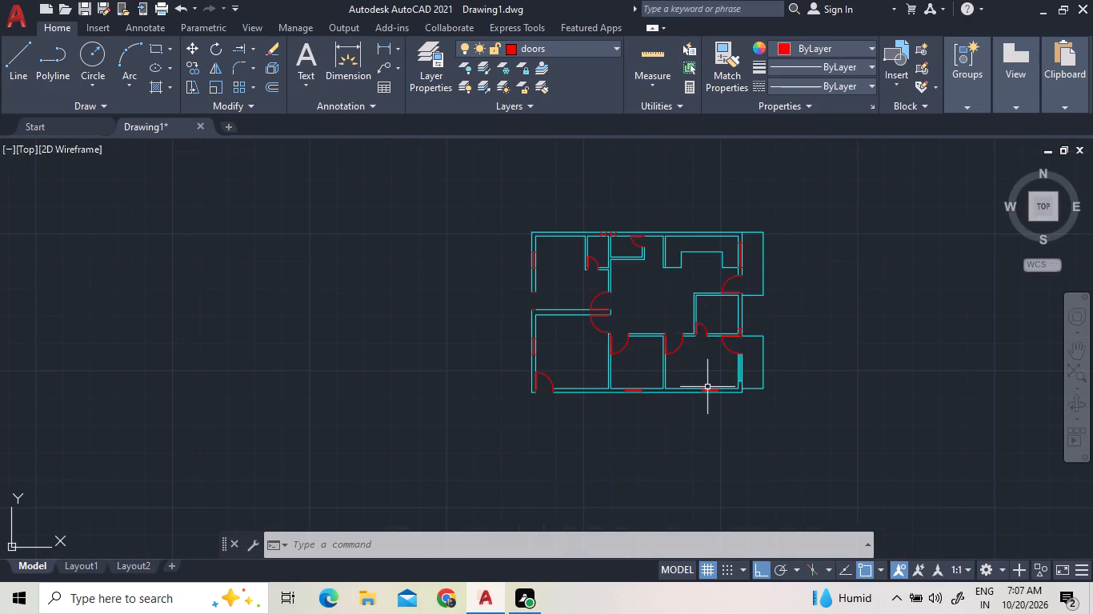
On the rooms layer, draw a rectangle from the small east room's northwest inner corner, about half its width and a third of its depth.
scroll(755, 308, up, 2)
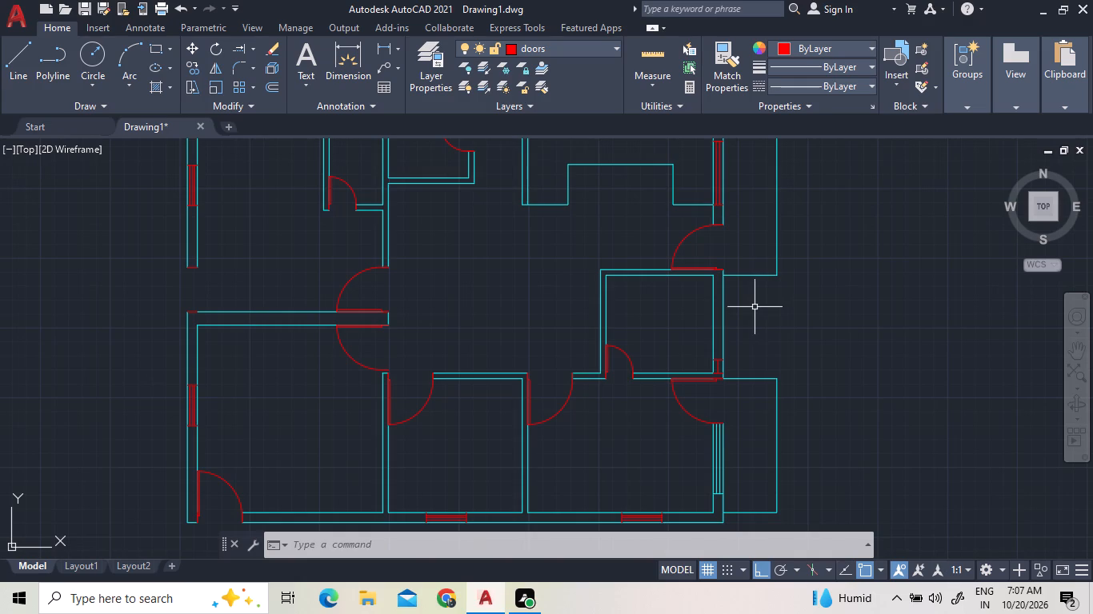
click(158, 50)
scroll(711, 301, up, 2)
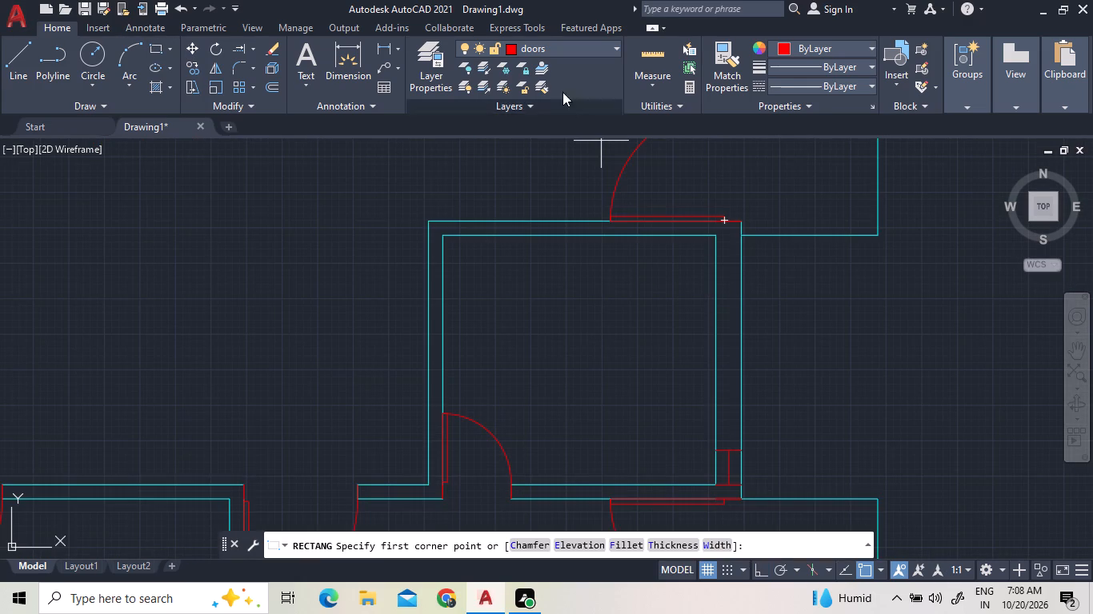
click(525, 51)
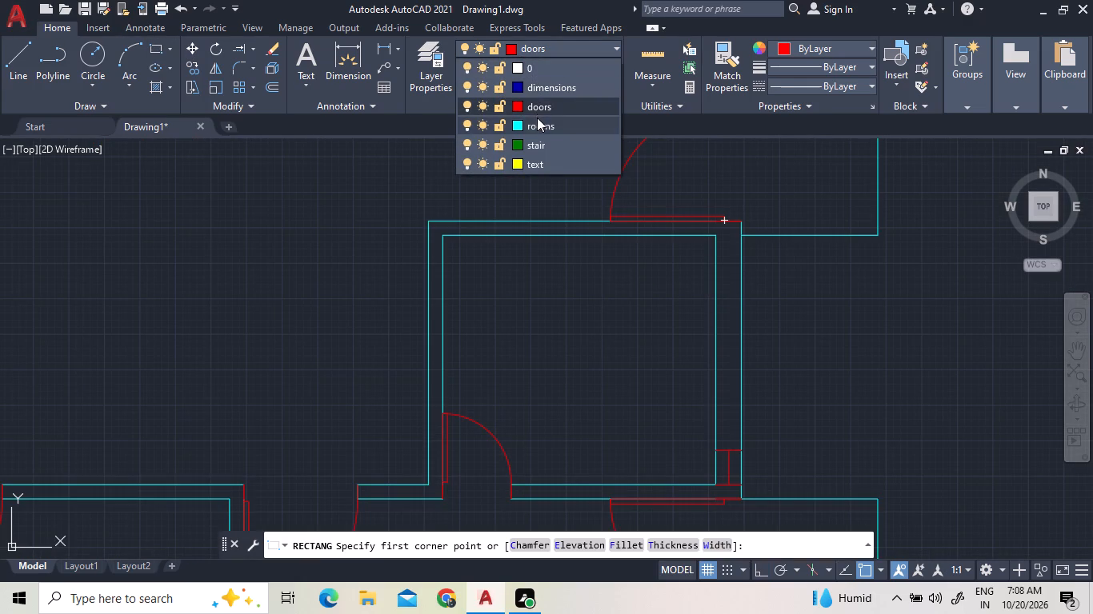
click(537, 118)
click(159, 48)
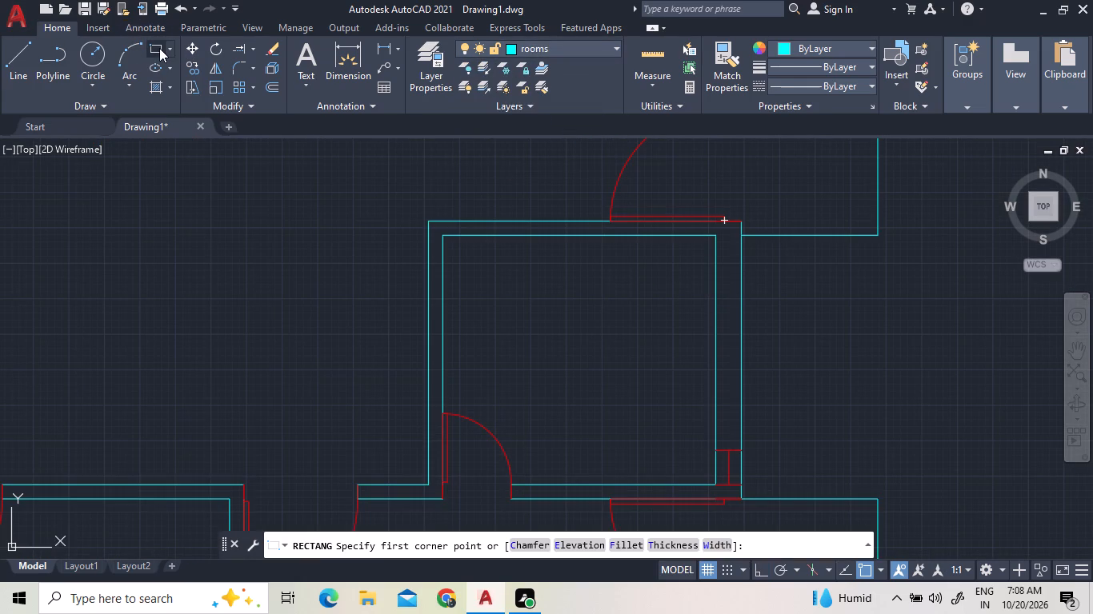
click(446, 235)
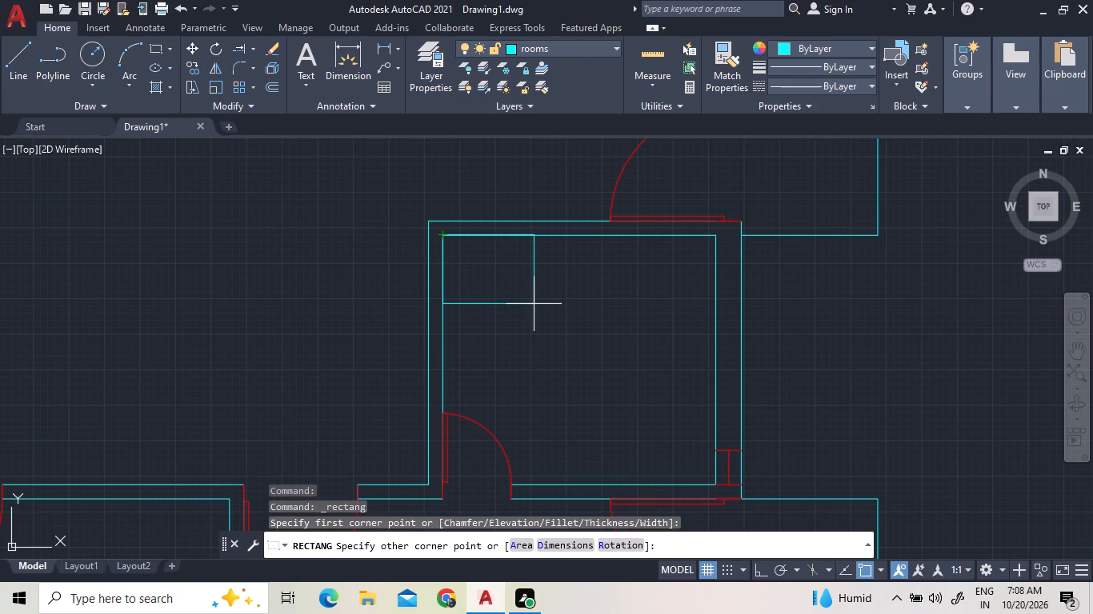
click(576, 323)
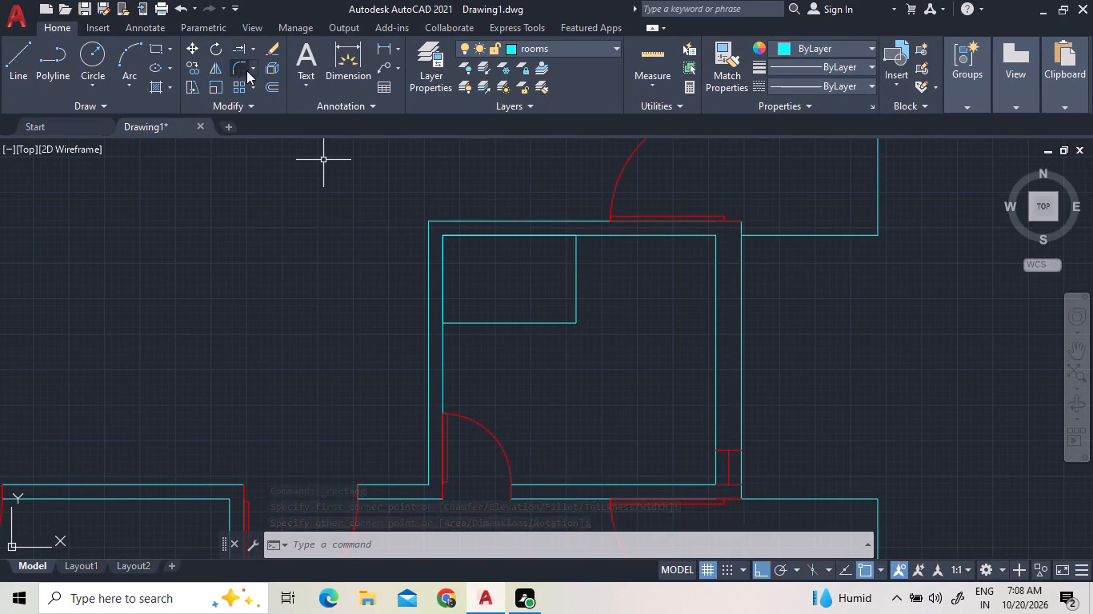
Explode the new rectangle in the small east room into separate lines.
drag(618, 372, 583, 329)
click(542, 278)
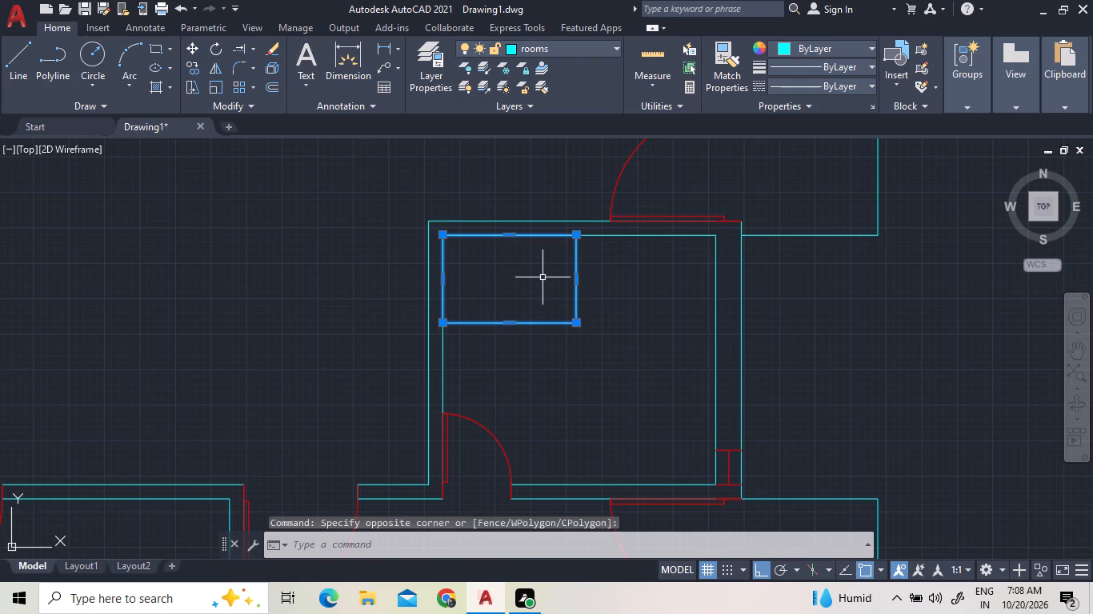
text(x)
key(space)
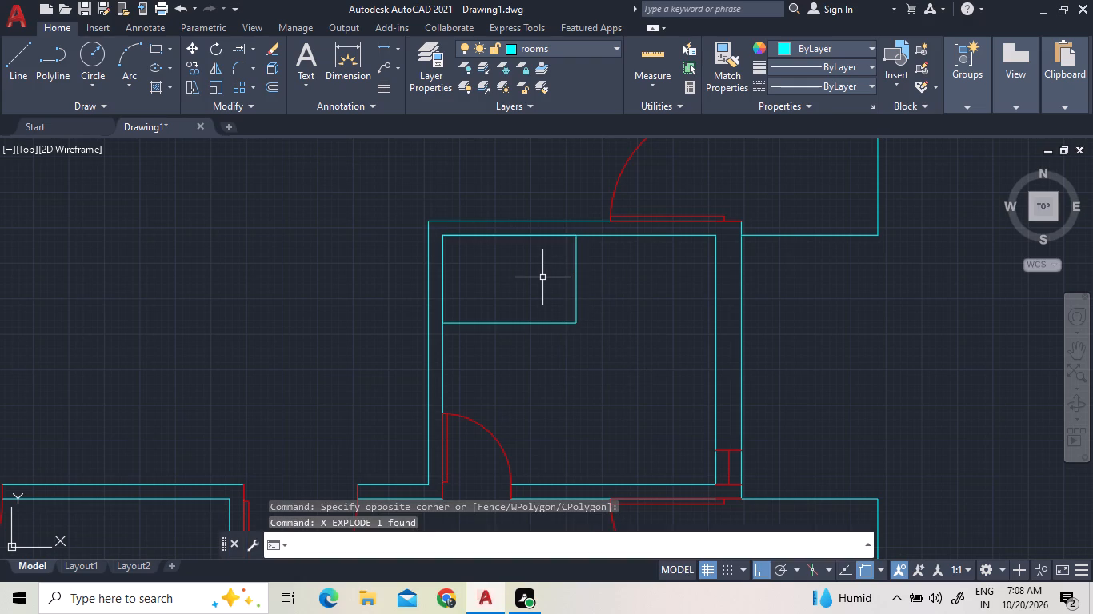
Offset the exploded rectangle's east side eastward and its south side southward, each by 5".
click(269, 84)
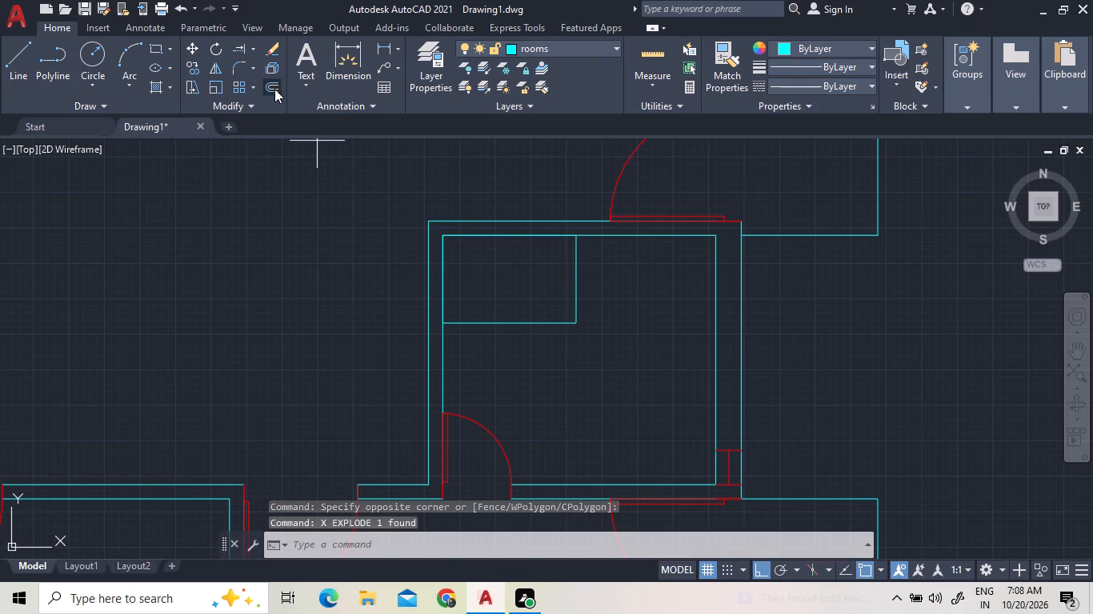
text(5")
key(Return)
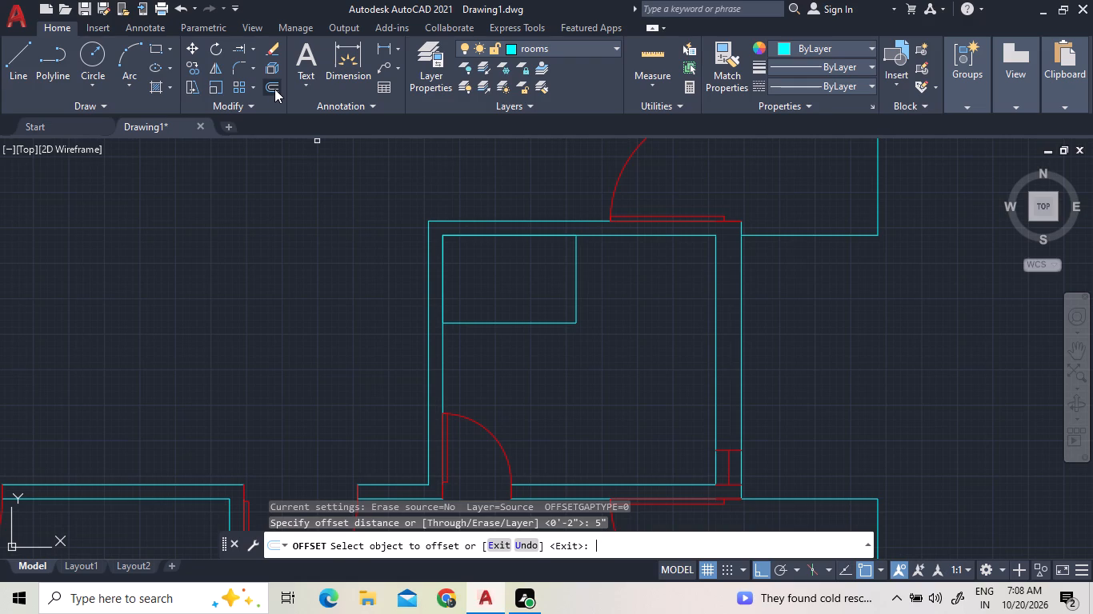
click(578, 266)
click(587, 268)
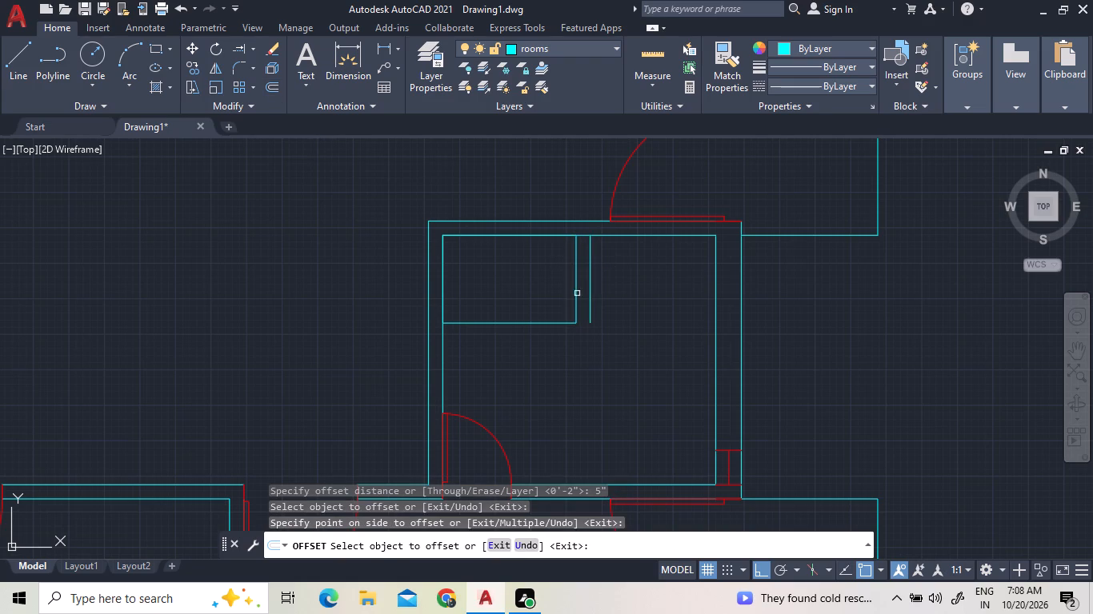
click(560, 323)
click(560, 349)
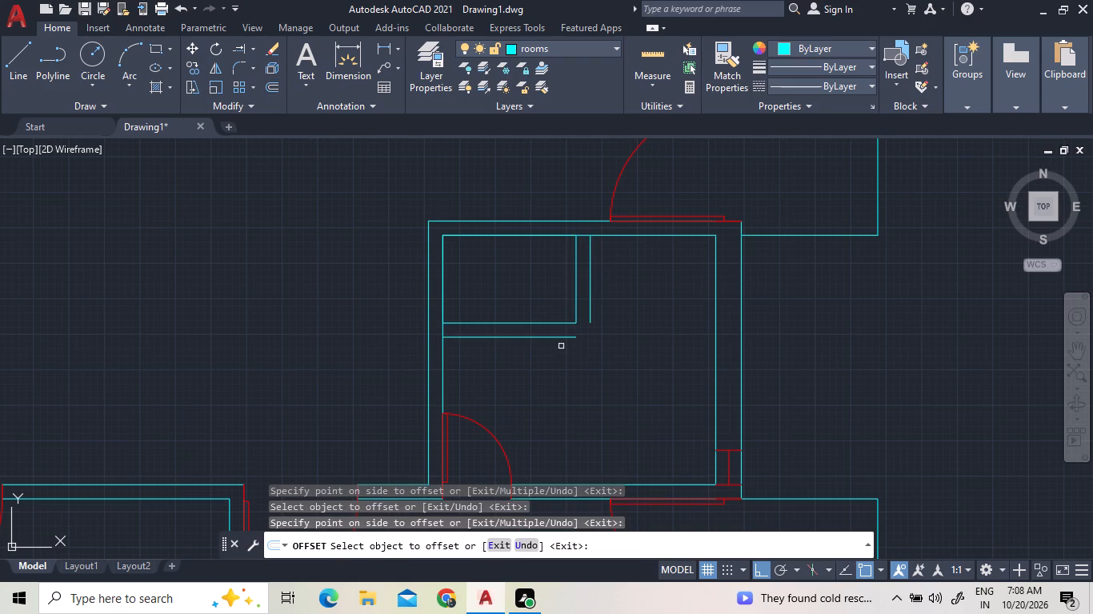
key(Escape)
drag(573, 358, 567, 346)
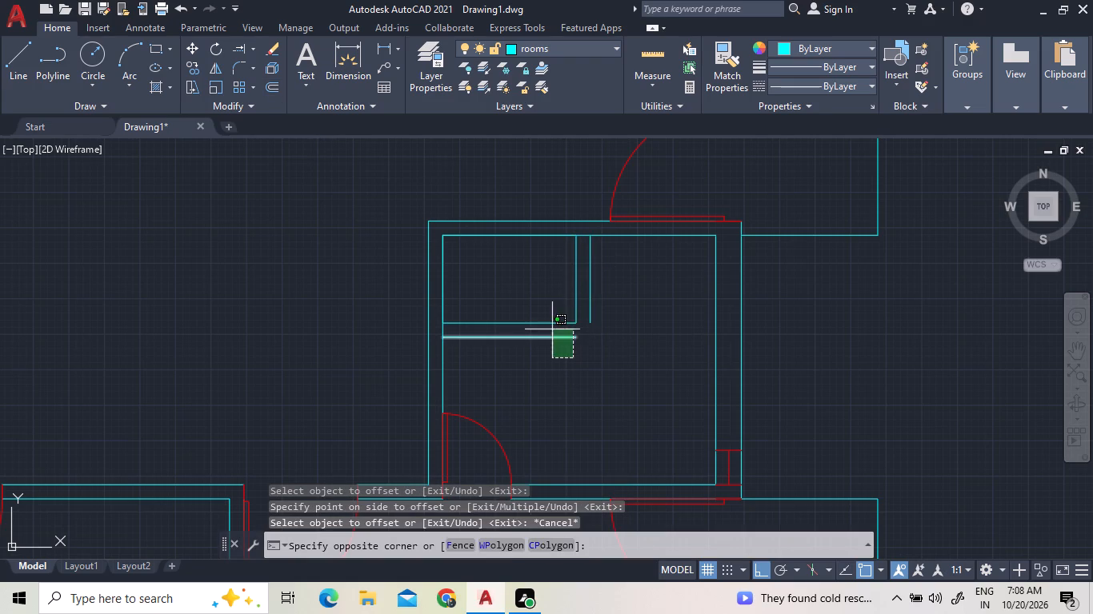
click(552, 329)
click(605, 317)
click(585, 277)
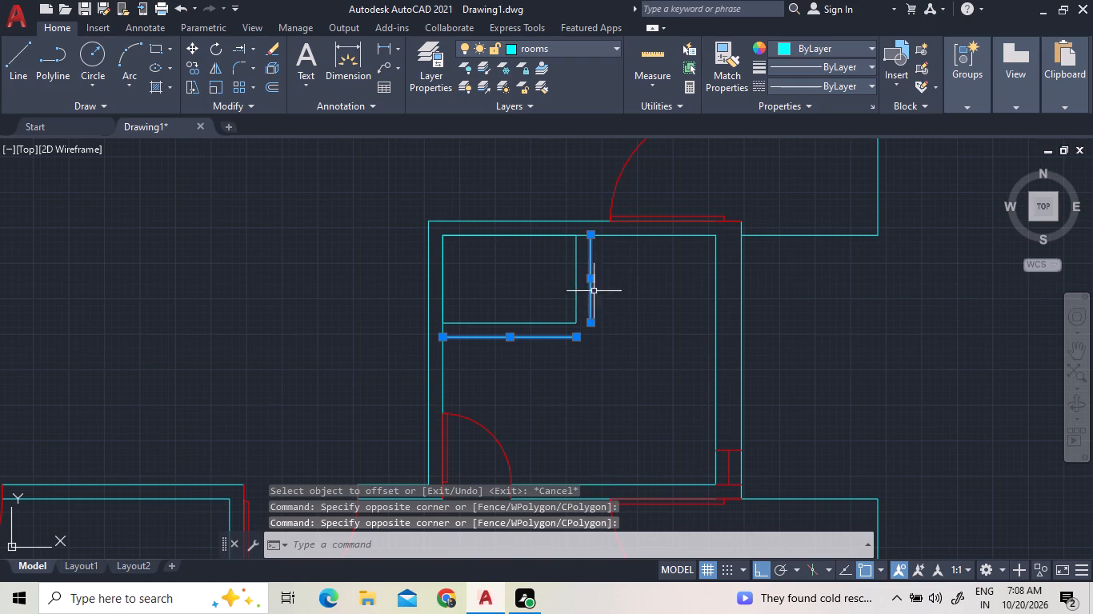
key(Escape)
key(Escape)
Fillet the two offset lines so they meet in a sharp corner.
text(f)
key(space)
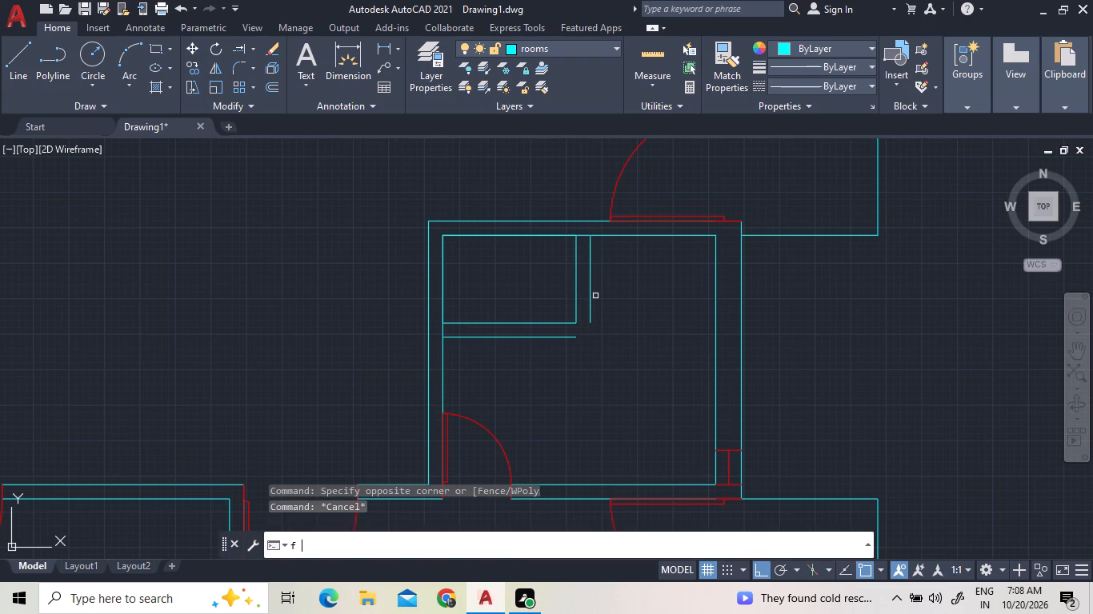
click(591, 295)
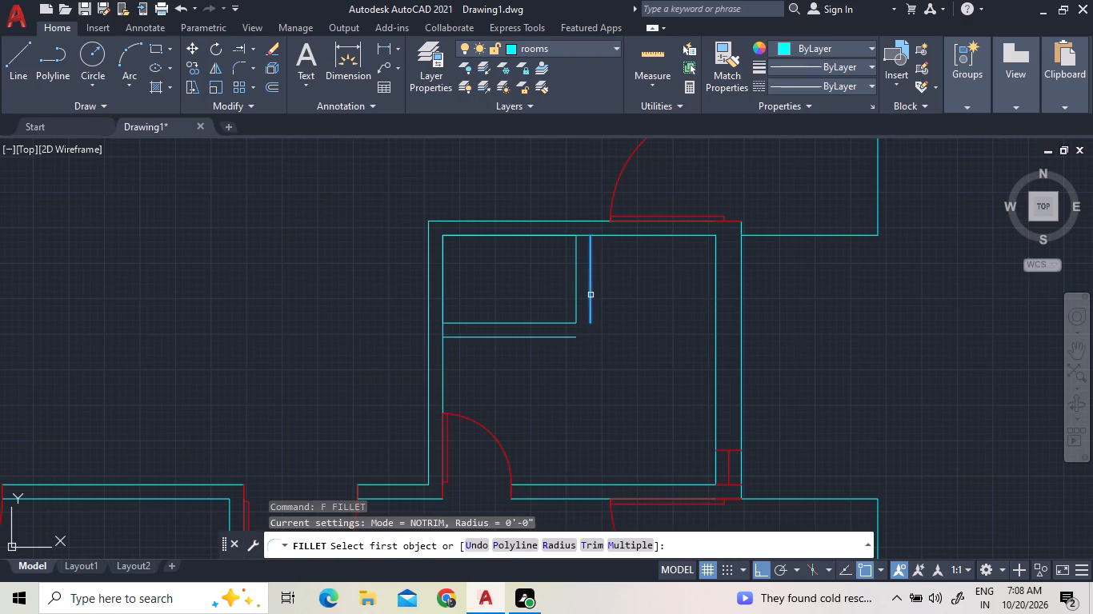
shift+click(567, 337)
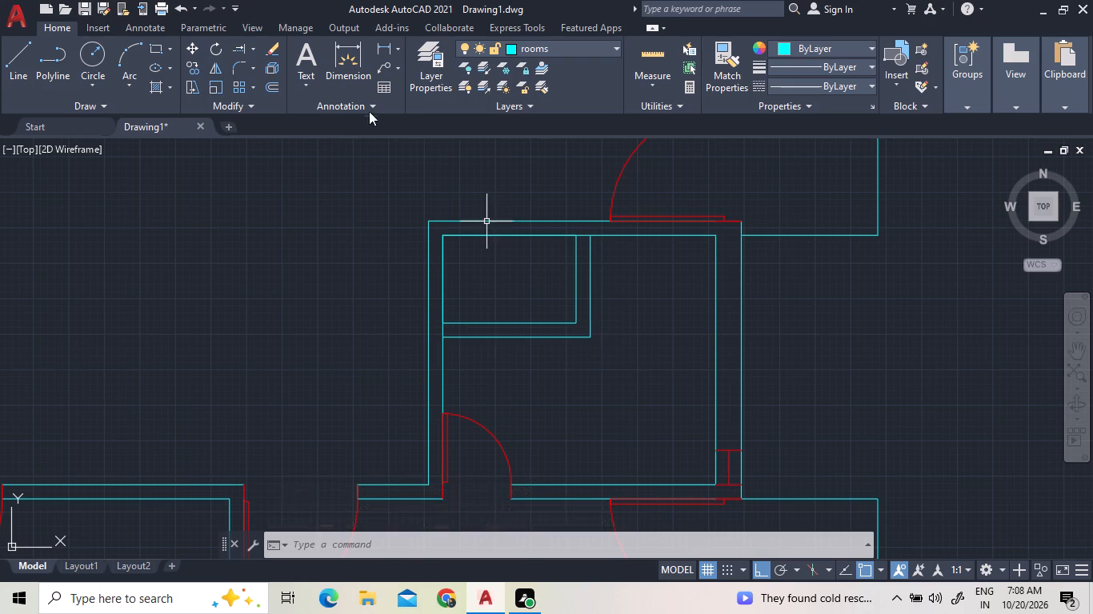
Extend the rectangle's original east side down to the lower offset line.
click(241, 47)
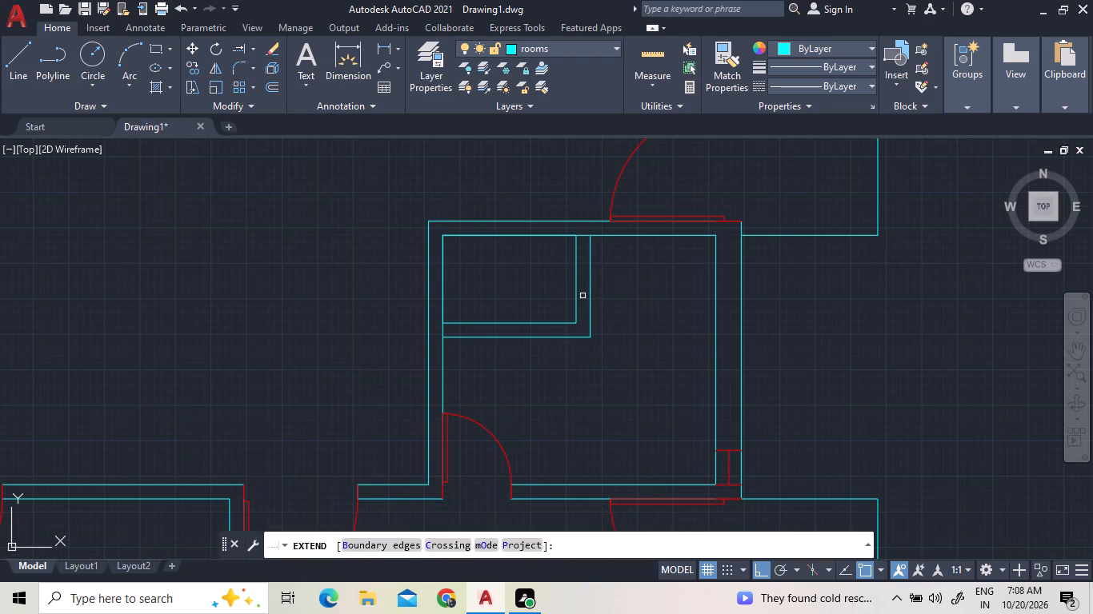
click(579, 299)
right_click(651, 341)
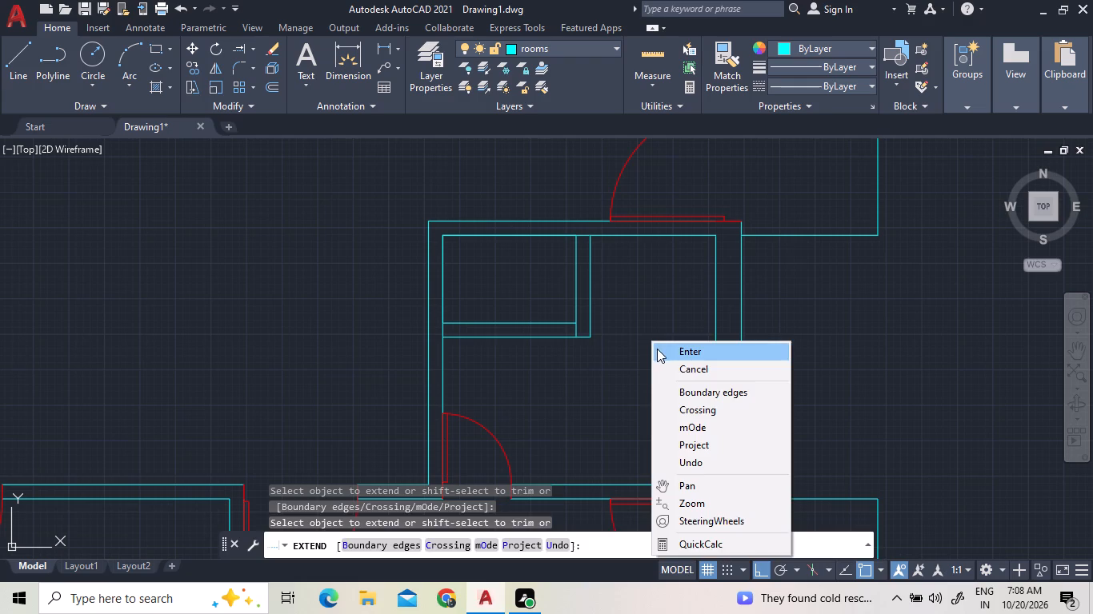
click(658, 349)
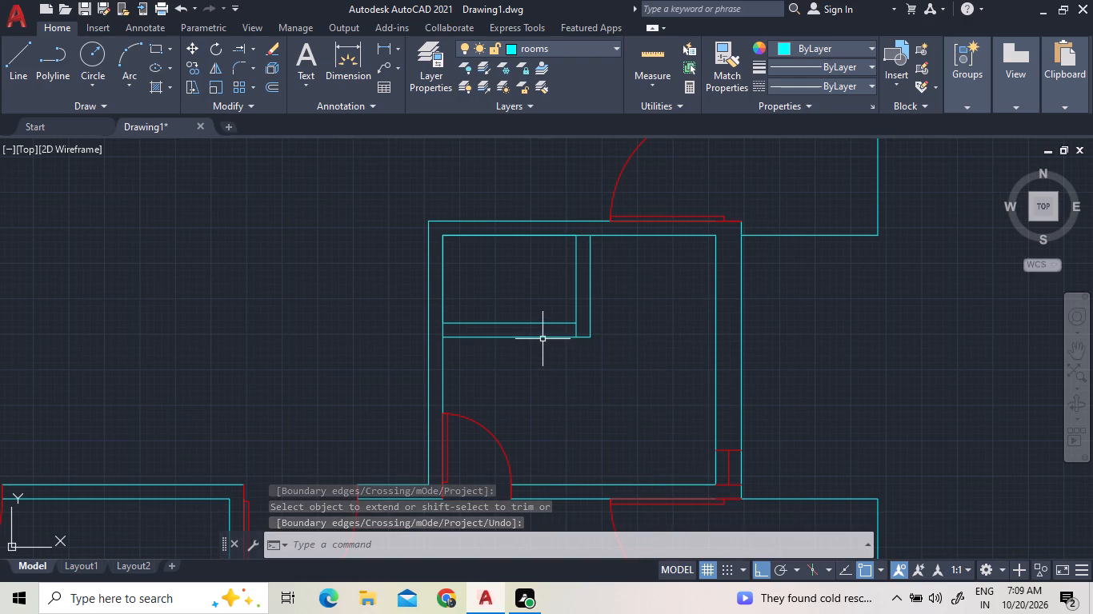
Trim the lower offset line west of the short partition and the inner north wall line between the partition's two faces.
click(249, 49)
click(250, 75)
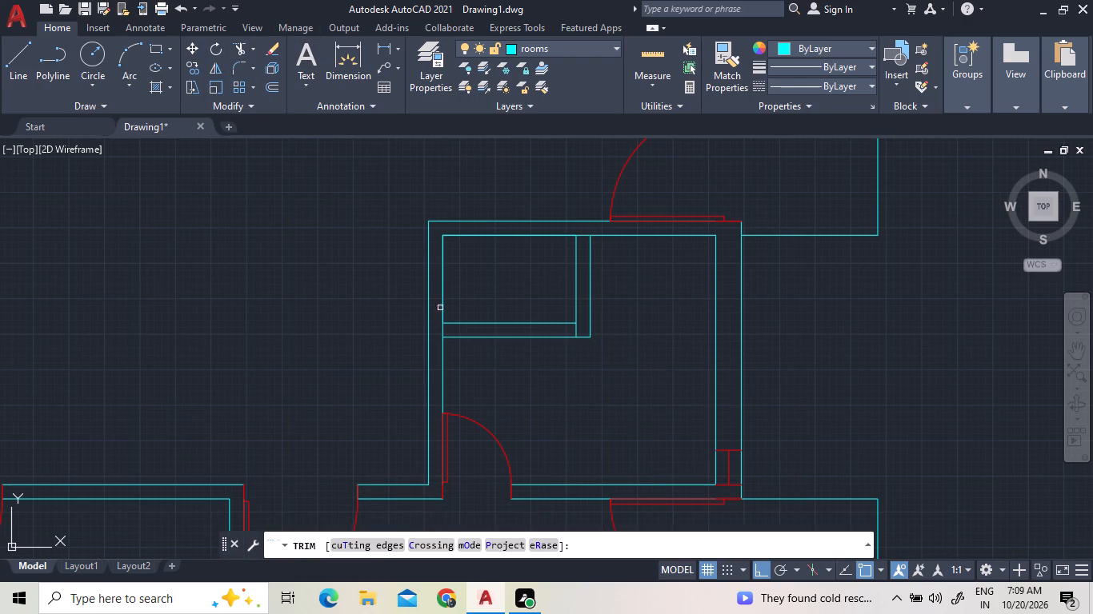
click(479, 335)
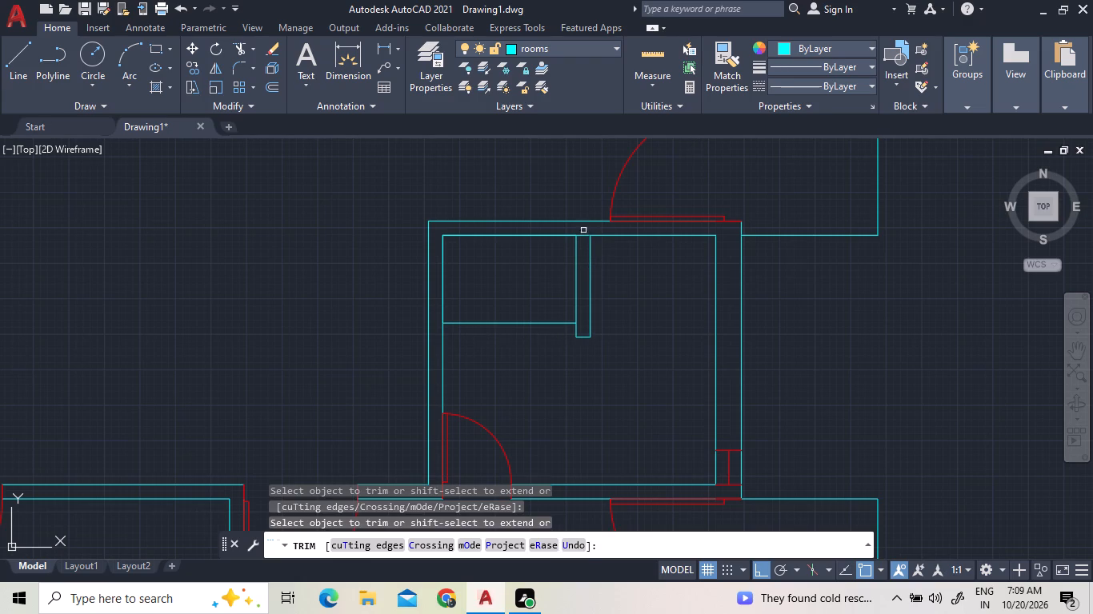
click(582, 233)
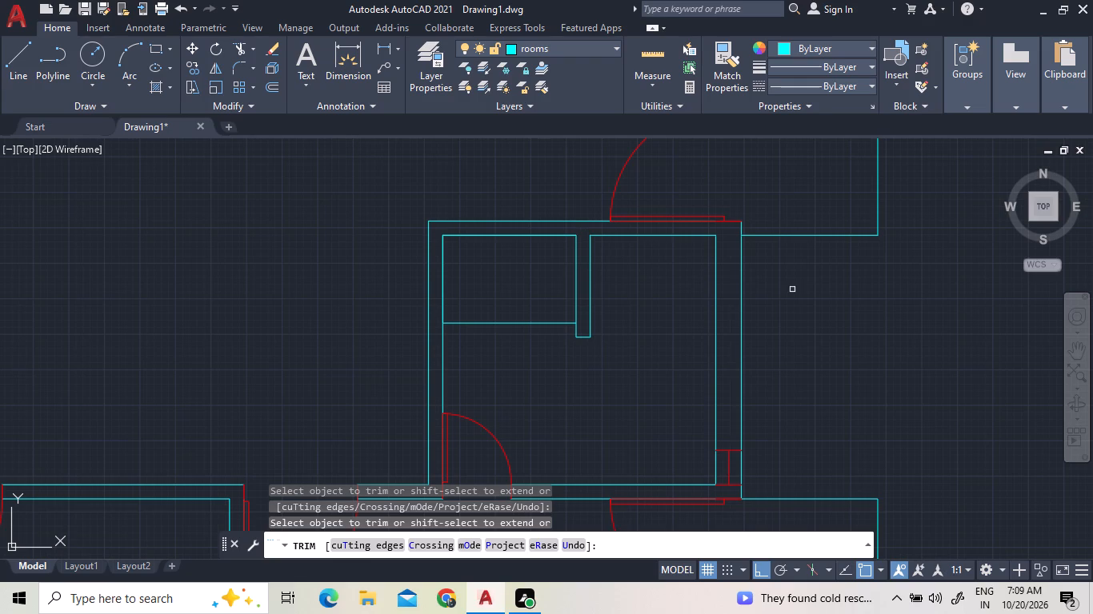
right_click(794, 289)
click(804, 294)
Make the text layer current.
scroll(789, 317, down, 2)
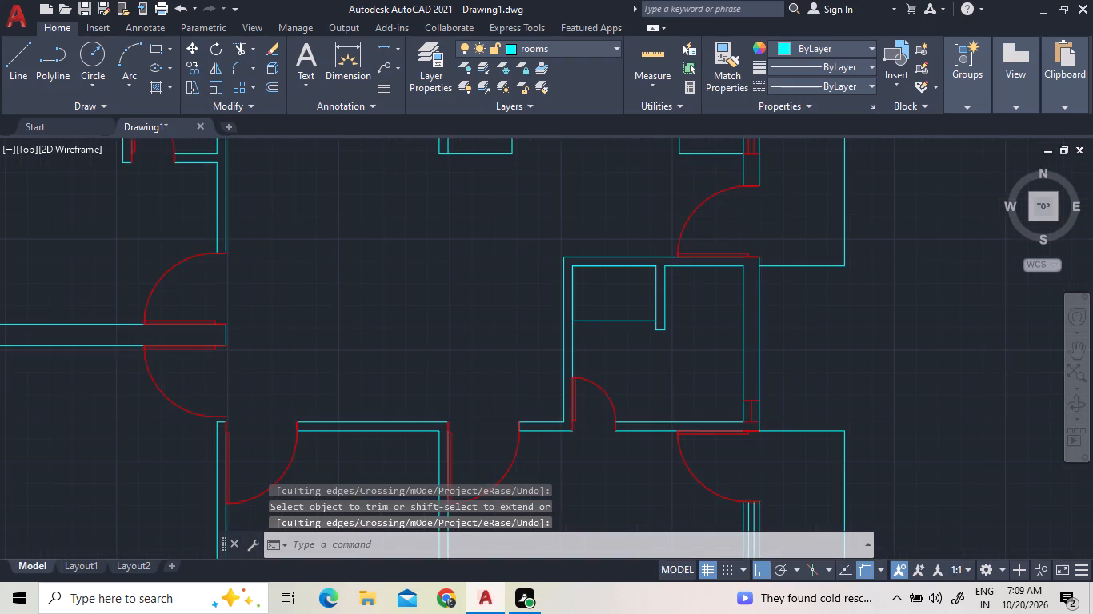
scroll(794, 317, down, 2)
click(577, 51)
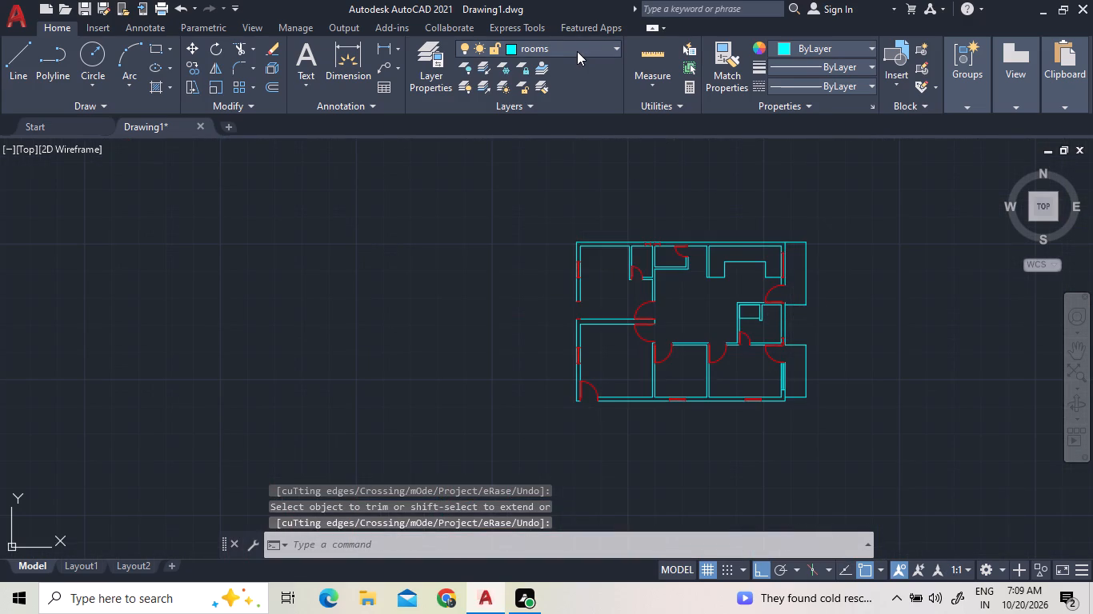
click(571, 159)
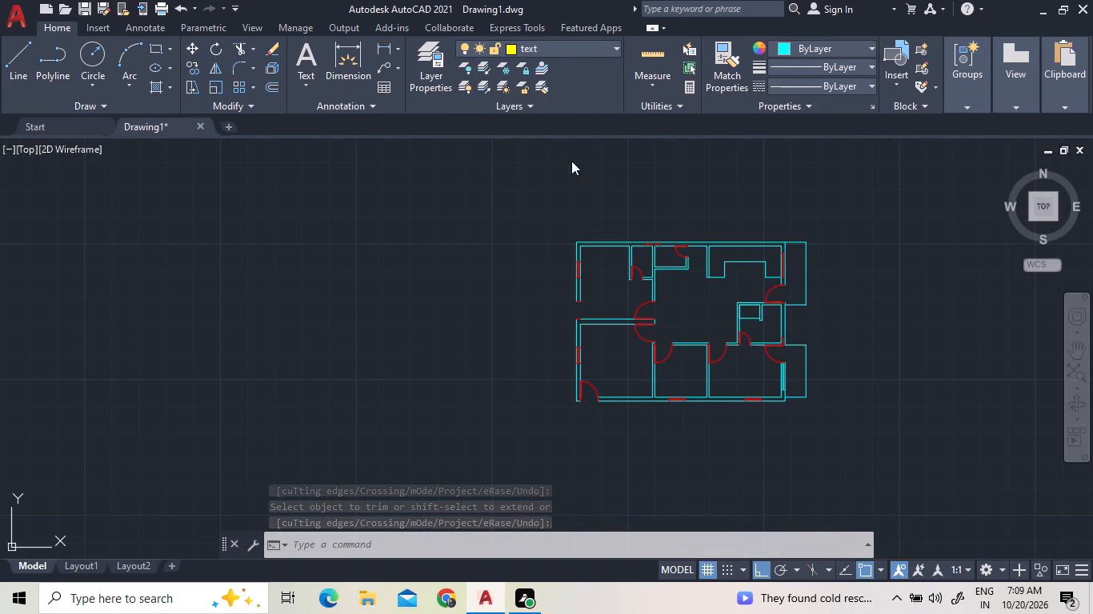
Place a multiline text label reading "Bedroom" in the northwest room.
scroll(710, 265, up, 4)
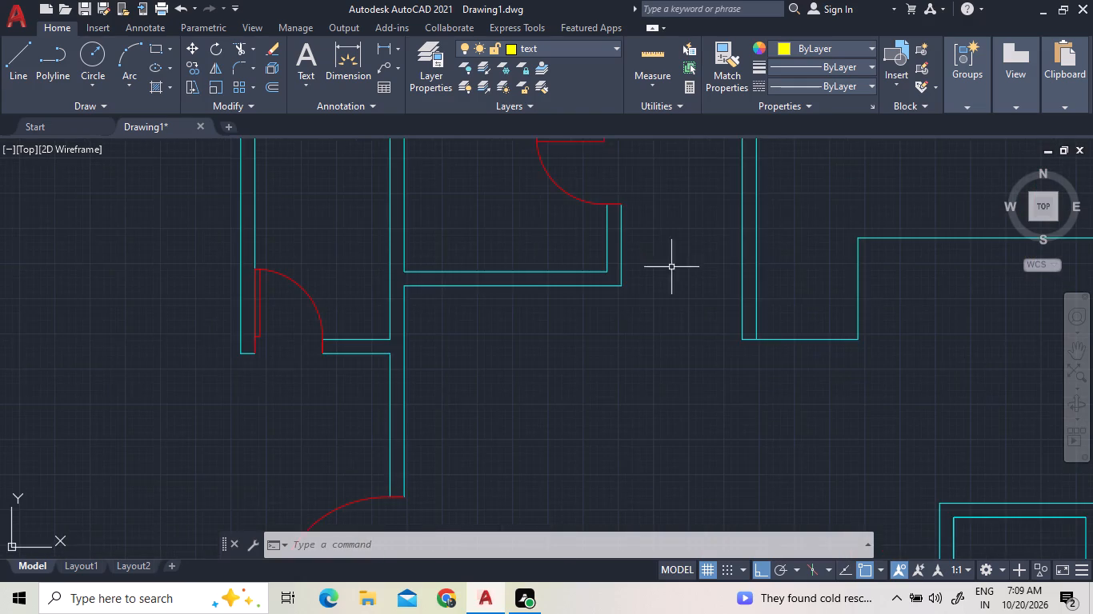
scroll(78, 313, down, 3)
click(58, 323)
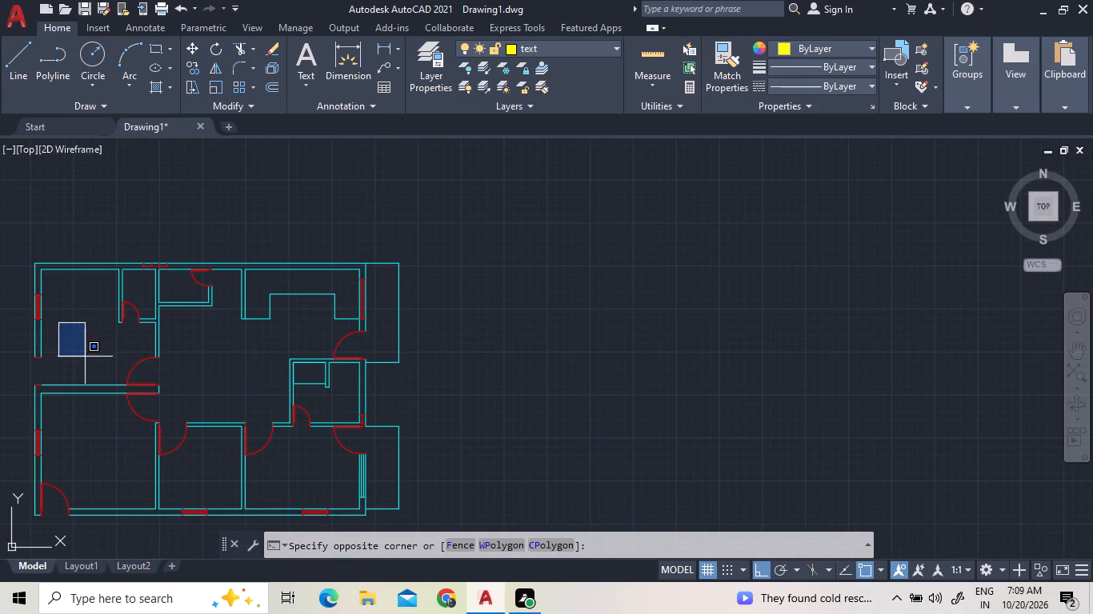
click(87, 357)
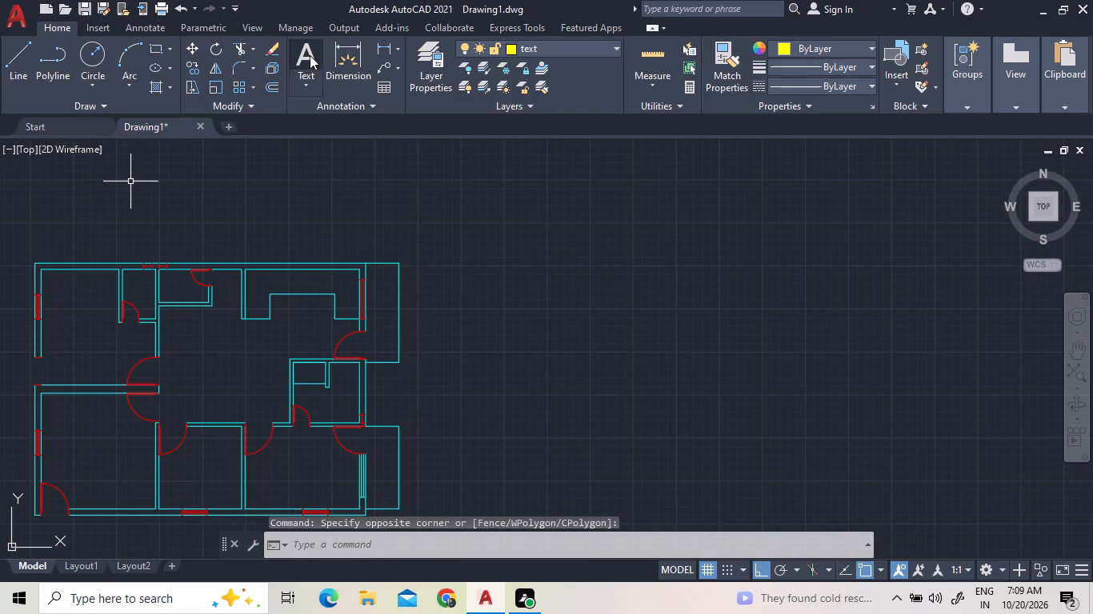
click(310, 55)
click(67, 313)
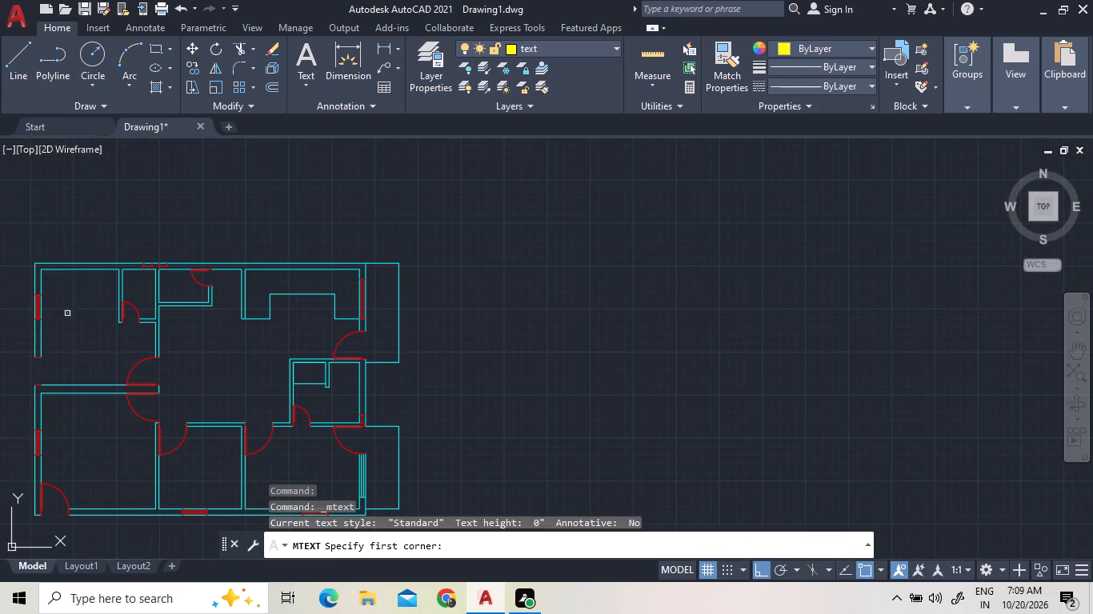
click(106, 372)
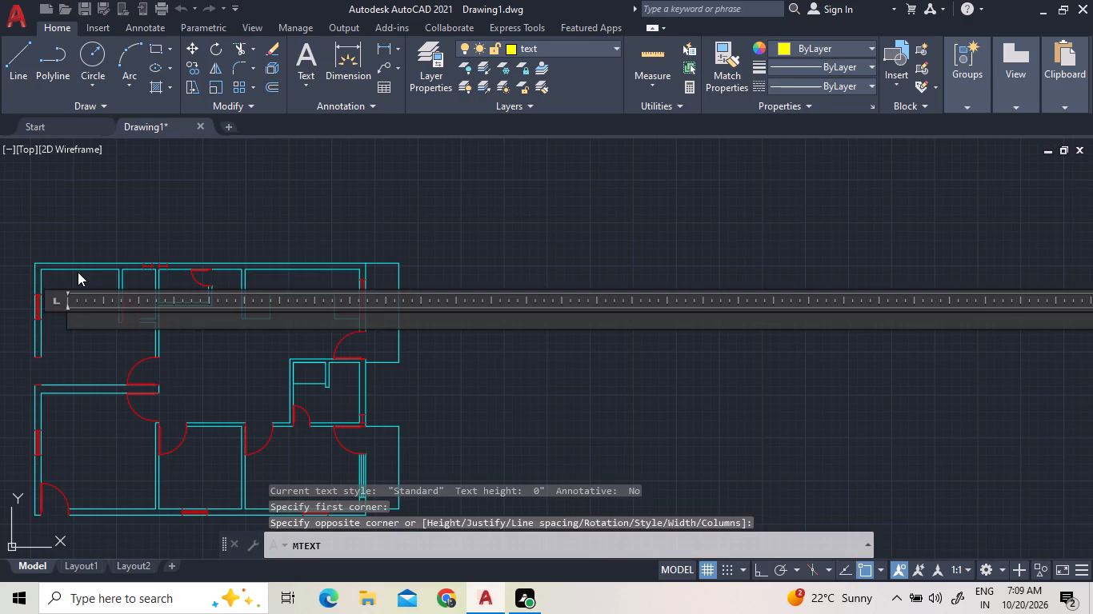
text(bedroom)
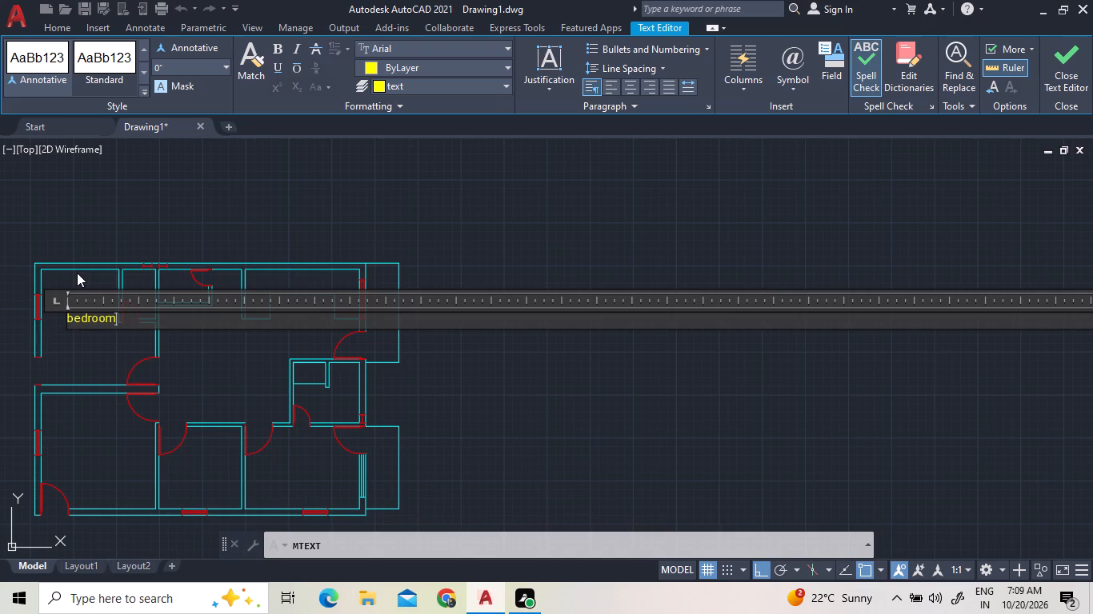
click(75, 319)
key(BackSpace)
key(b)
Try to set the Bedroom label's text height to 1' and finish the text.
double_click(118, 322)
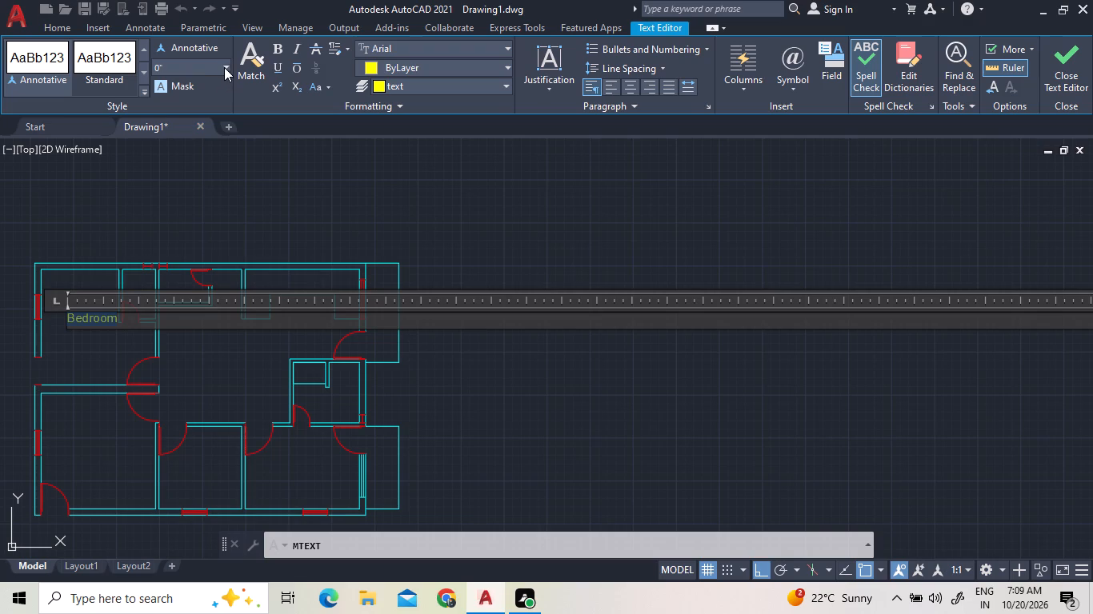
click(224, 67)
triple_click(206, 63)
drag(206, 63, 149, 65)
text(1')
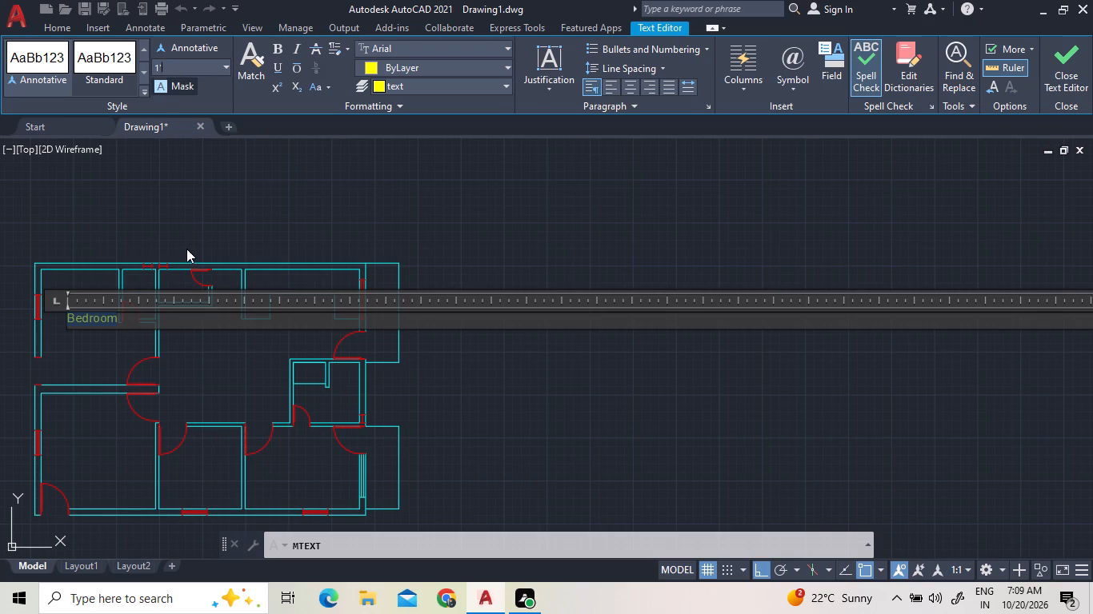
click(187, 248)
Reopen the Bedroom label and set its text height to 1'.
scroll(78, 320, up, 4)
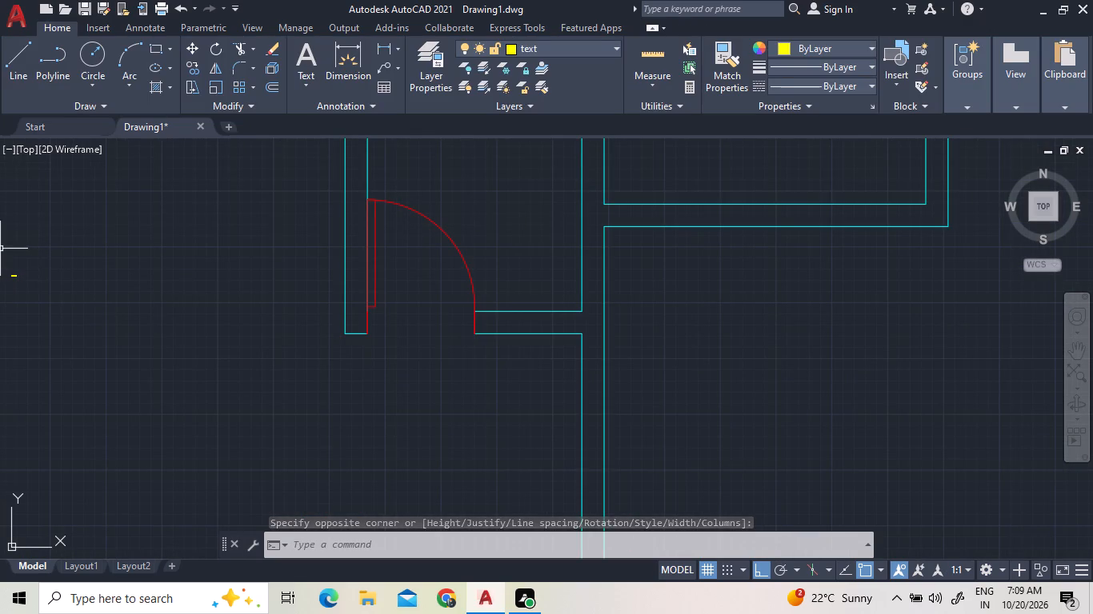
scroll(0, 249, up, 2)
scroll(28, 324, up, 5)
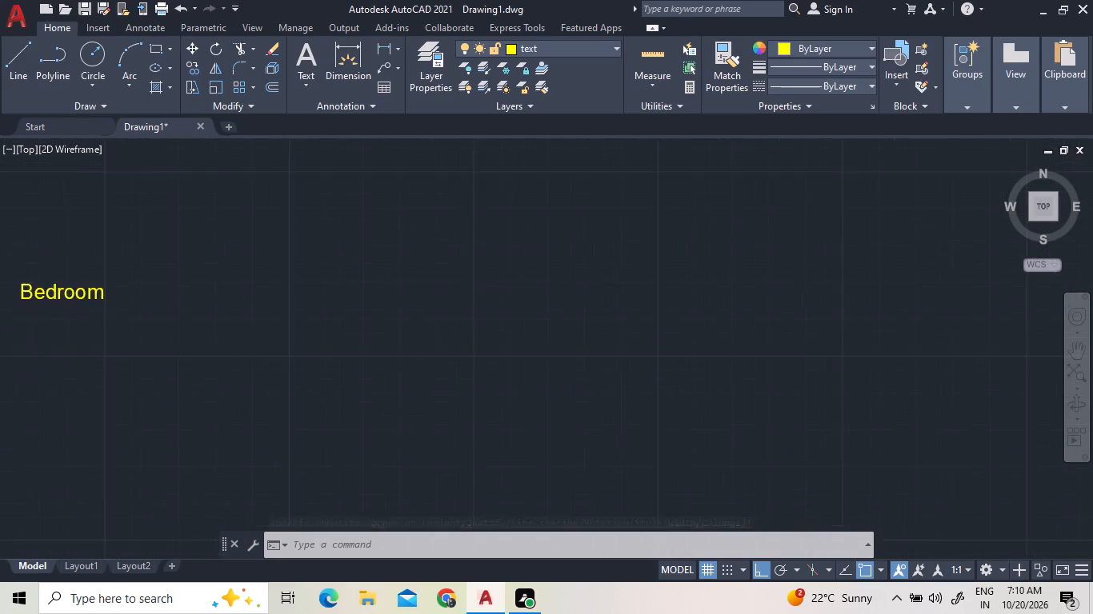
click(168, 337)
click(114, 268)
triple_click(99, 302)
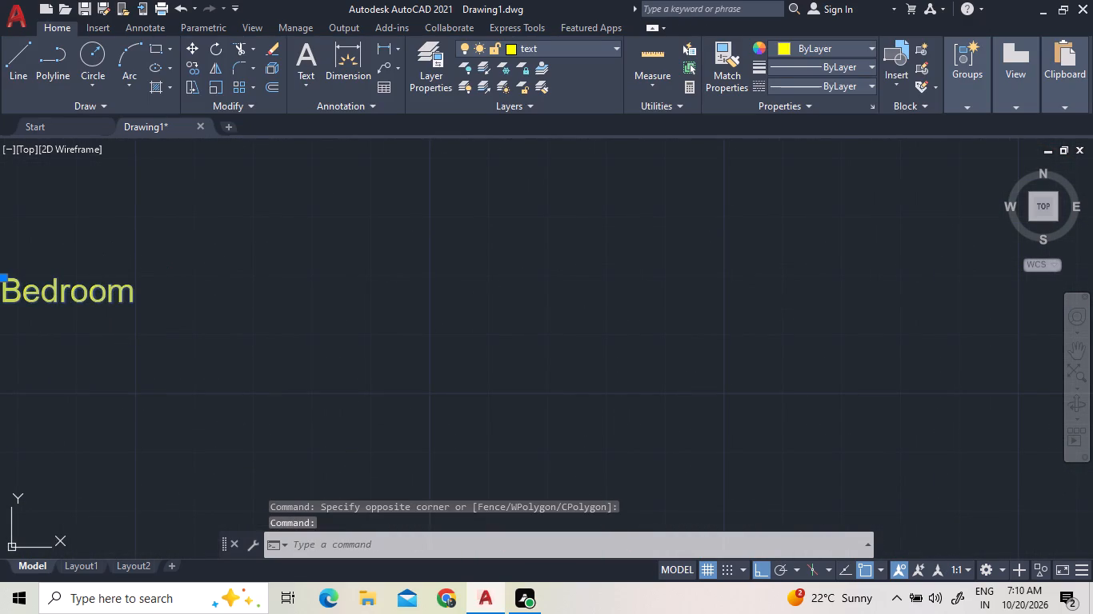
click(99, 301)
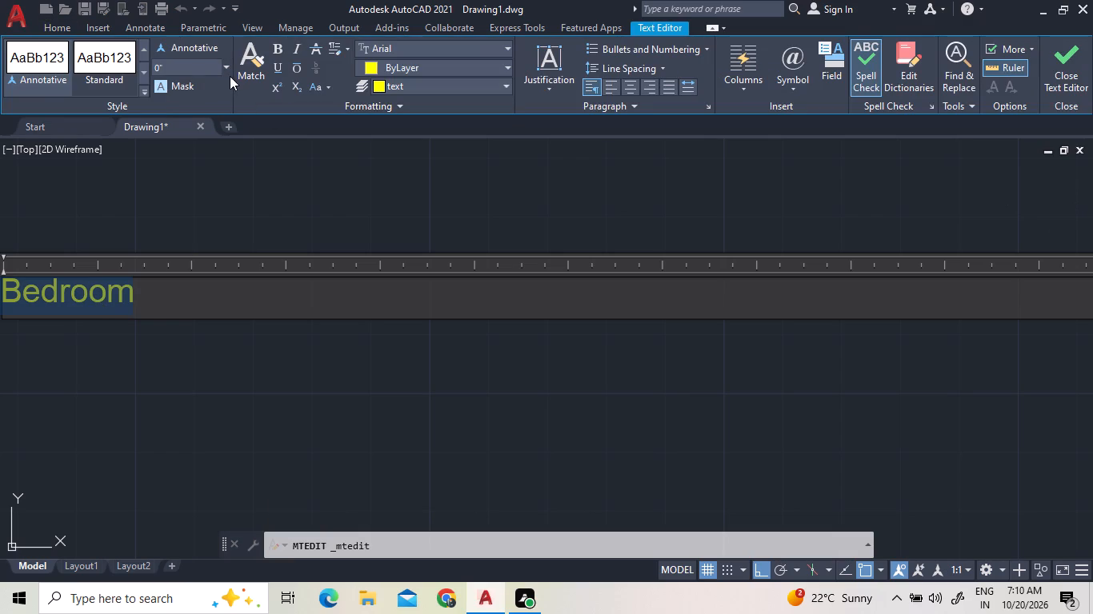
click(229, 72)
triple_click(196, 66)
drag(196, 66, 142, 66)
text(1')
click(204, 133)
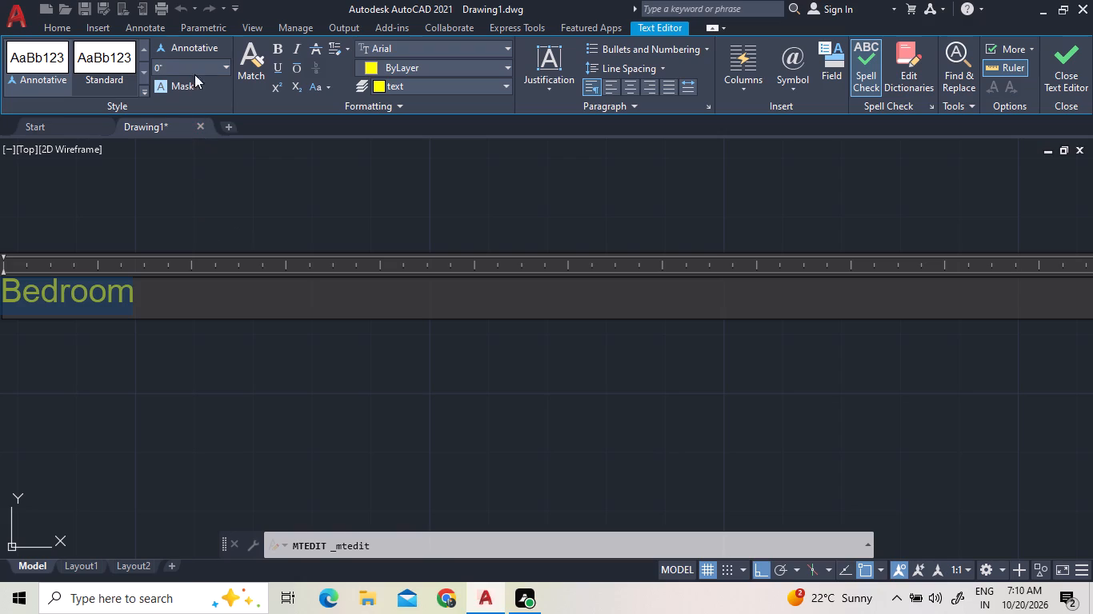
triple_click(196, 65)
text(1')
key(Return)
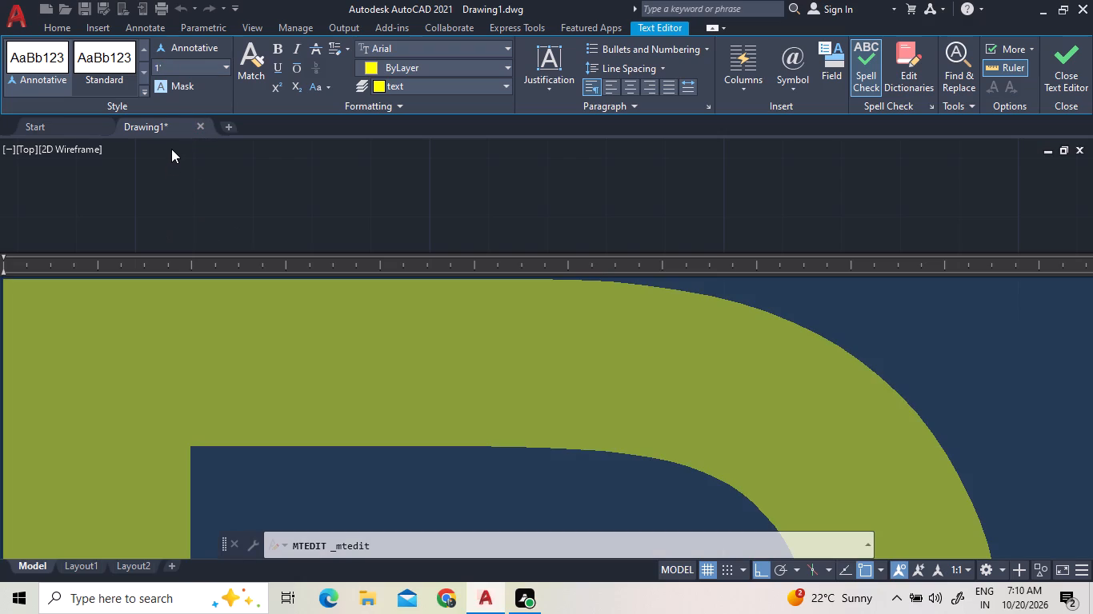
click(293, 188)
Copy the northwest Bedroom label east into the central hall and, with Ortho off, into the small room north of the hall.
scroll(314, 181, down, 4)
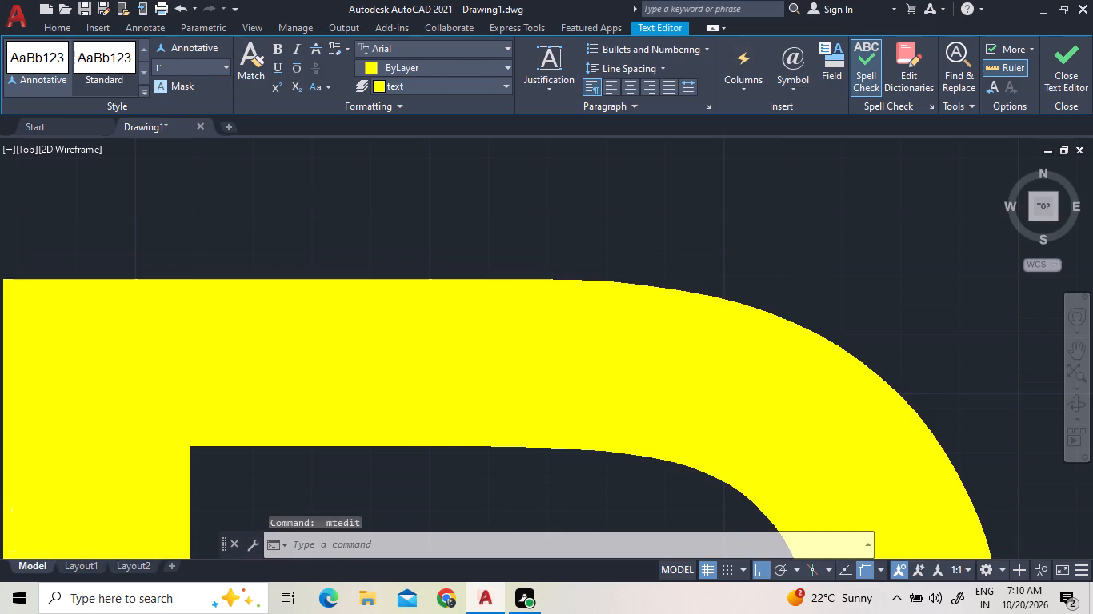
scroll(316, 182, down, 7)
scroll(385, 236, down, 2)
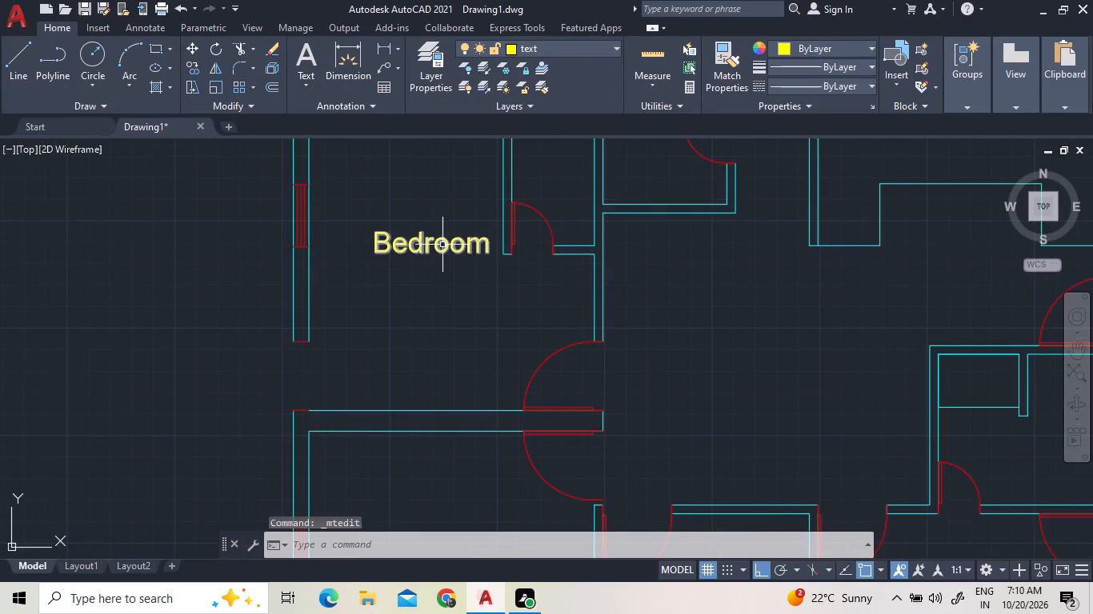
scroll(570, 177, up, 2)
scroll(569, 181, down, 4)
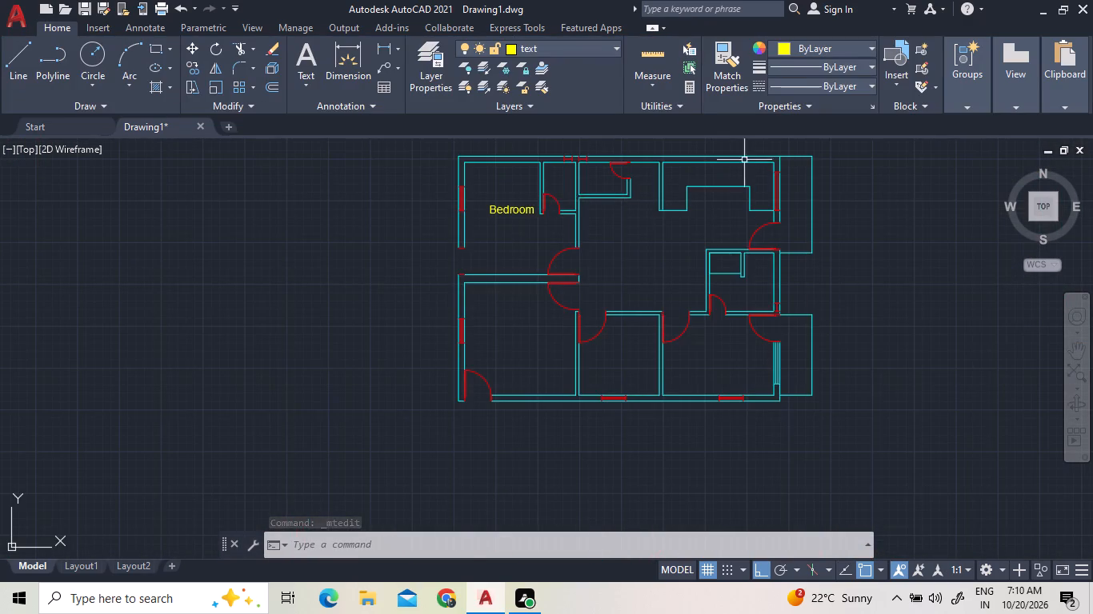
scroll(746, 157, up, 2)
drag(176, 320, 125, 251)
click(98, 218)
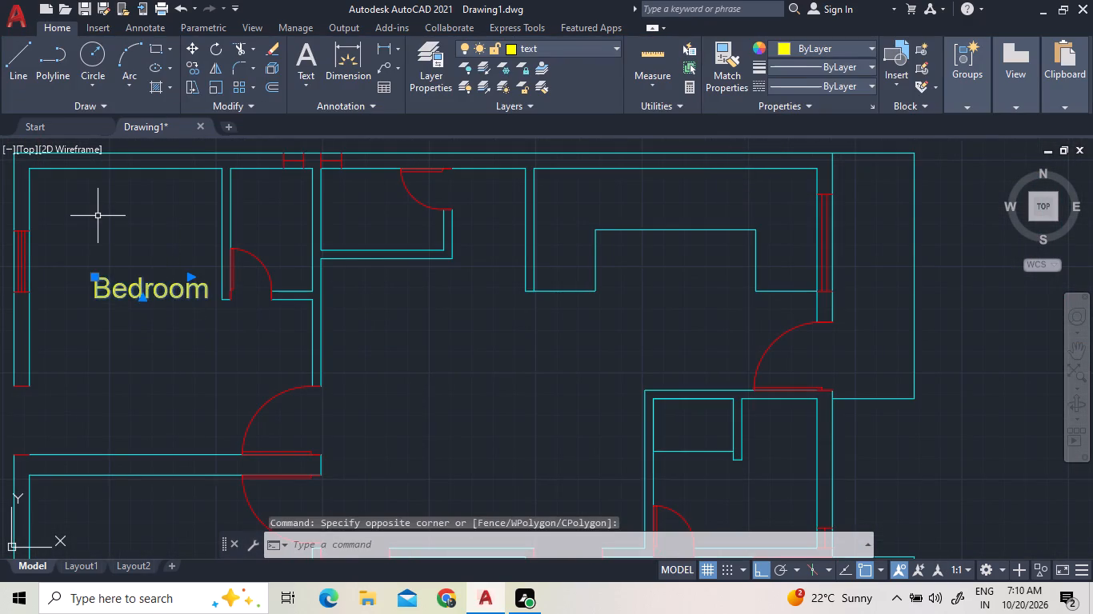
right_click(98, 215)
double_click(138, 323)
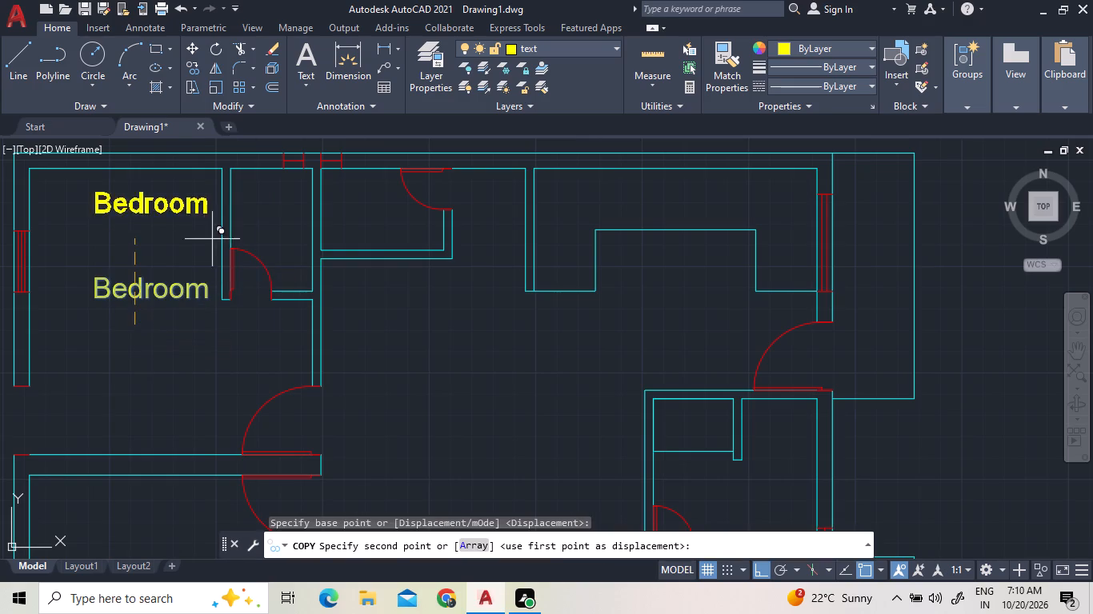
click(434, 344)
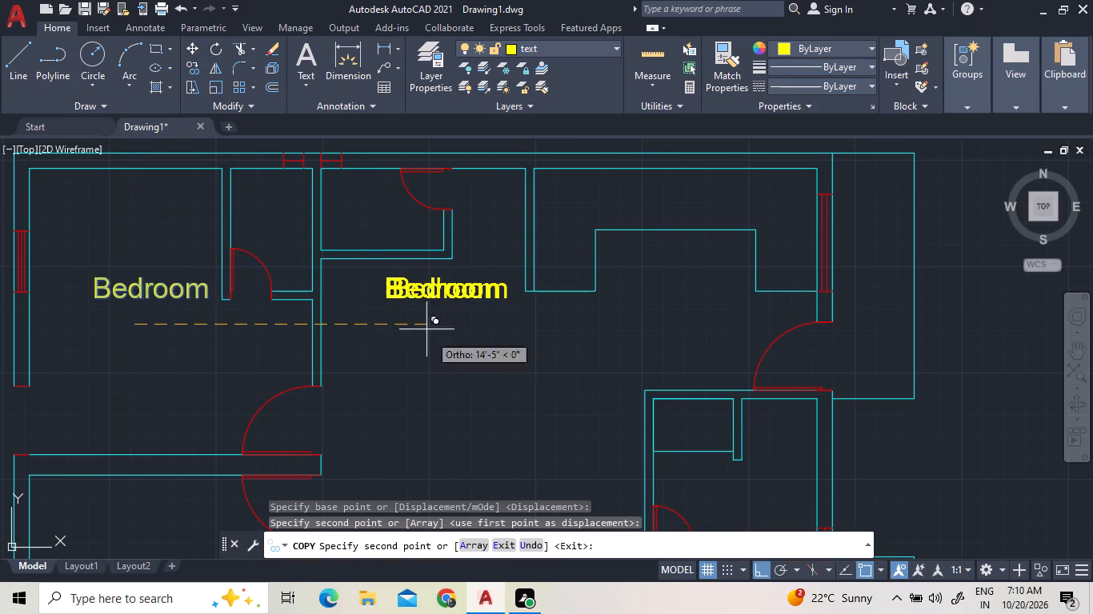
key(F8)
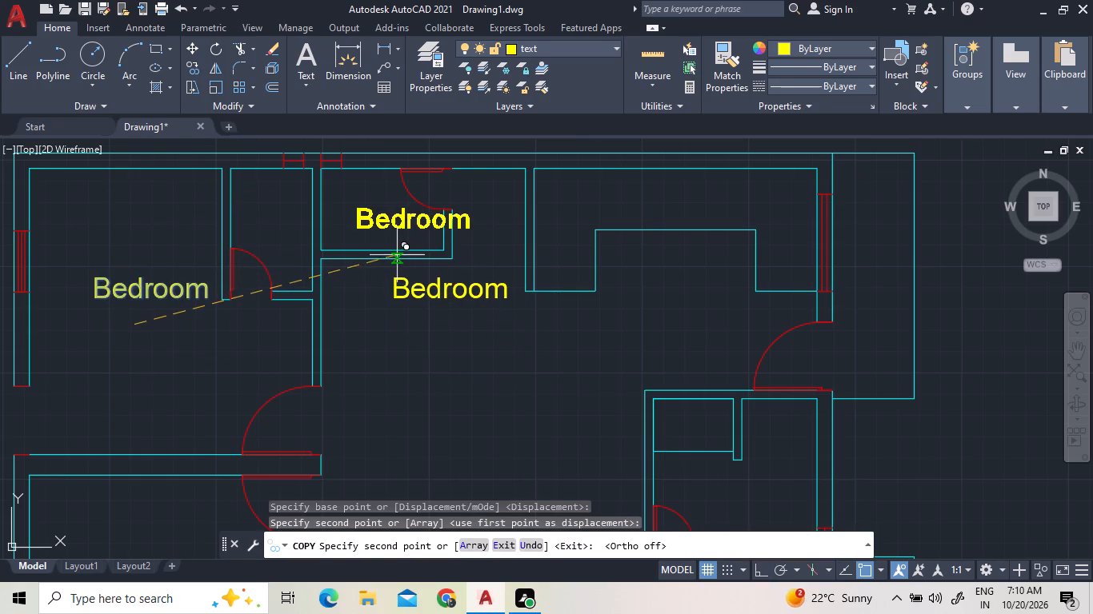
click(396, 257)
Place further copies of the Bedroom label in the southwest, south-central and southeast rooms.
scroll(514, 258, down, 2)
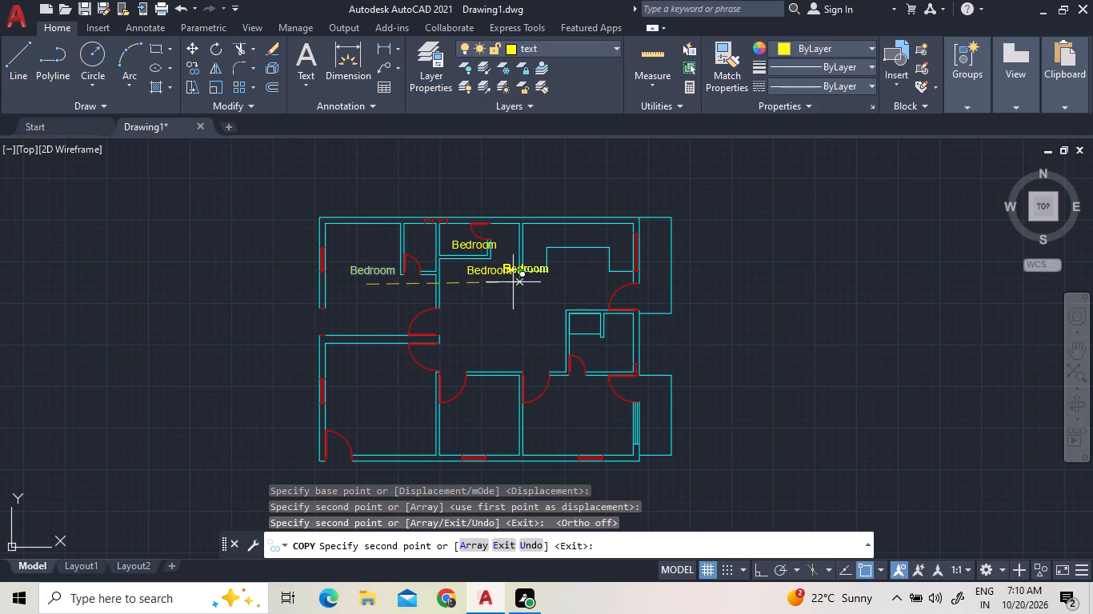
scroll(513, 282, down, 1)
scroll(518, 397, up, 3)
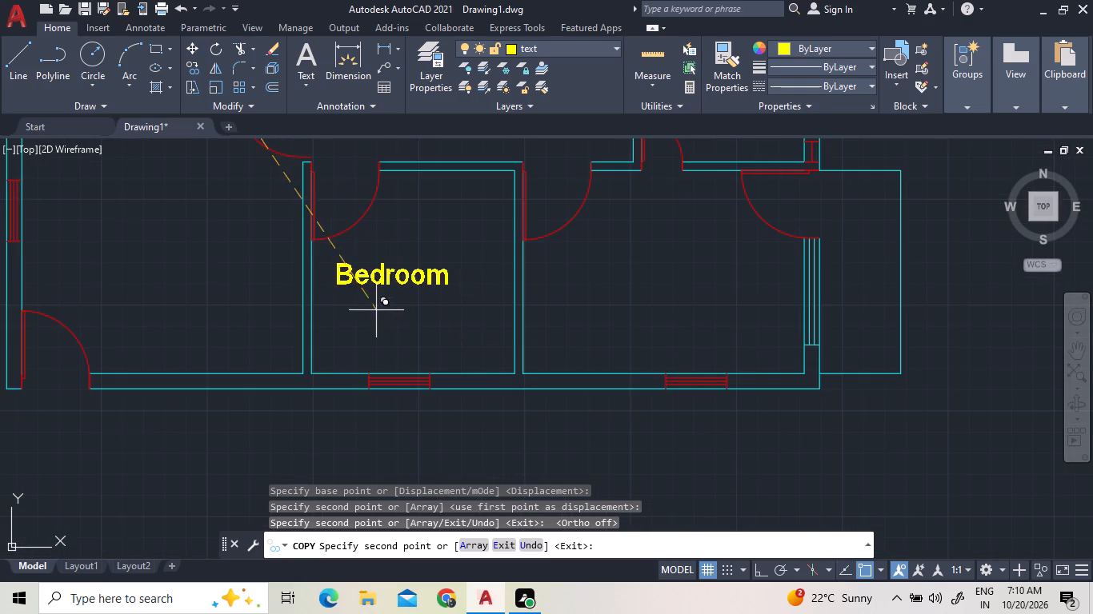
click(402, 322)
click(126, 273)
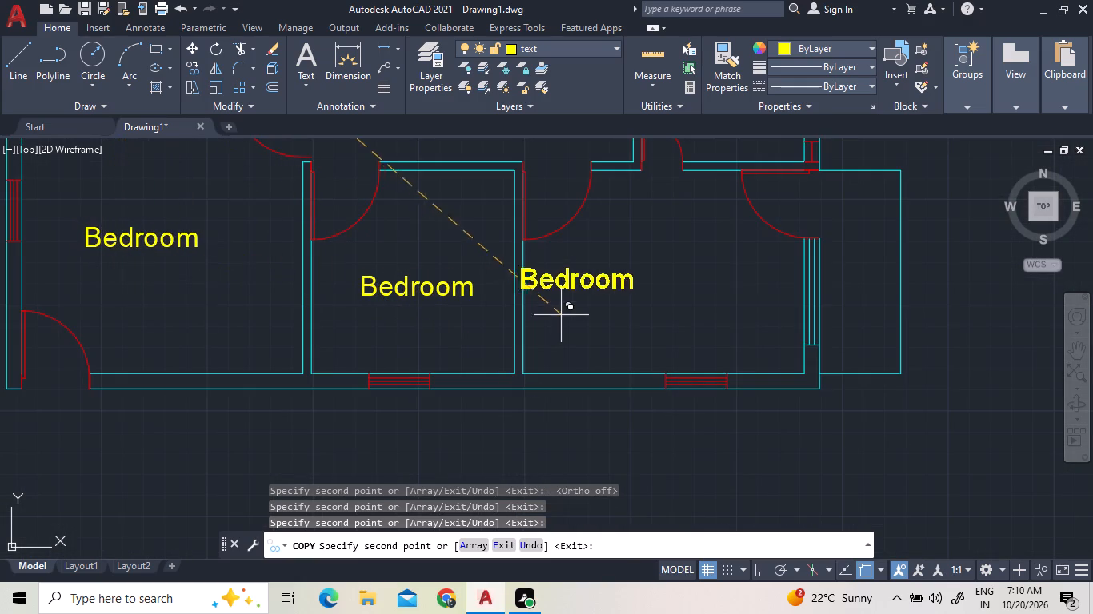
click(614, 314)
Place copies of the Bedroom label in the northeast counter room and at both projecting areas on the east side, and finish copying.
scroll(674, 474, down, 3)
scroll(683, 312, up, 3)
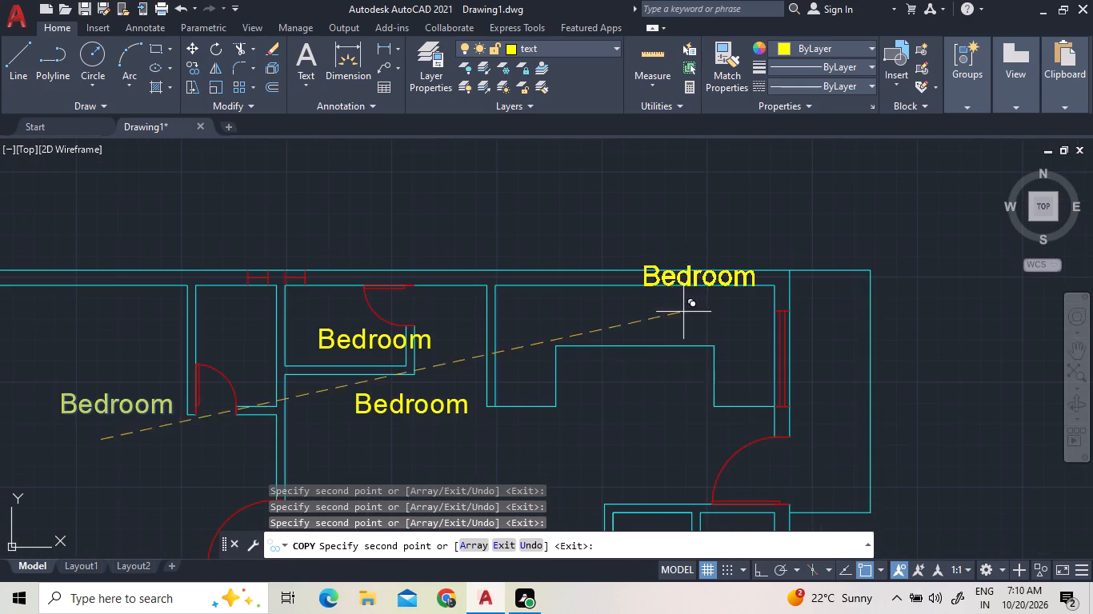
click(635, 417)
scroll(591, 319, down, 3)
scroll(608, 419, up, 3)
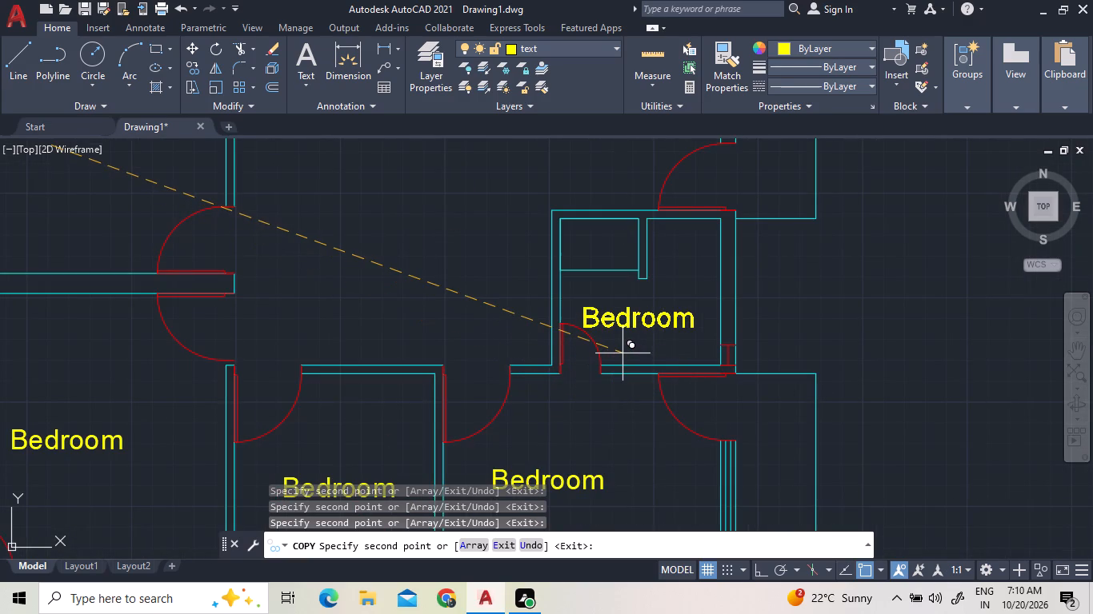
scroll(621, 380, down, 2)
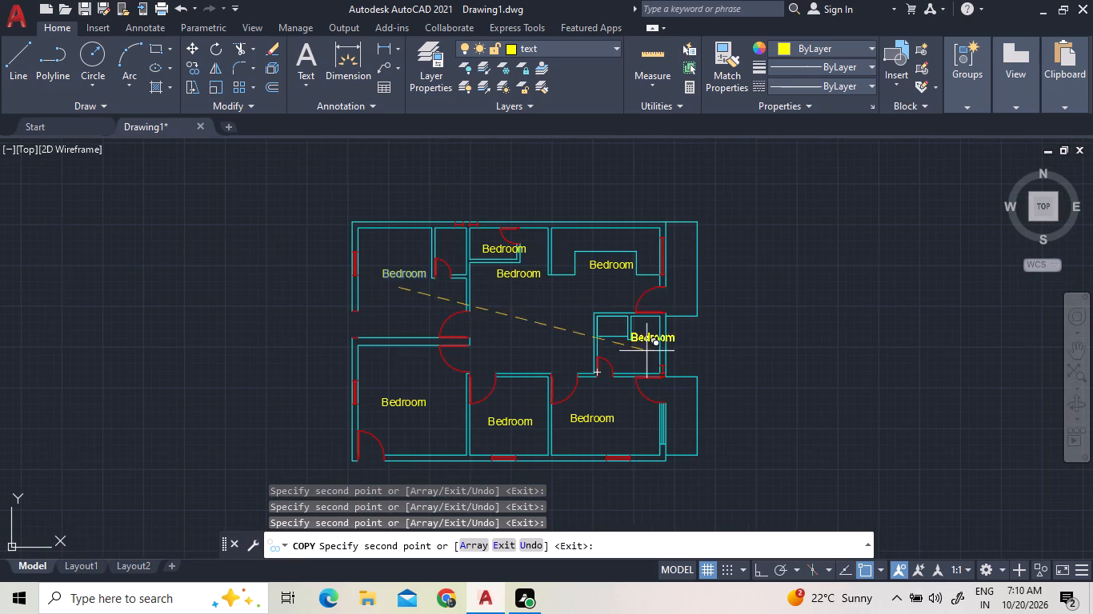
click(691, 277)
click(696, 433)
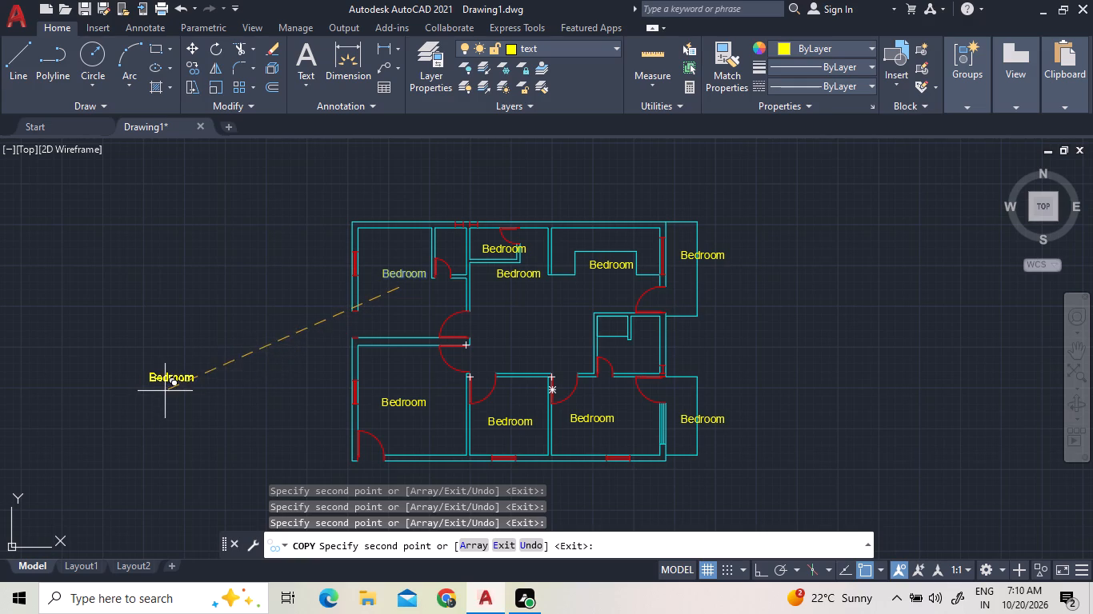
right_click(165, 391)
click(206, 186)
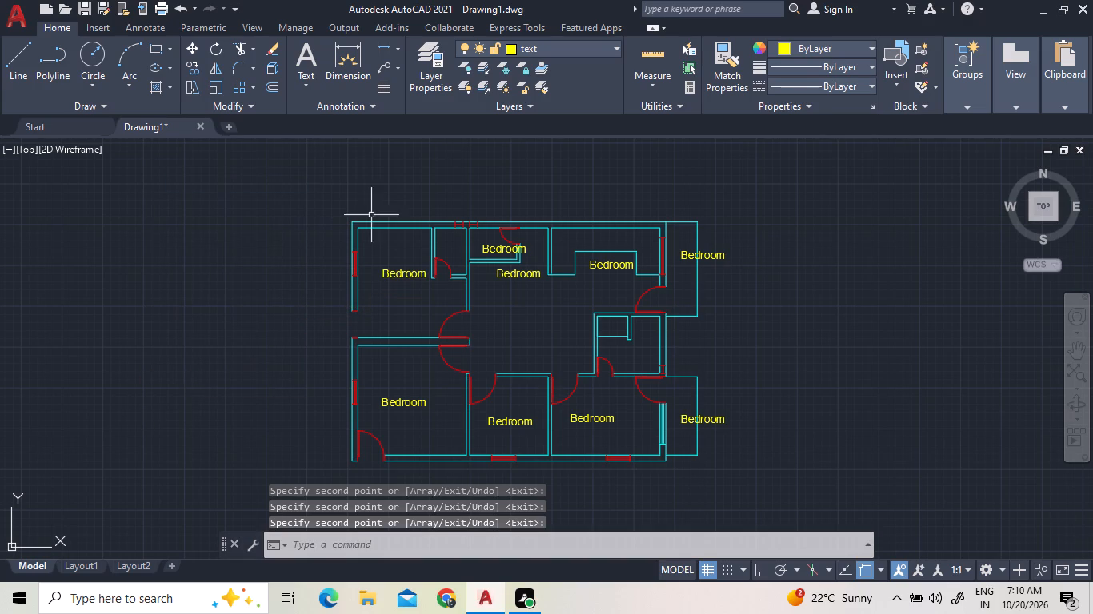
Replace the Bedroom text in the small room north of the hall with "C TOILET".
scroll(518, 236, up, 2)
triple_click(474, 270)
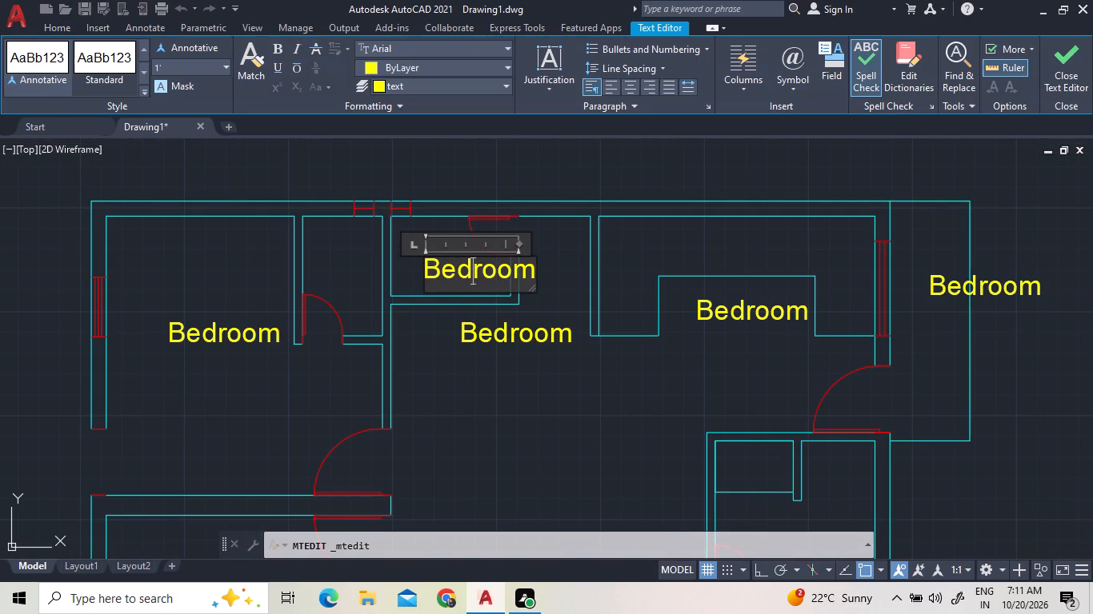
key(Right)
key(Right)
key(Right)
key(Right)
key(BackSpace)
key(BackSpace)
key(BackSpace)
key(BackSpace)
key(BackSpace)
key(BackSpace)
key(BackSpace)
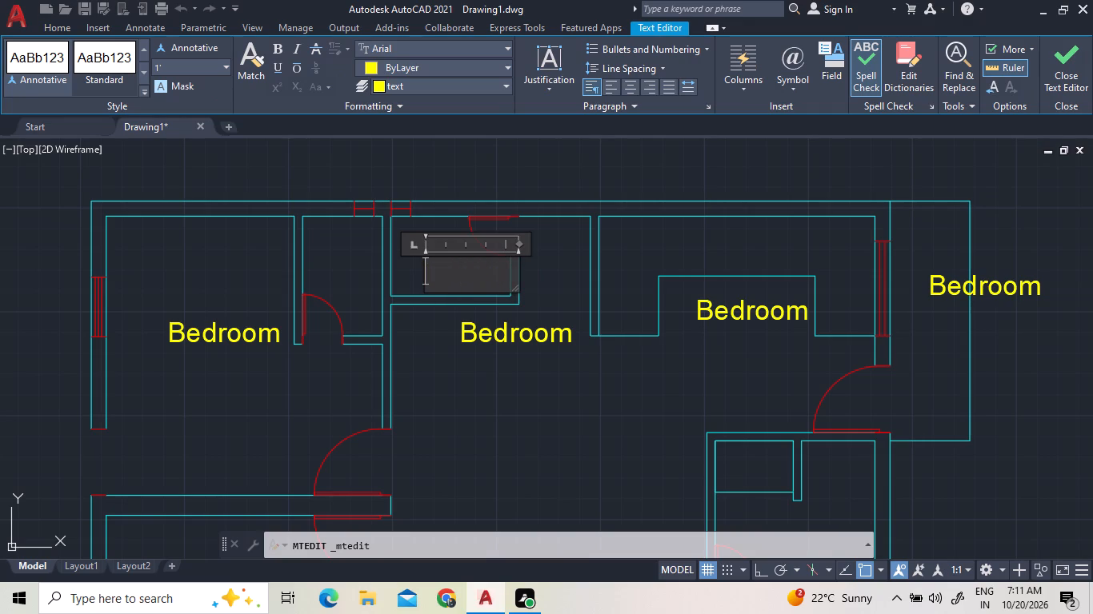
text(c)
key(space)
key(BackSpace)
key(BackSpace)
text(C)
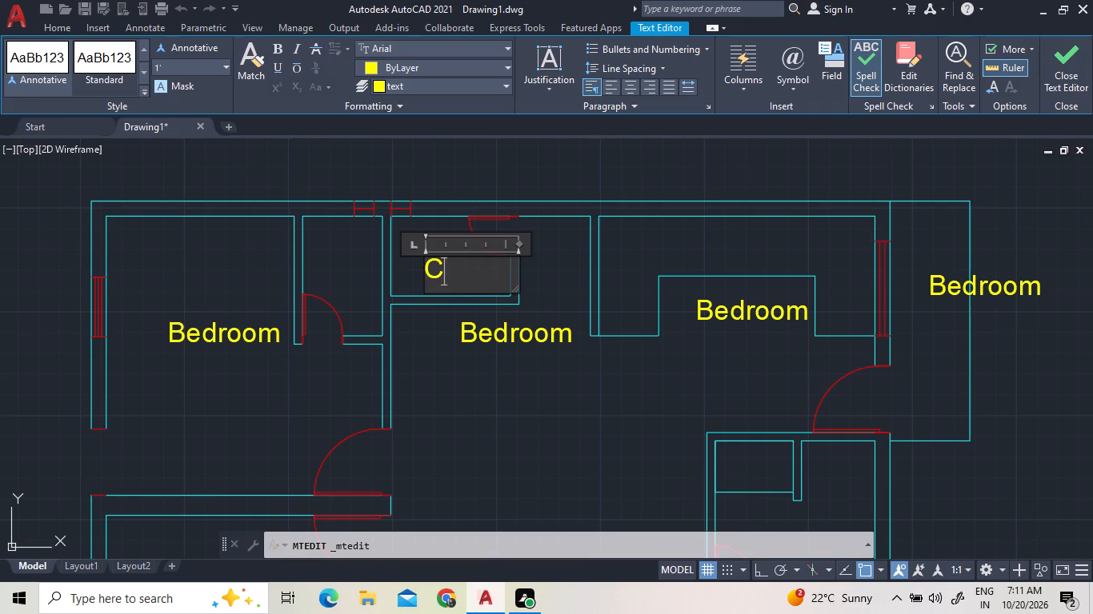
key(space)
text(TOILR)
key(BackSpace)
text(ET)
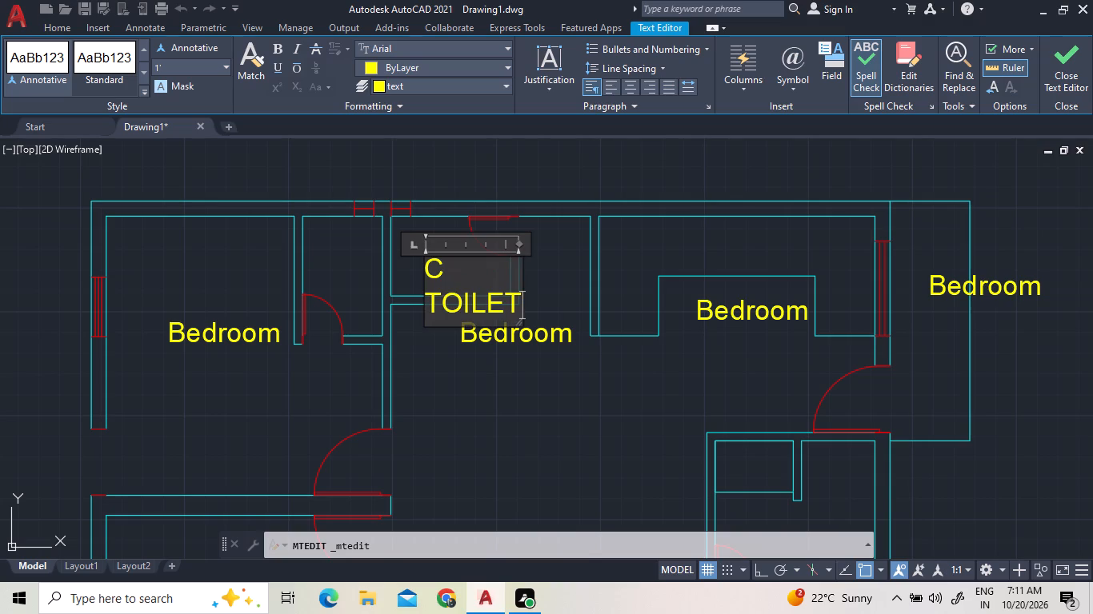
Change the word TOILET to lowercase so the label reads "C toilet", and finish the text.
key(BackSpace)
key(BackSpace)
key(BackSpace)
key(BackSpace)
key(BackSpace)
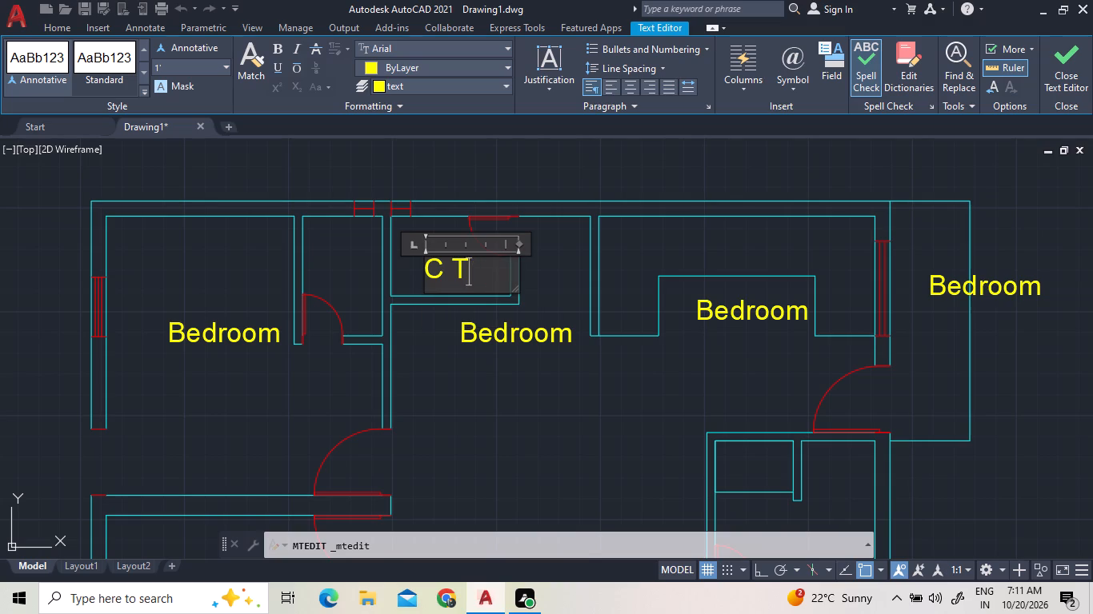
key(BackSpace)
key(t)
text(oilet)
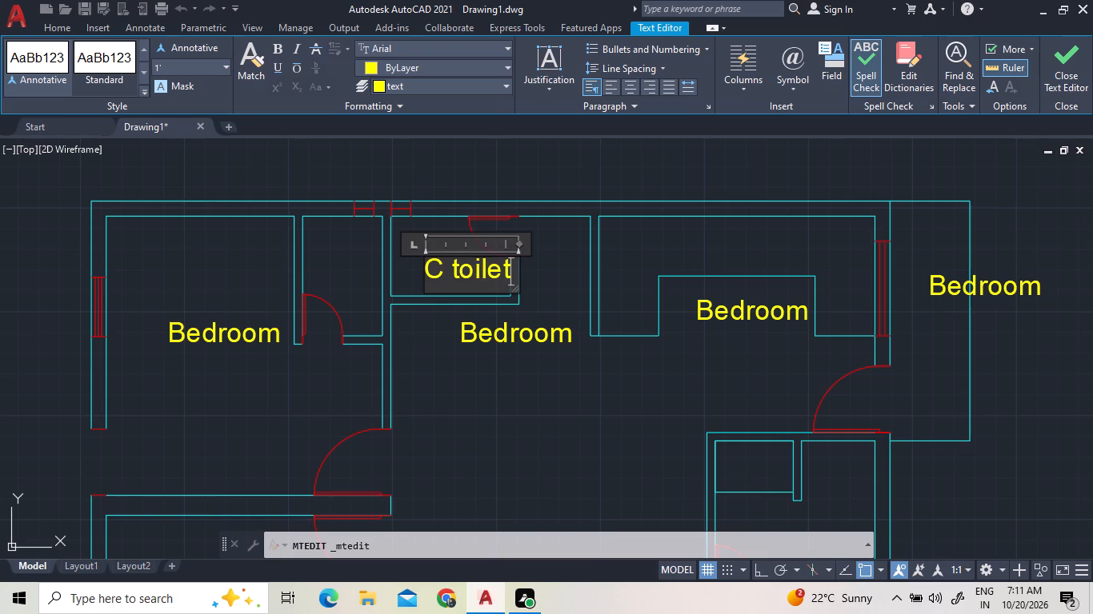
click(553, 257)
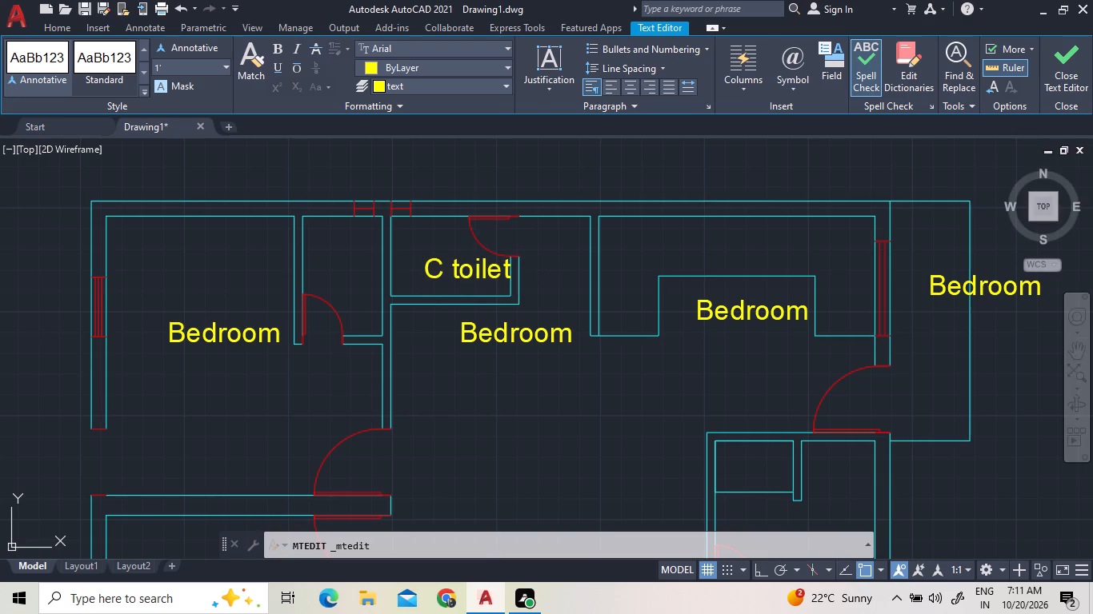
Move the C toilet label slightly west so it sits clear of the small room's east wall.
click(454, 274)
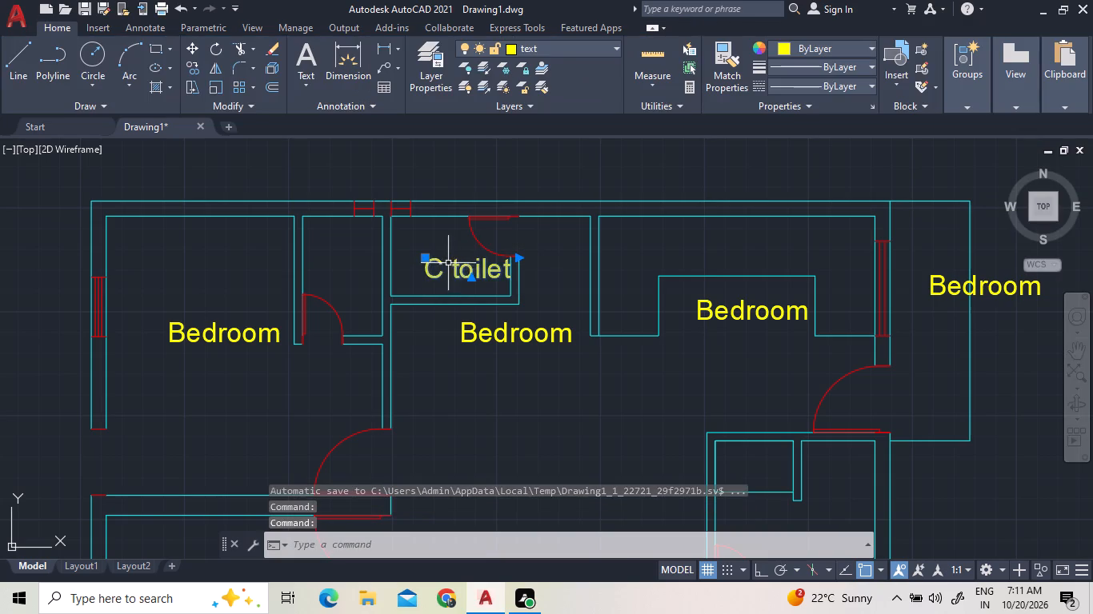
right_click(448, 263)
click(475, 308)
click(468, 294)
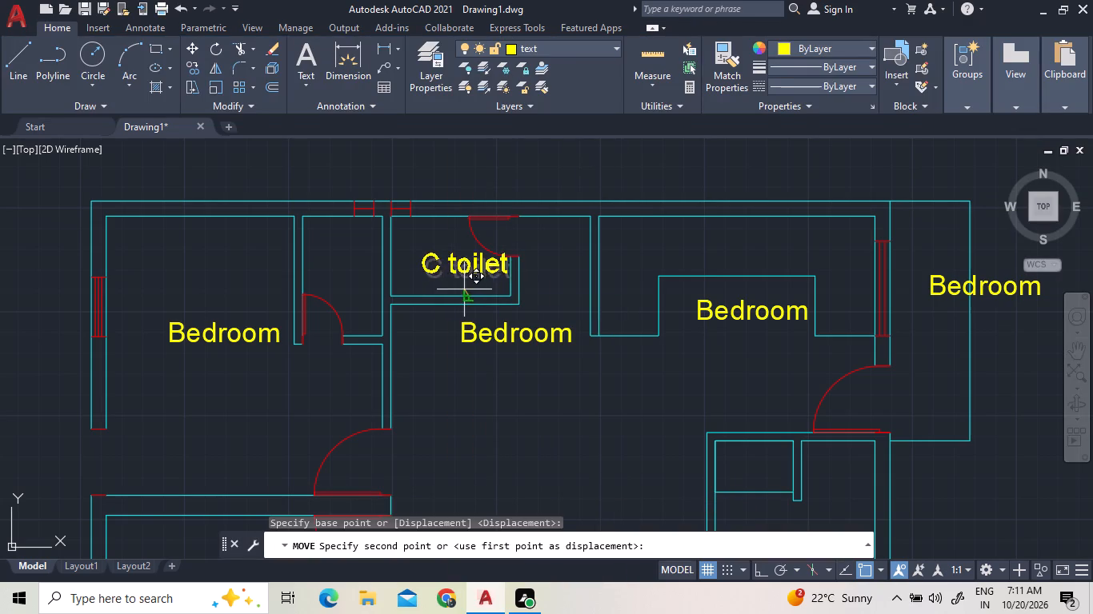
click(450, 293)
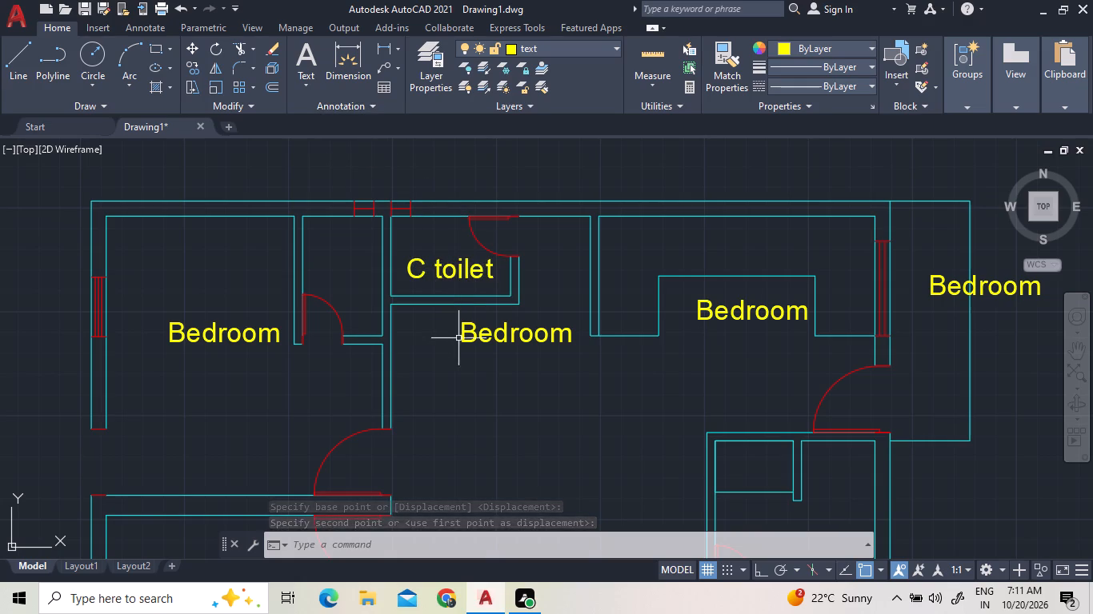
Move the central hall's Bedroom label south into the open middle of the hall.
click(483, 332)
right_click(483, 332)
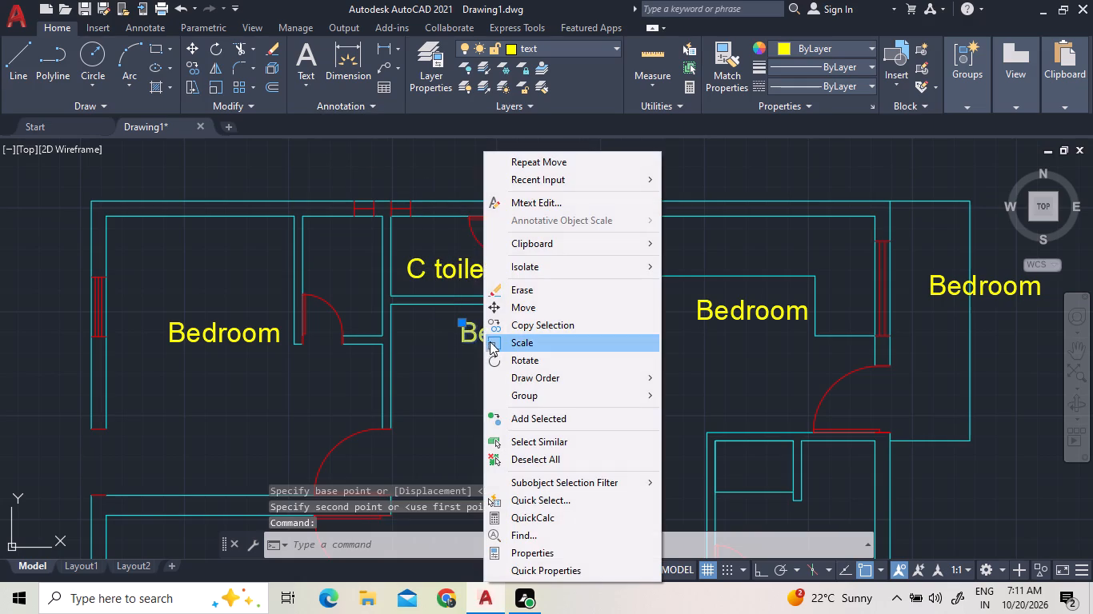
click(502, 311)
click(499, 341)
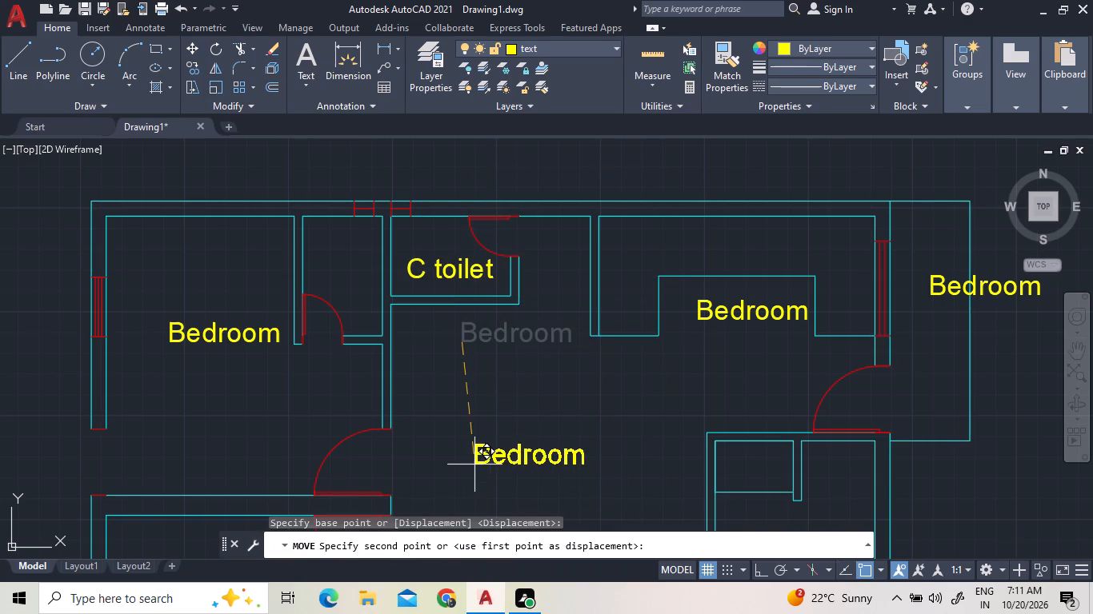
click(485, 469)
Replace the central hall's Bedroom text with "Dining" and finish the text.
triple_click(506, 463)
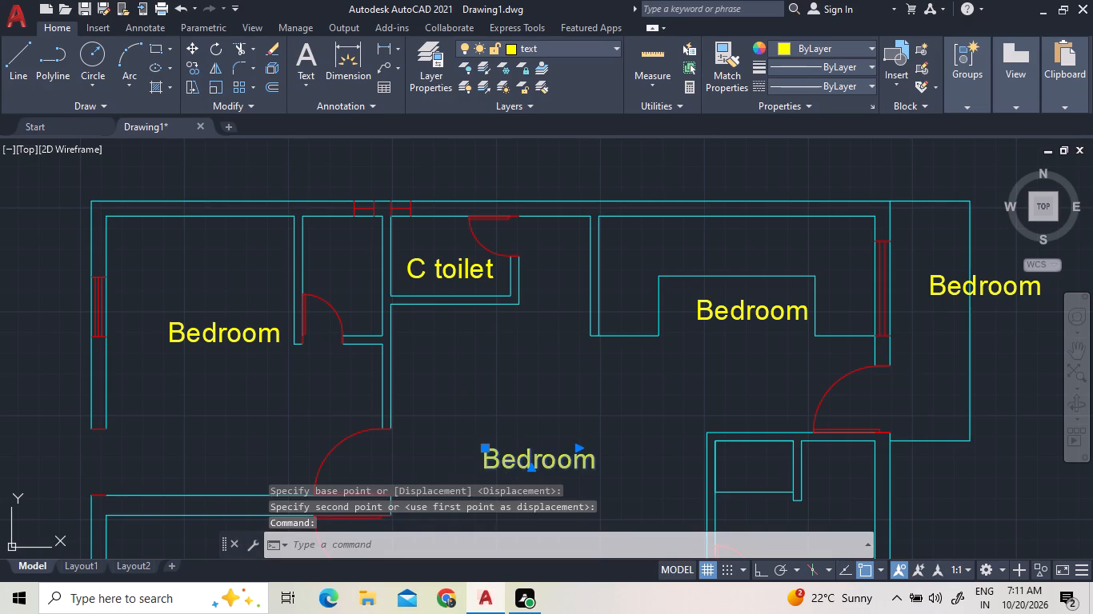
click(507, 461)
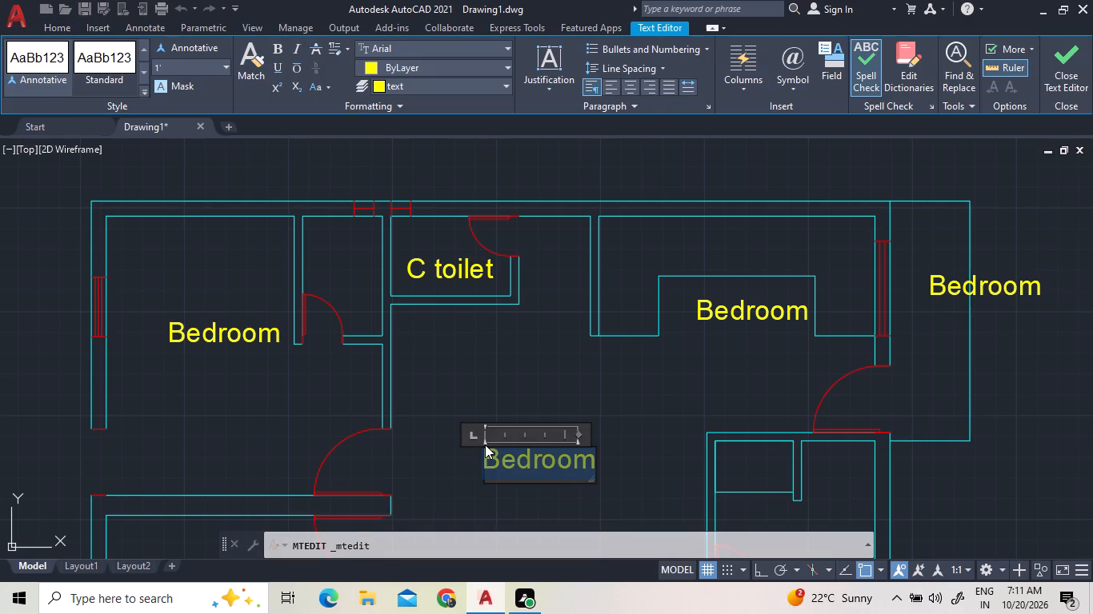
key(d)
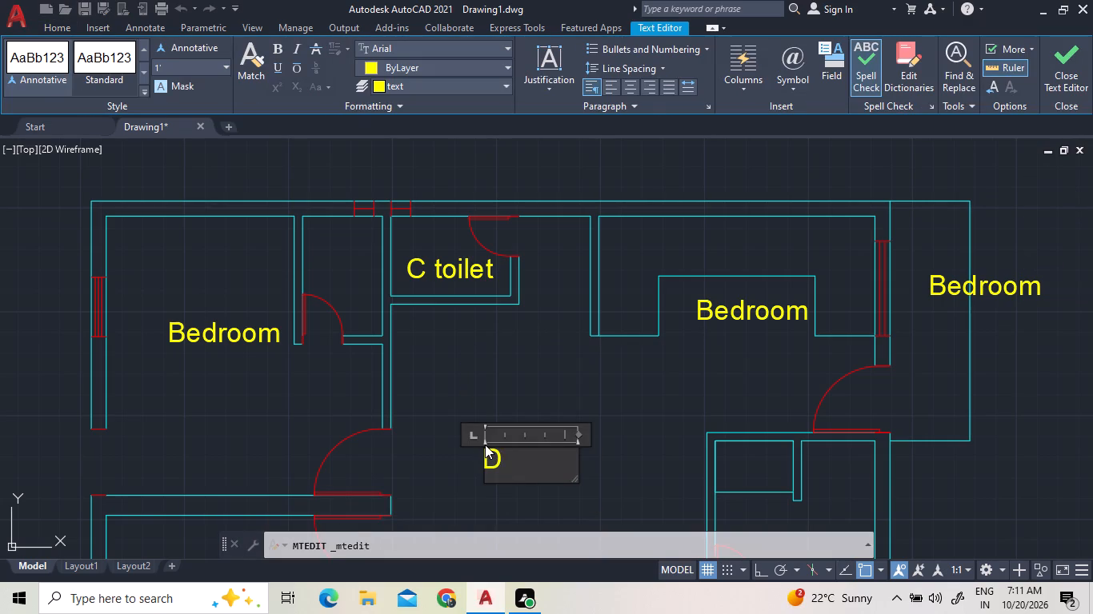
text(ining)
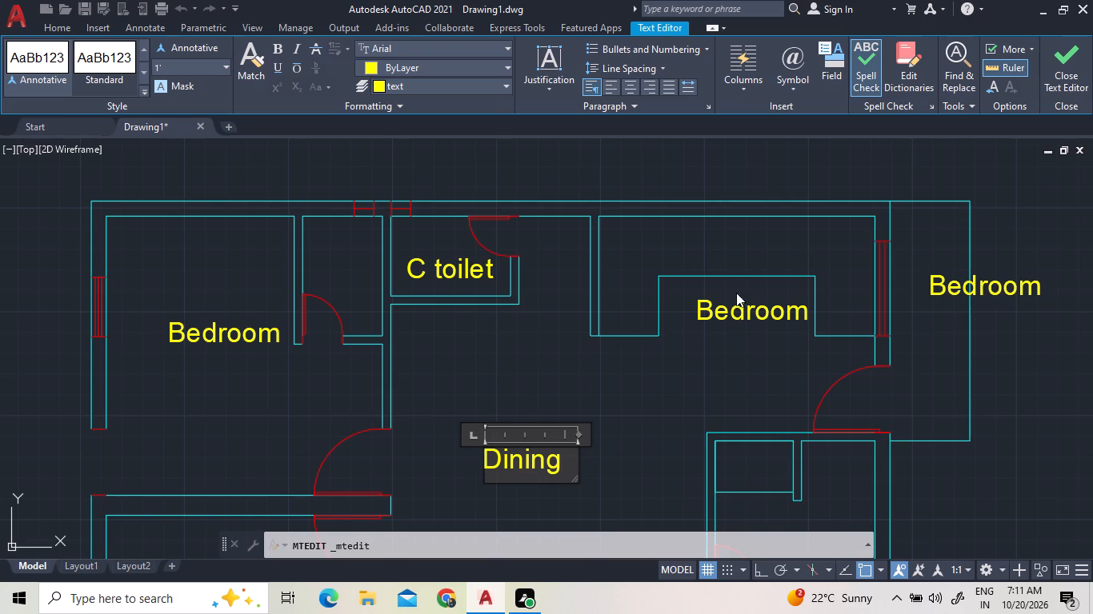
triple_click(738, 313)
Replace the Bedroom text within the counter outline of the northeast room with "Kitchen" and finish the text.
triple_click(738, 313)
click(738, 313)
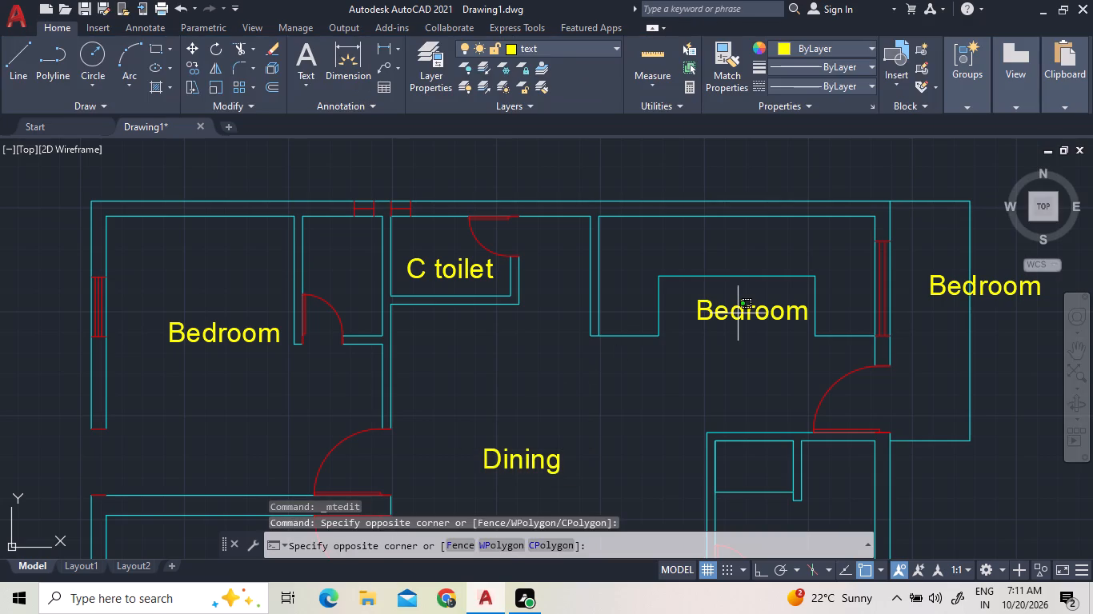
triple_click(738, 313)
click(783, 313)
triple_click(783, 313)
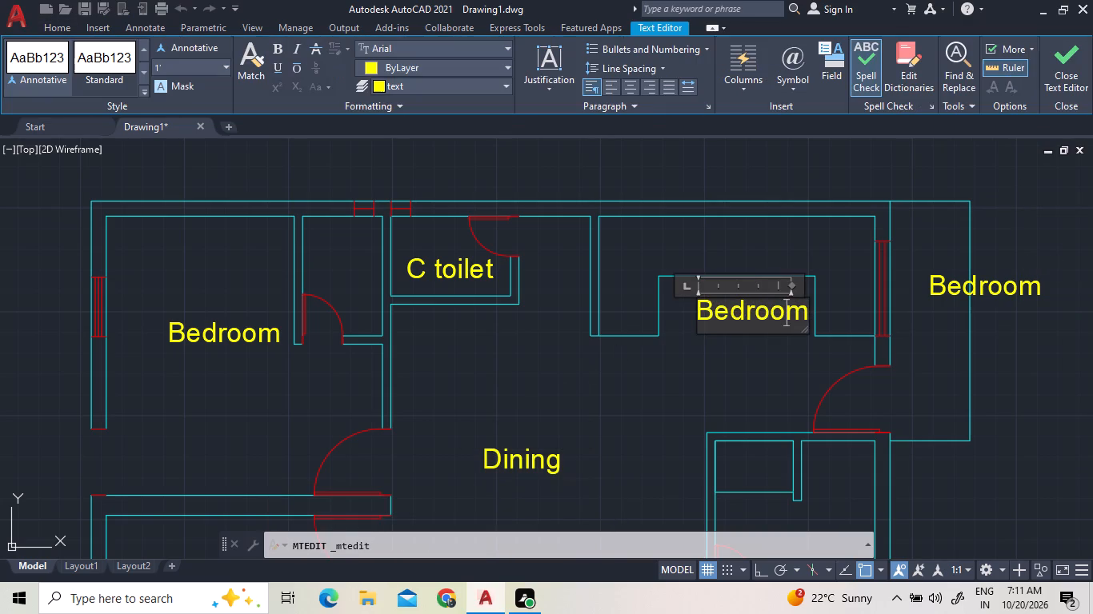
key(Right)
key(BackSpace)
key(BackSpace)
key(BackSpace)
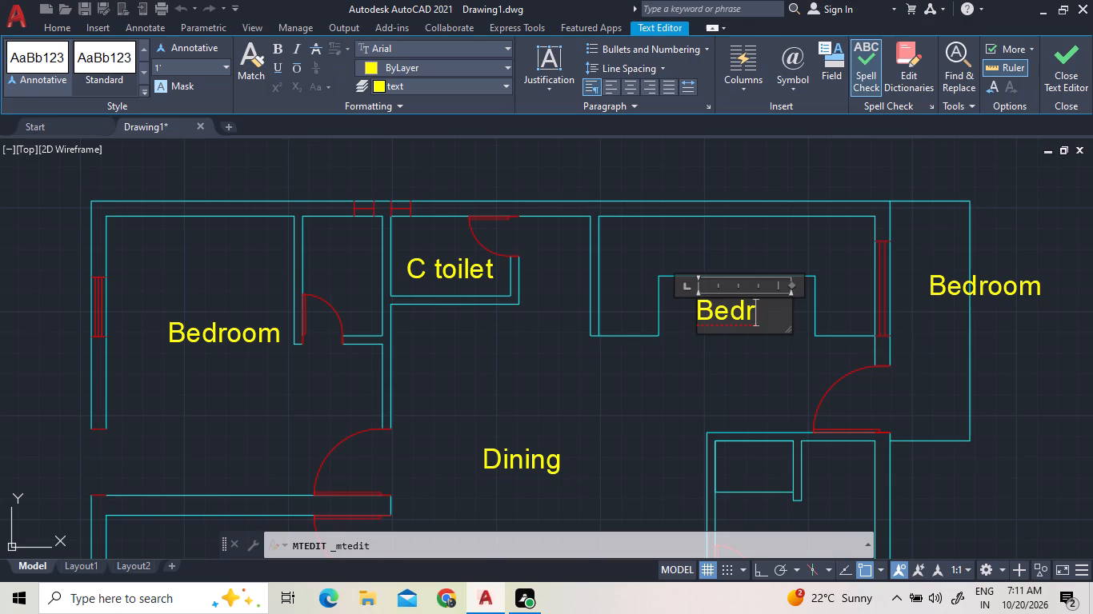
key(BackSpace)
key(BackSpace)
key(BackSpace)
key(BackSpace)
key(BackSpace)
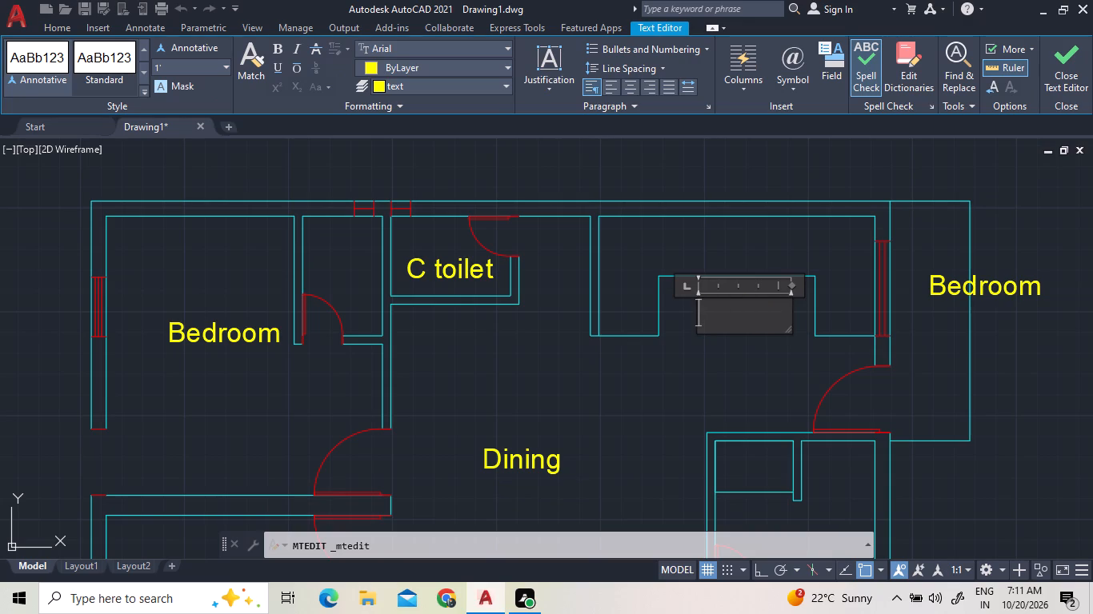
key(k)
text(it)
text(chen)
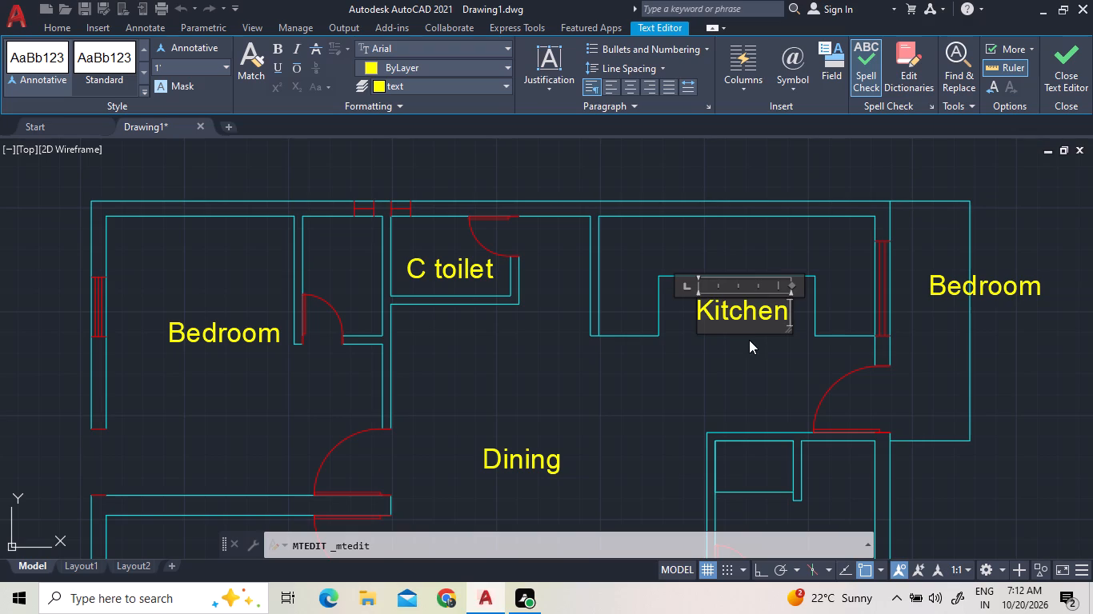
scroll(803, 335, down, 1)
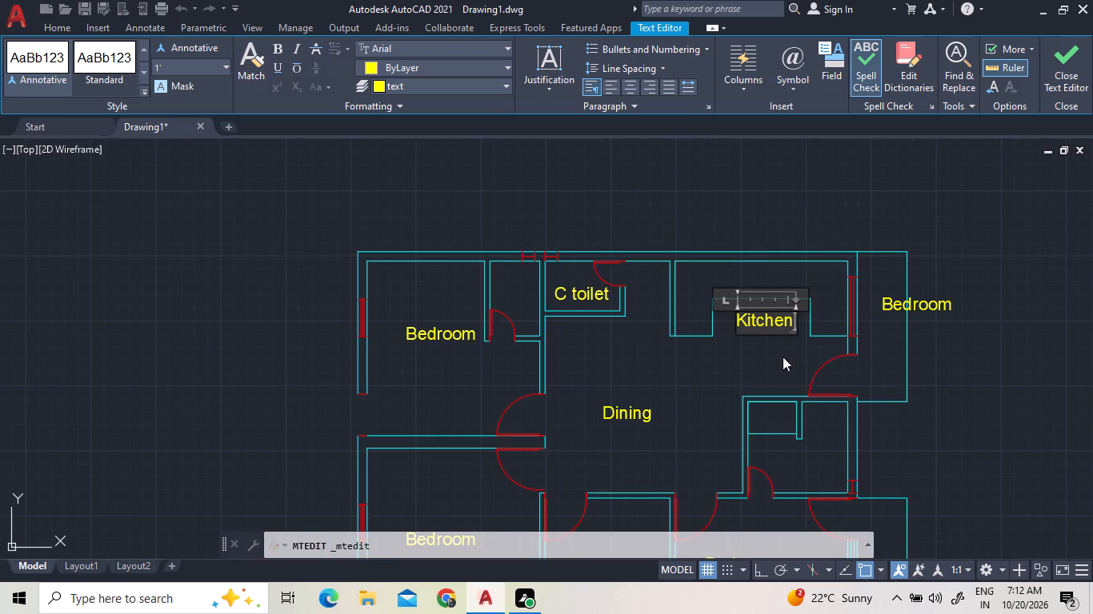
click(782, 357)
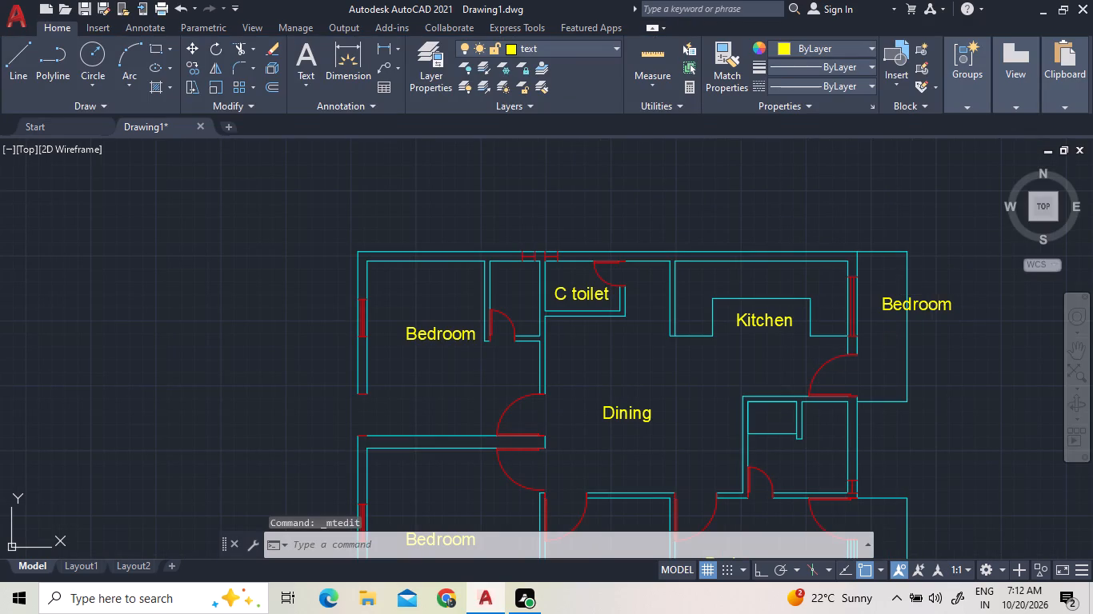
Replace the Bedroom text at the northeast outer bay, east of the kitchen, with "Utility" and finish the text.
triple_click(930, 307)
click(930, 307)
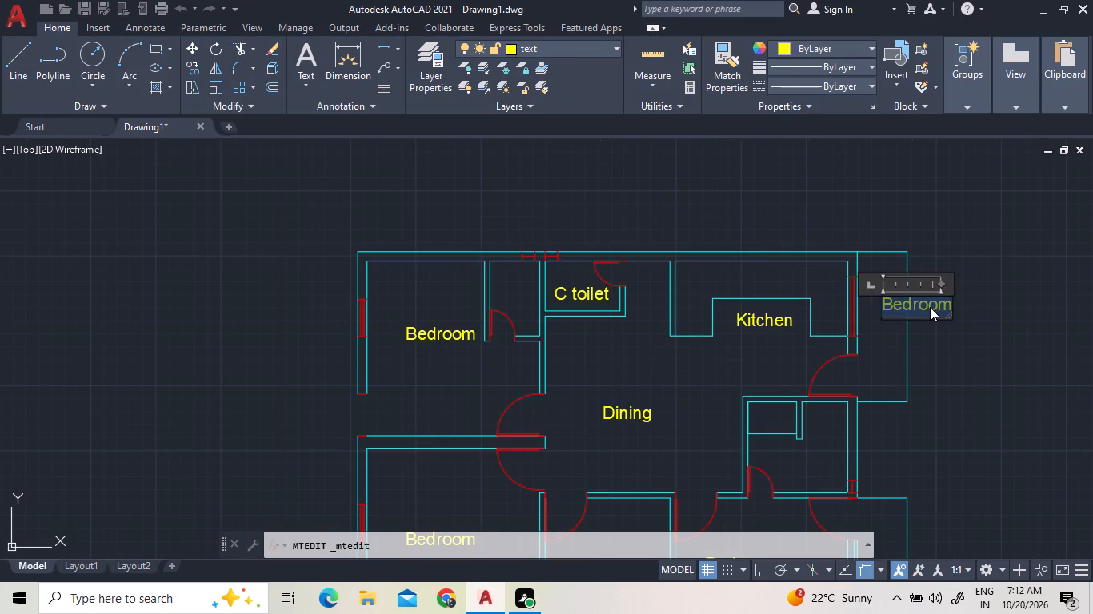
key(u)
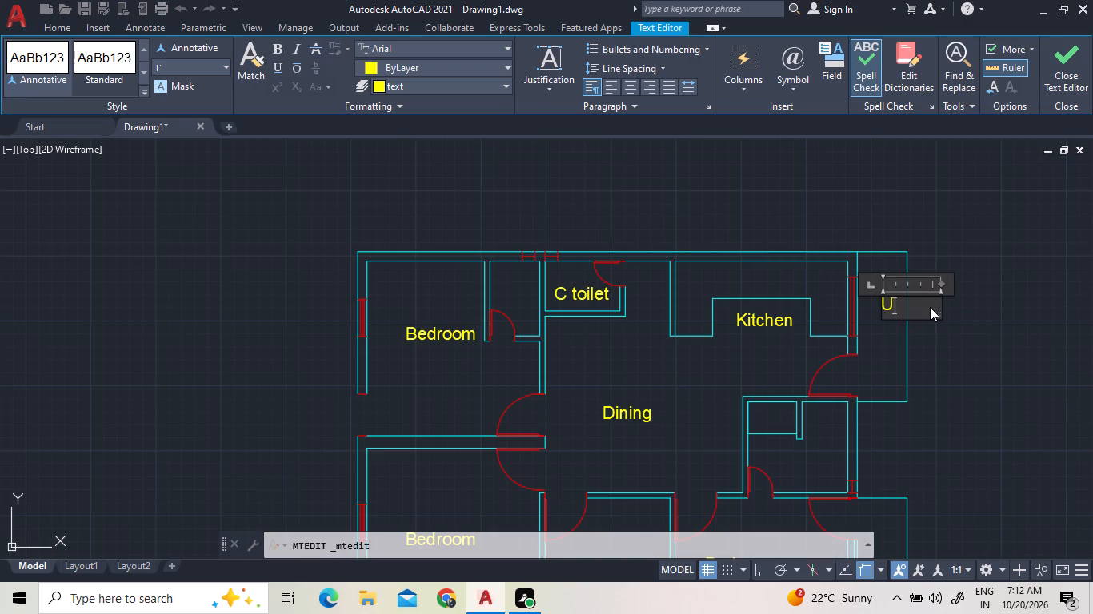
text(tility)
scroll(906, 291, down, 2)
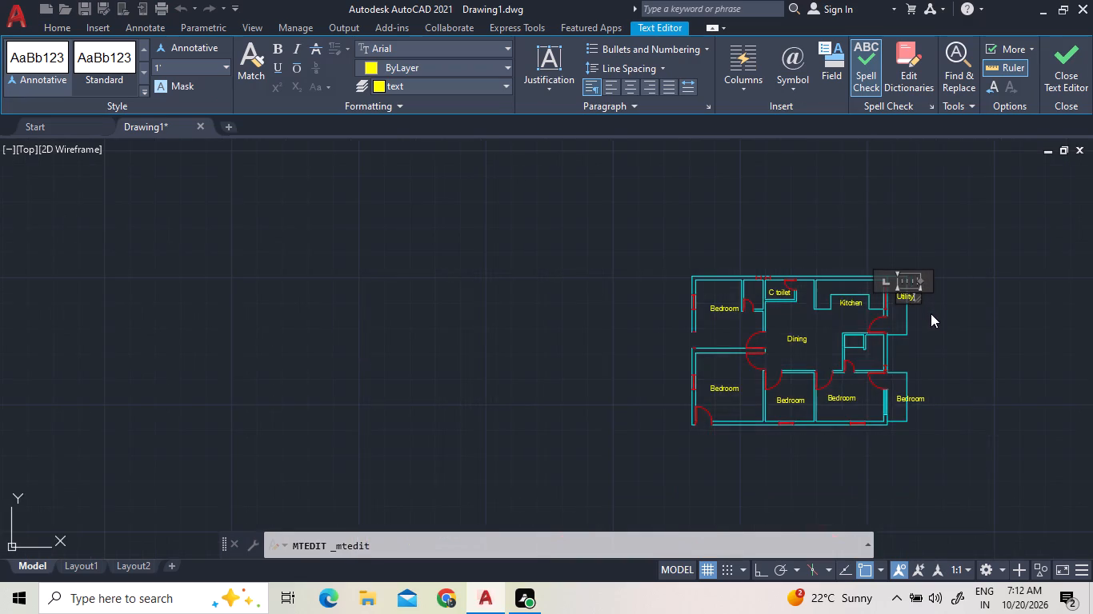
scroll(933, 314, up, 3)
click(926, 321)
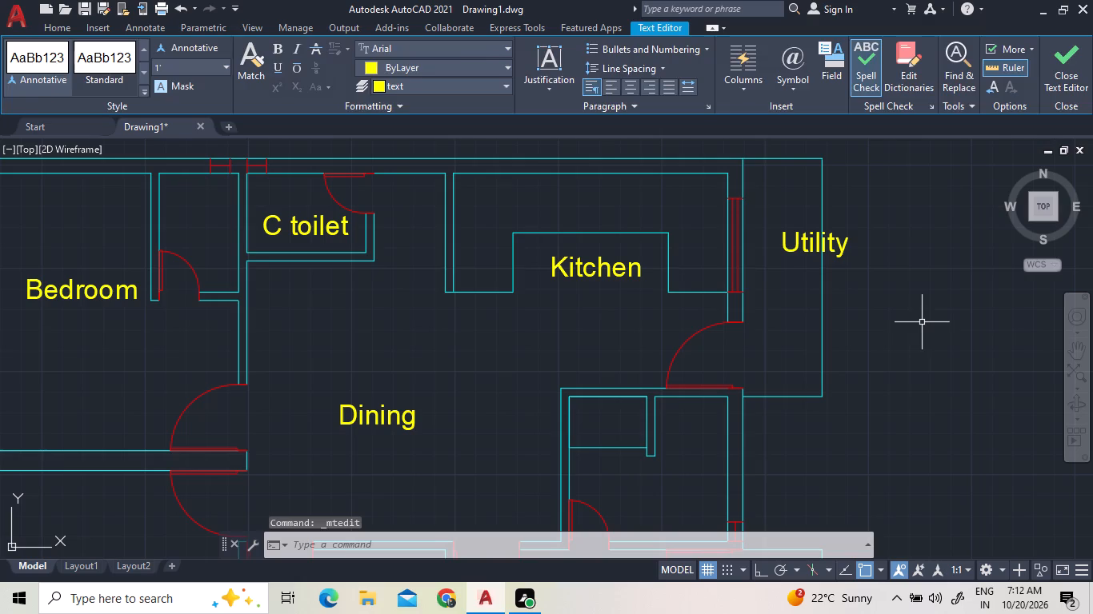
Copy the C toilet label into the small room just west of it and into the small room south of the kitchen.
scroll(743, 272, down, 2)
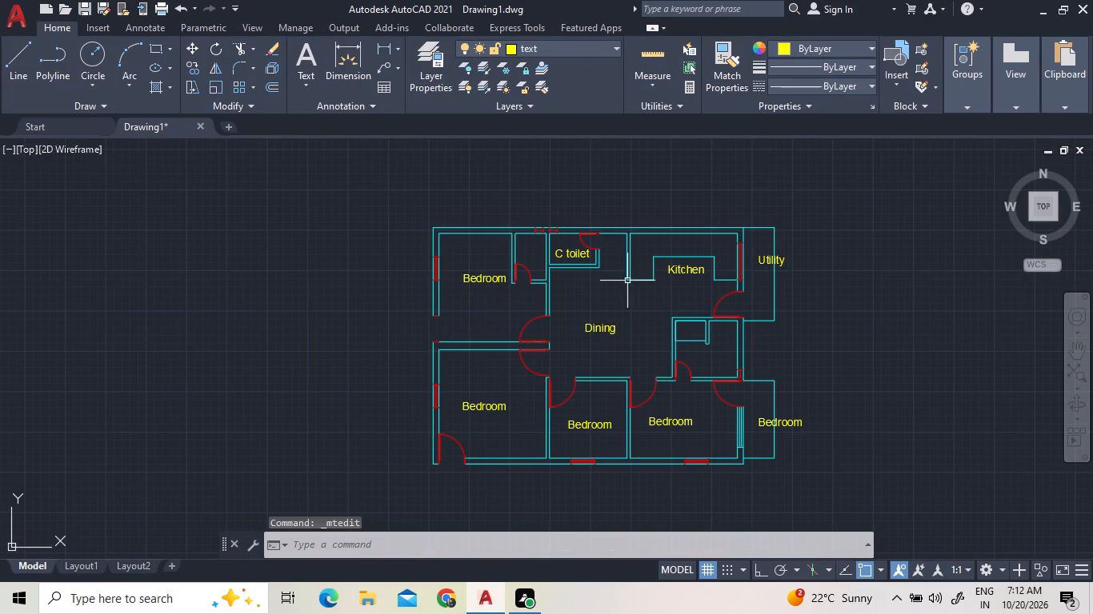
scroll(546, 245, up, 2)
click(626, 268)
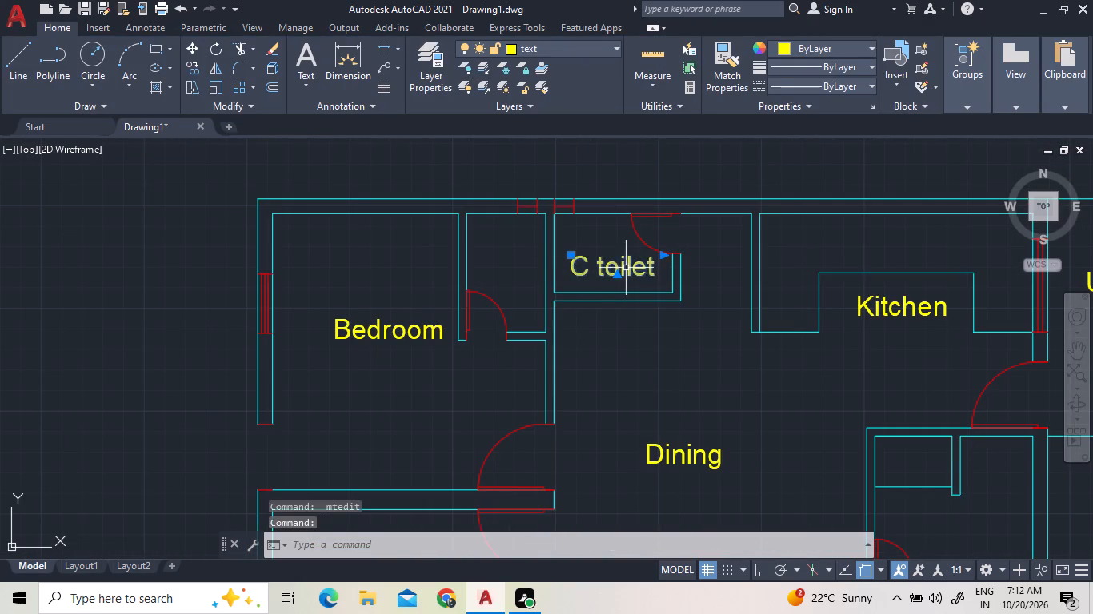
right_click(613, 269)
double_click(663, 333)
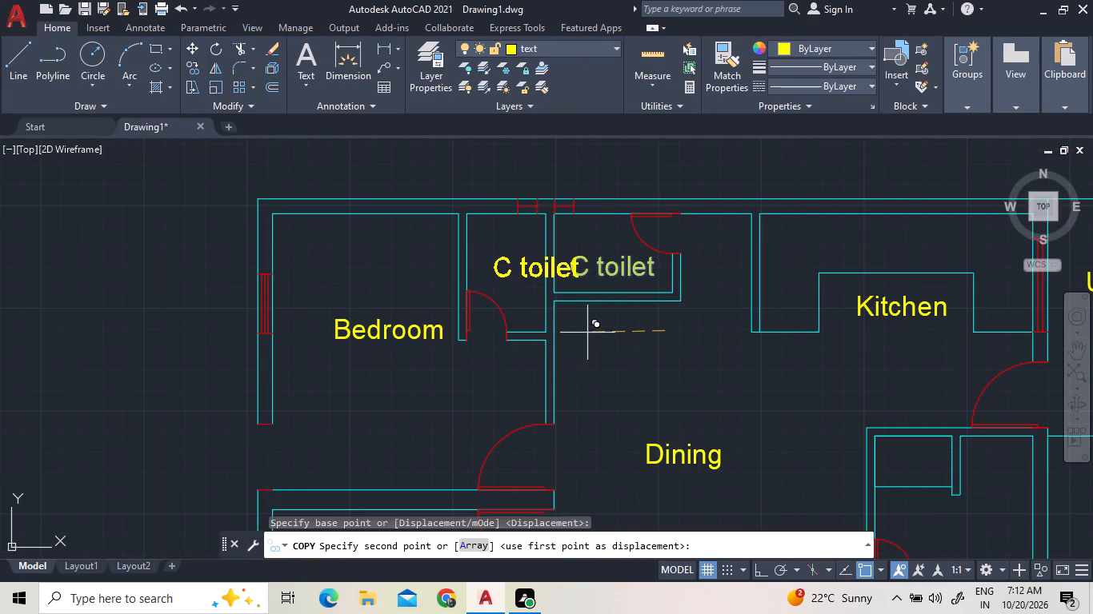
click(563, 325)
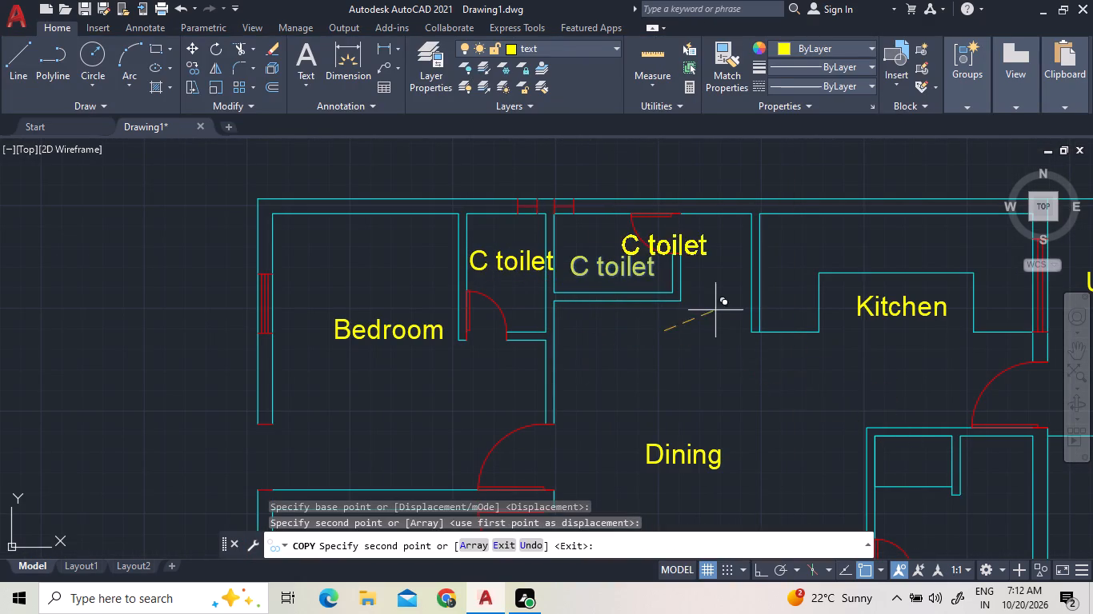
scroll(687, 294, down, 3)
scroll(747, 363, up, 3)
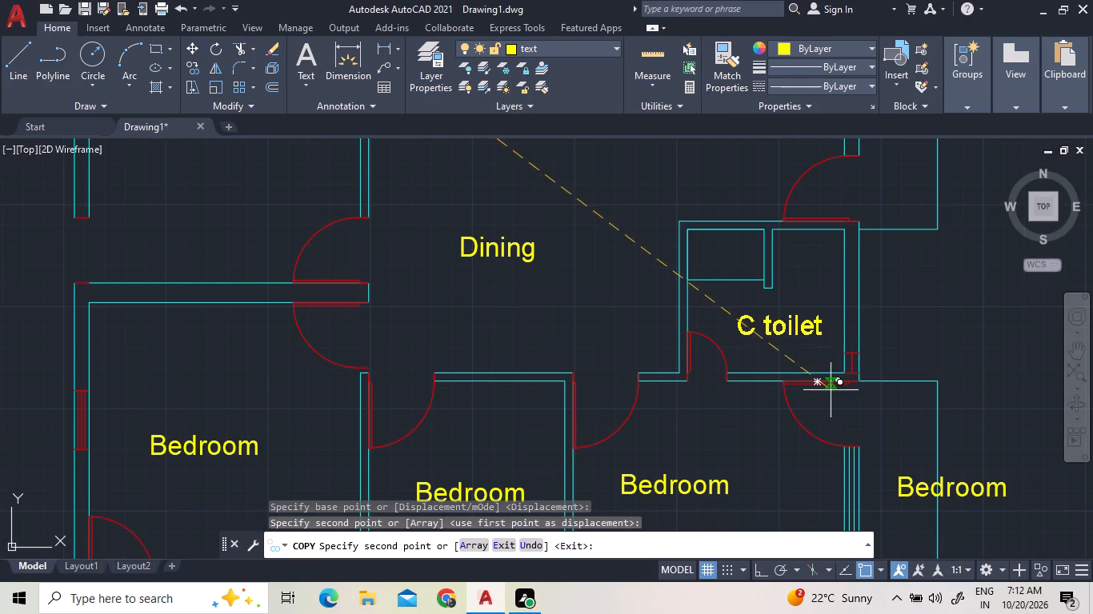
click(831, 389)
right_click(927, 329)
click(930, 336)
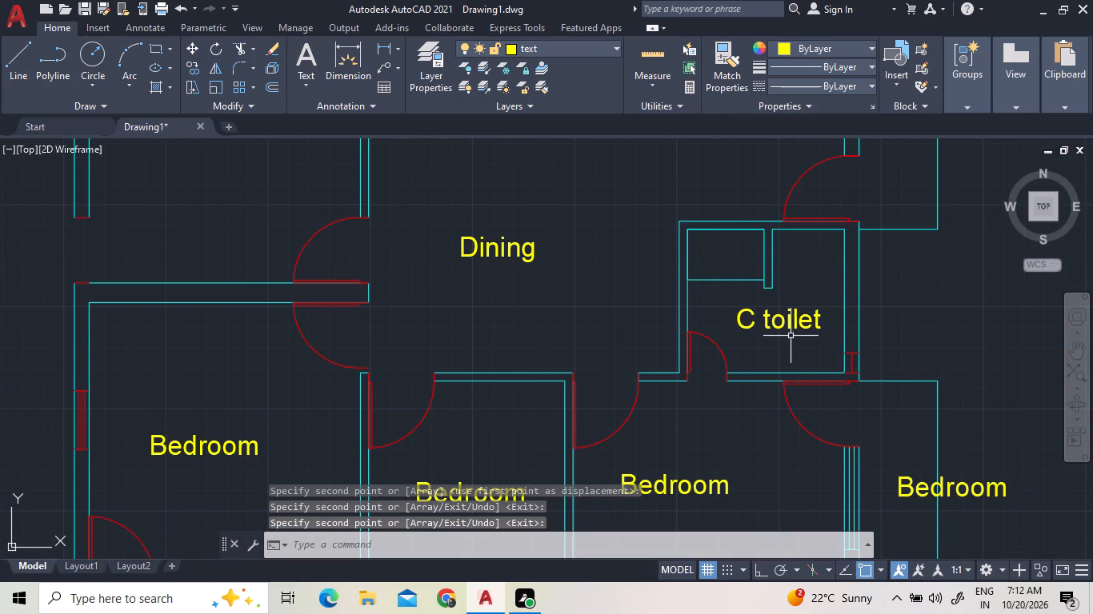
Remove the leading C from the label copied into the room south of the kitchen so it reads "toilet".
triple_click(764, 320)
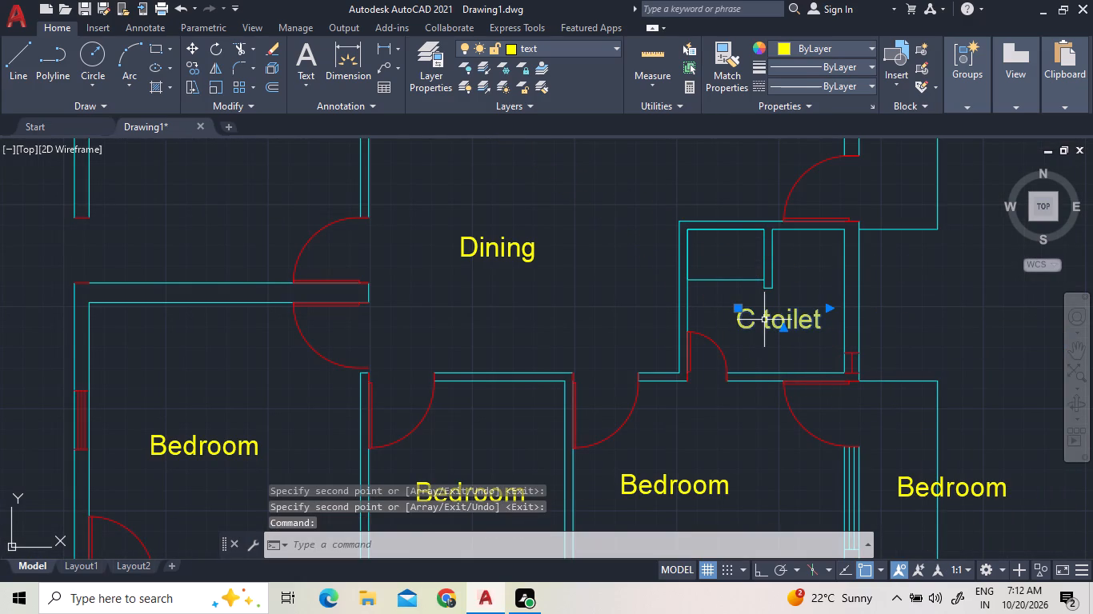
click(764, 320)
triple_click(769, 320)
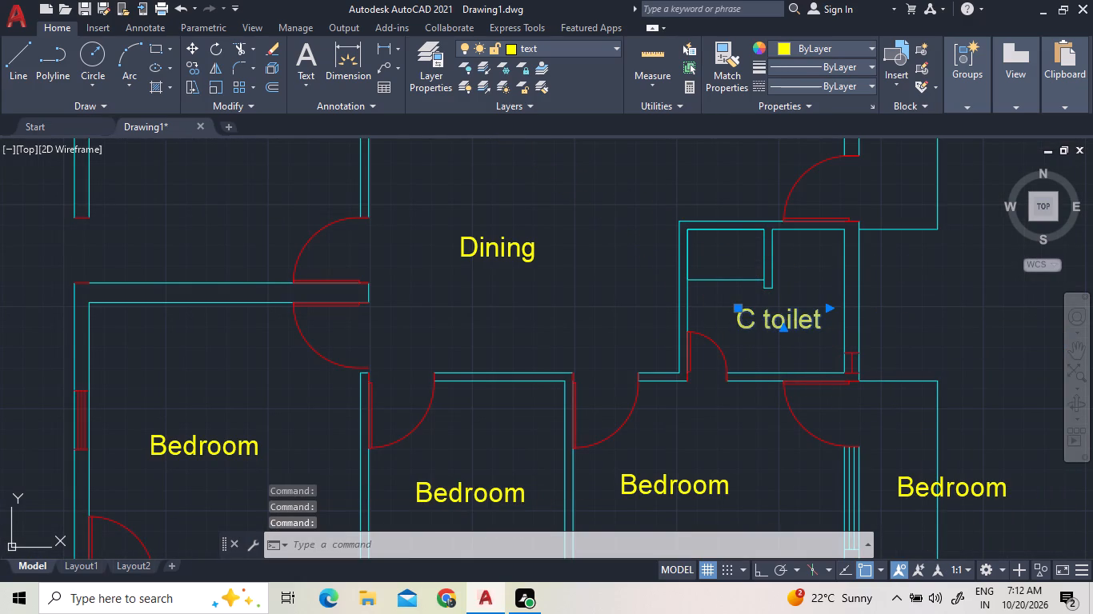
click(758, 314)
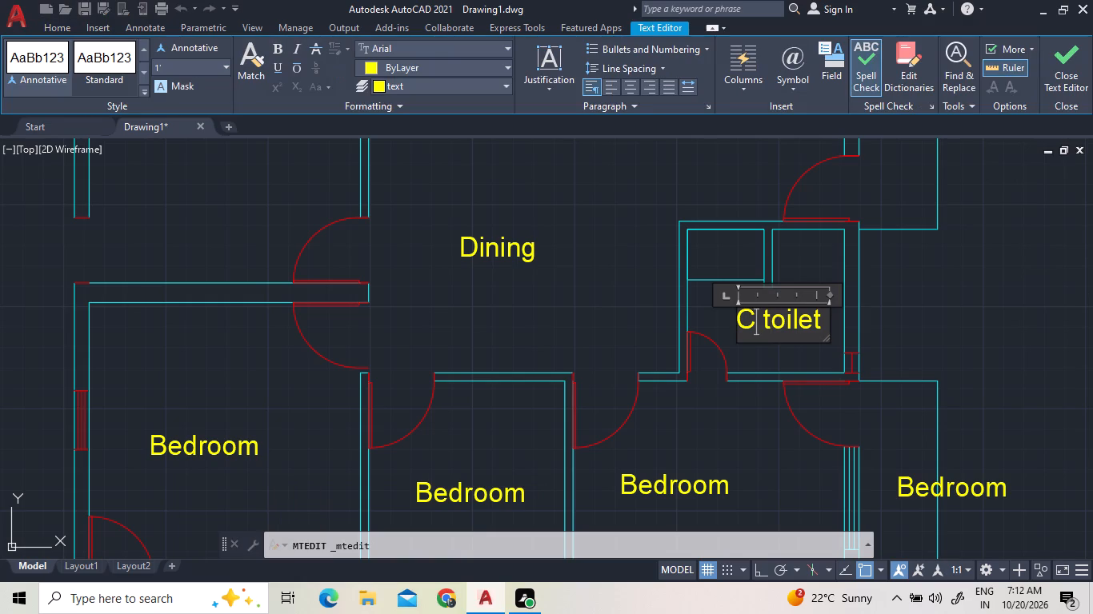
key(BackSpace)
key(BackSpace)
key(BackSpace)
key(BackSpace)
key(Right)
key(BackSpace)
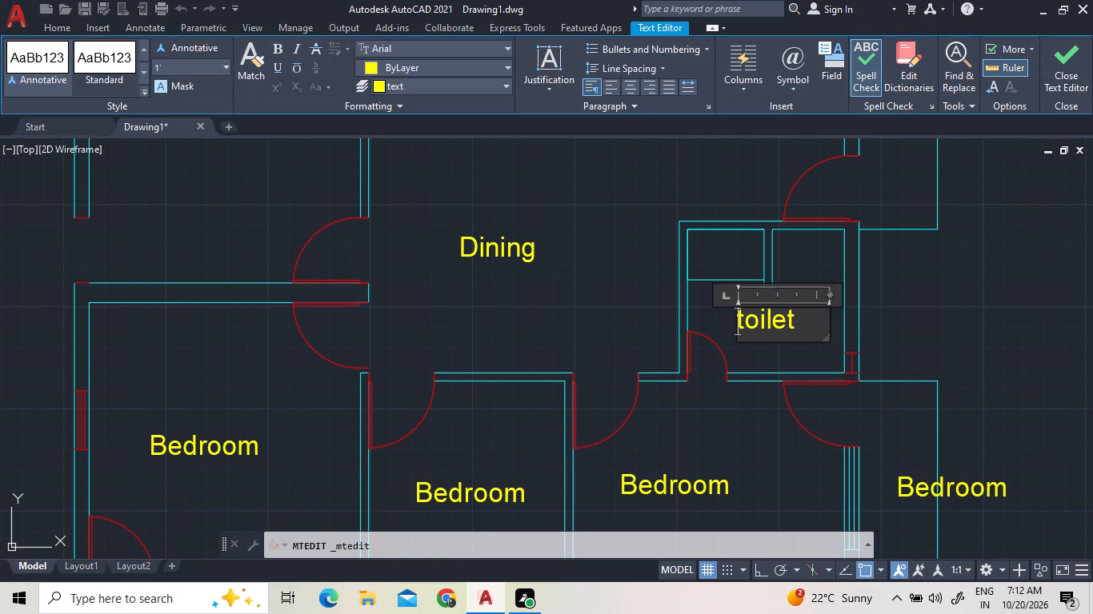
click(782, 262)
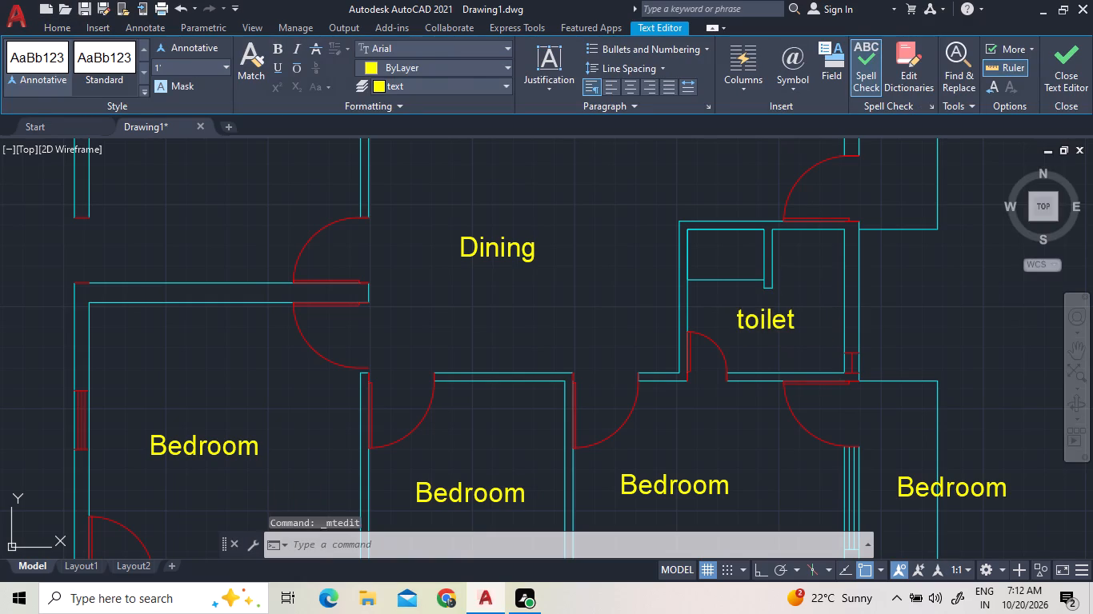
Remove the leading C from the label in the small room beside the northwest bedroom so it reads "toilet".
scroll(759, 325, down, 3)
scroll(472, 135, up, 3)
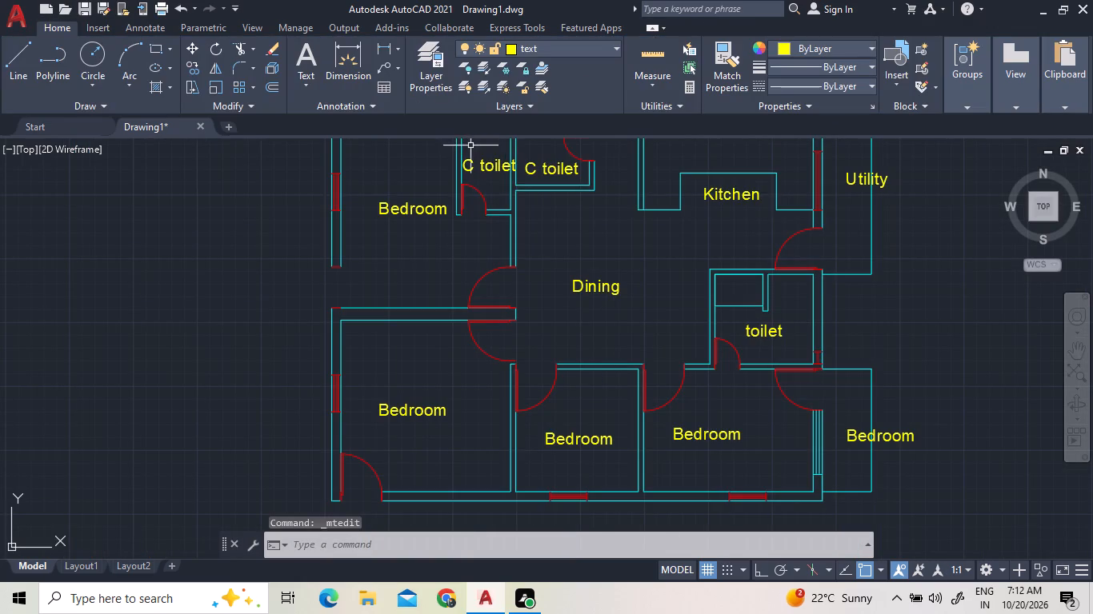
scroll(470, 146, up, 6)
click(513, 358)
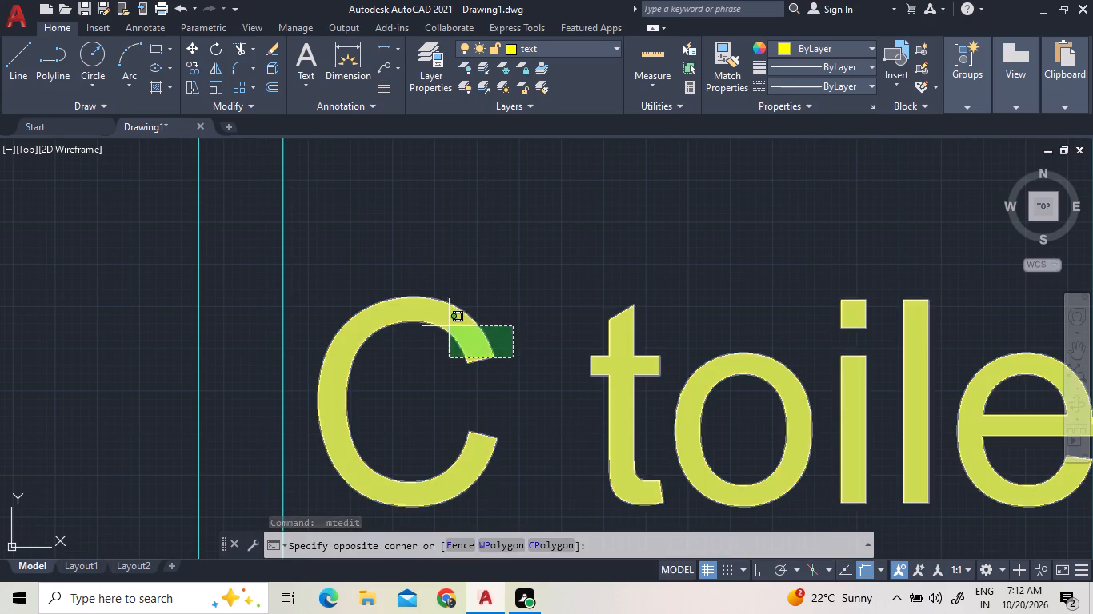
triple_click(448, 325)
triple_click(448, 325)
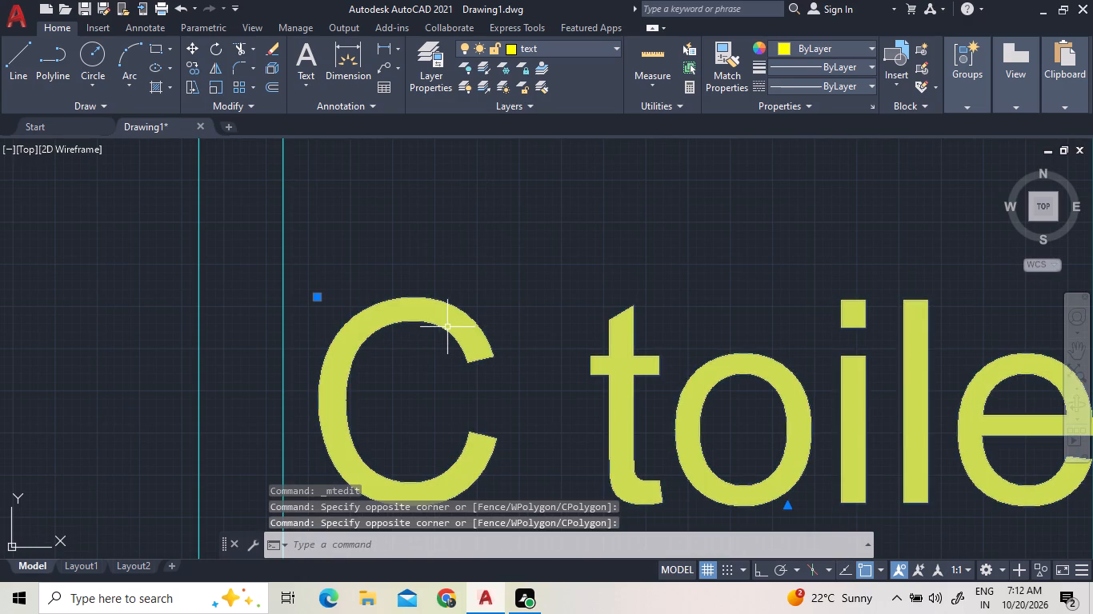
click(678, 377)
scroll(617, 353, down, 2)
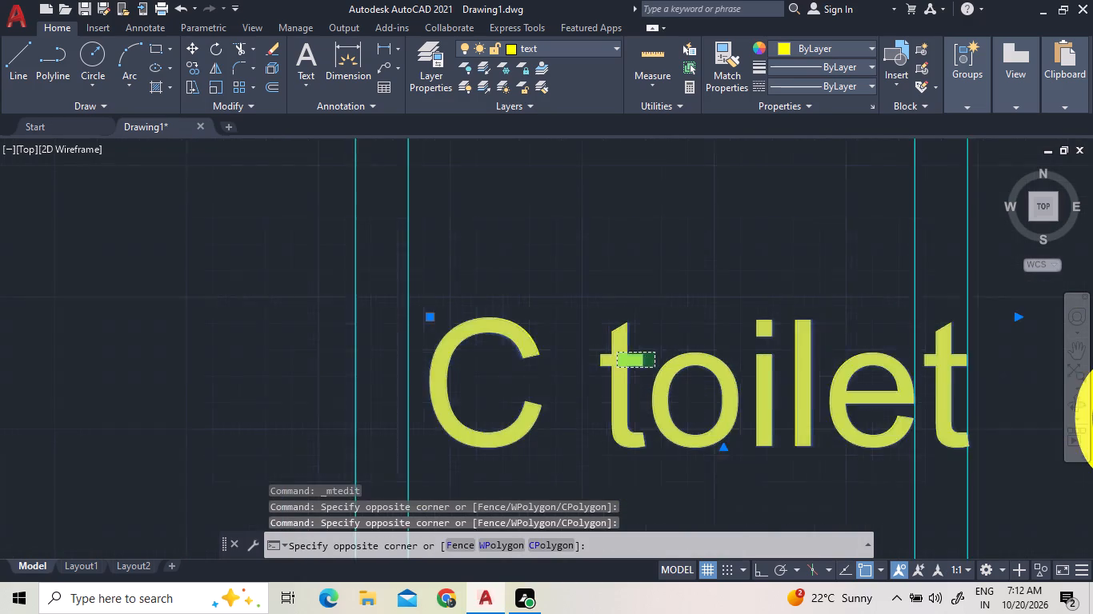
triple_click(668, 361)
click(667, 362)
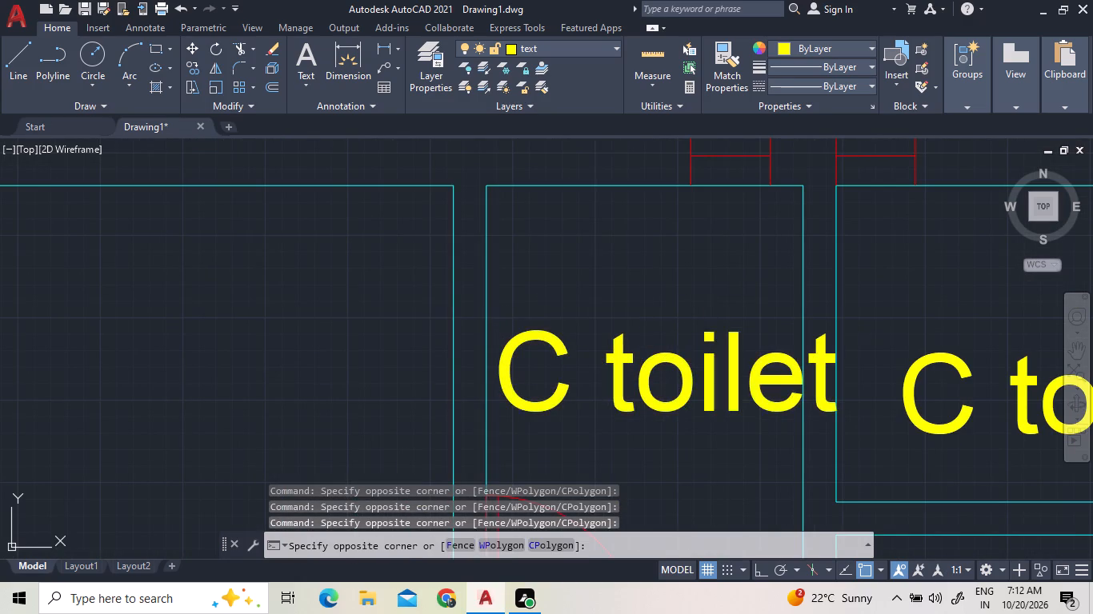
click(613, 361)
key(BackSpace)
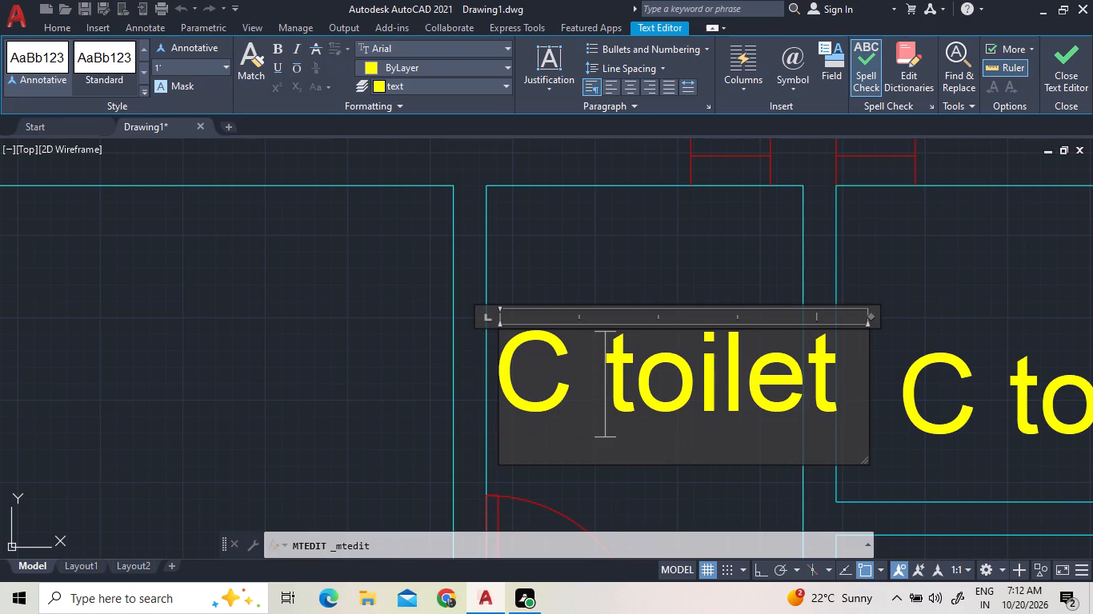
key(BackSpace)
key(BackSpace)
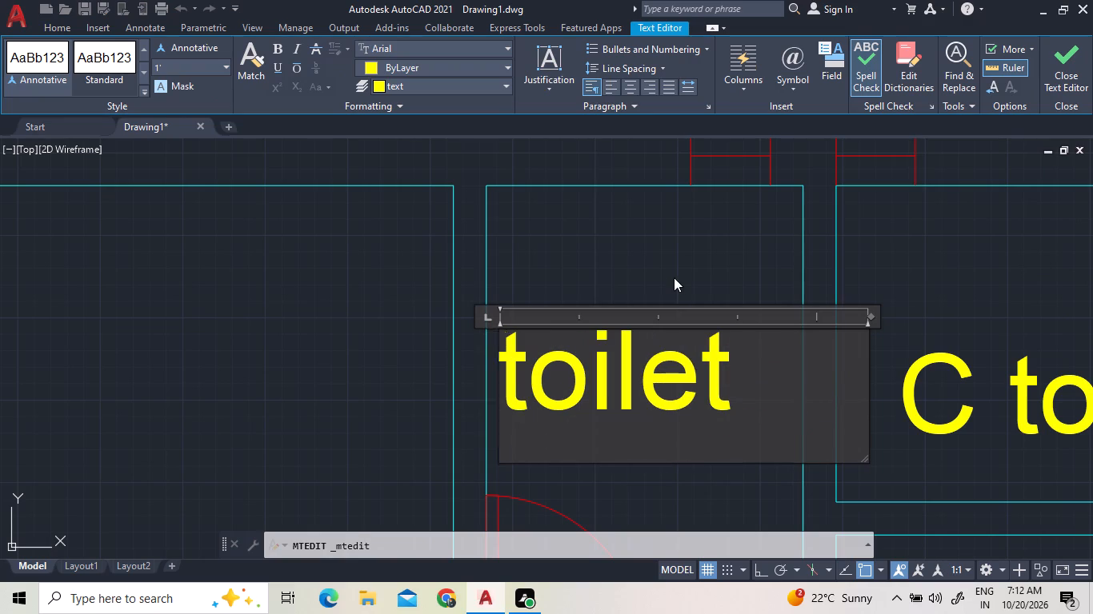
click(674, 277)
Add "Master" before the Bedroom text in the southeast room south of the toilet, so the label reads "Master Bedroom".
scroll(673, 265, down, 5)
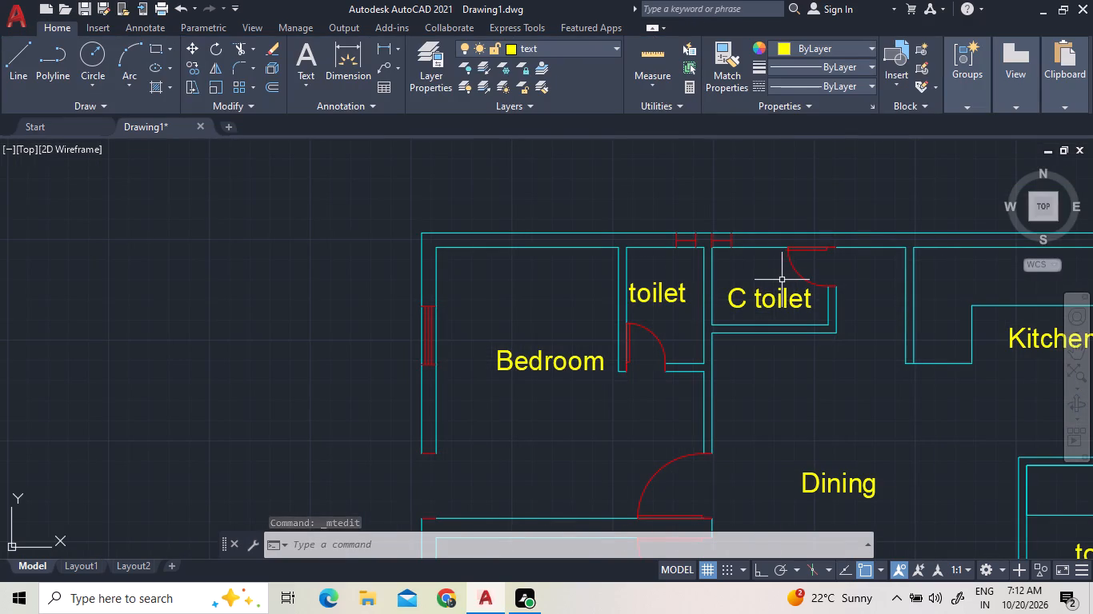
scroll(775, 277, down, 2)
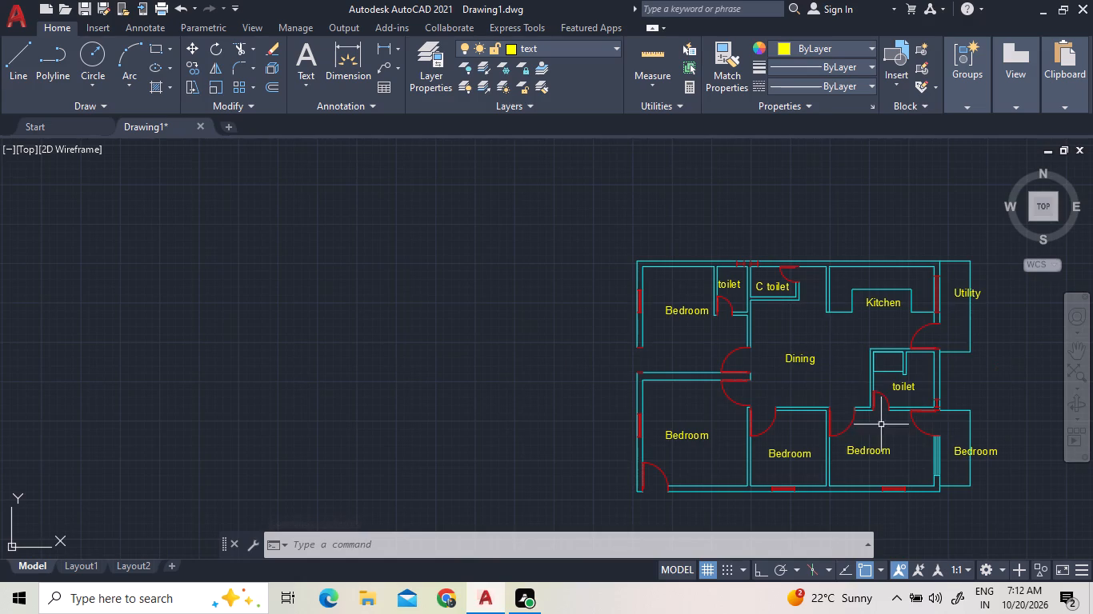
scroll(883, 464, up, 2)
triple_click(858, 437)
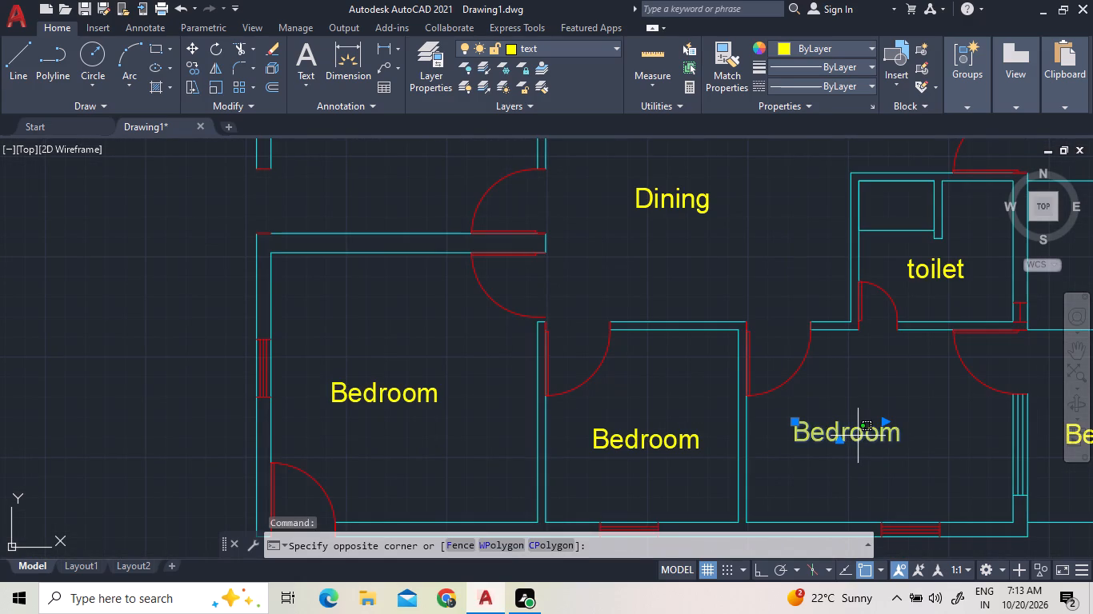
click(858, 436)
click(858, 436)
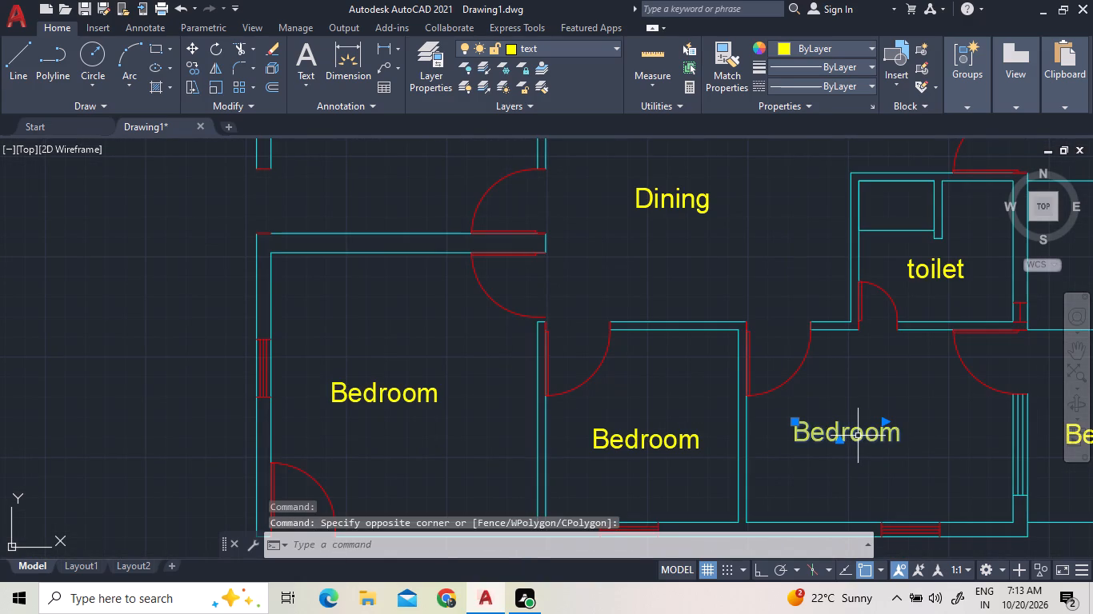
click(858, 436)
triple_click(821, 437)
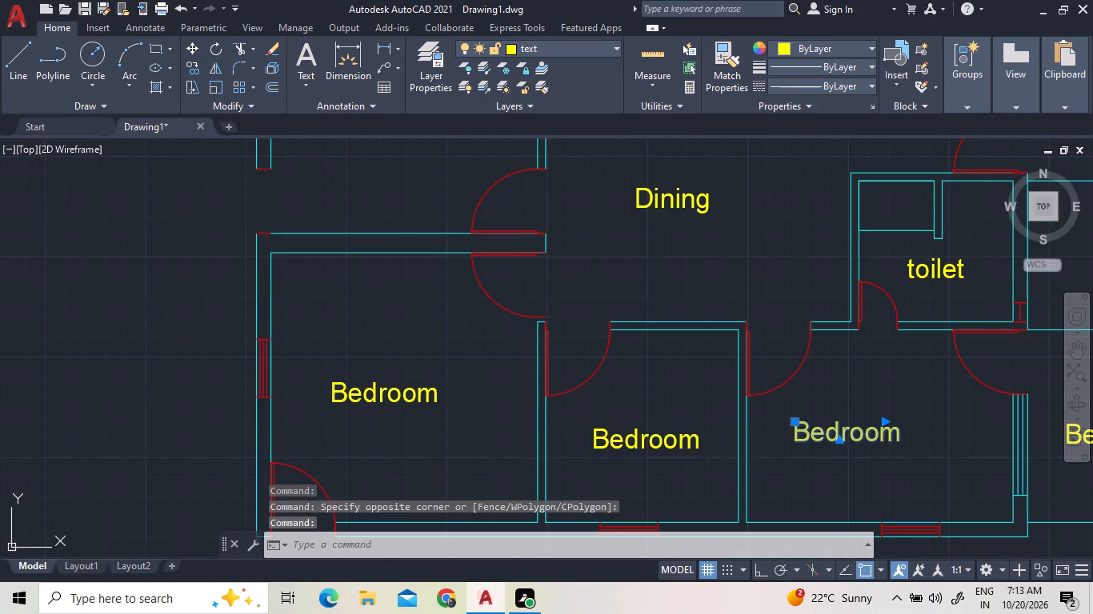
click(821, 436)
scroll(819, 437, up, 3)
click(817, 437)
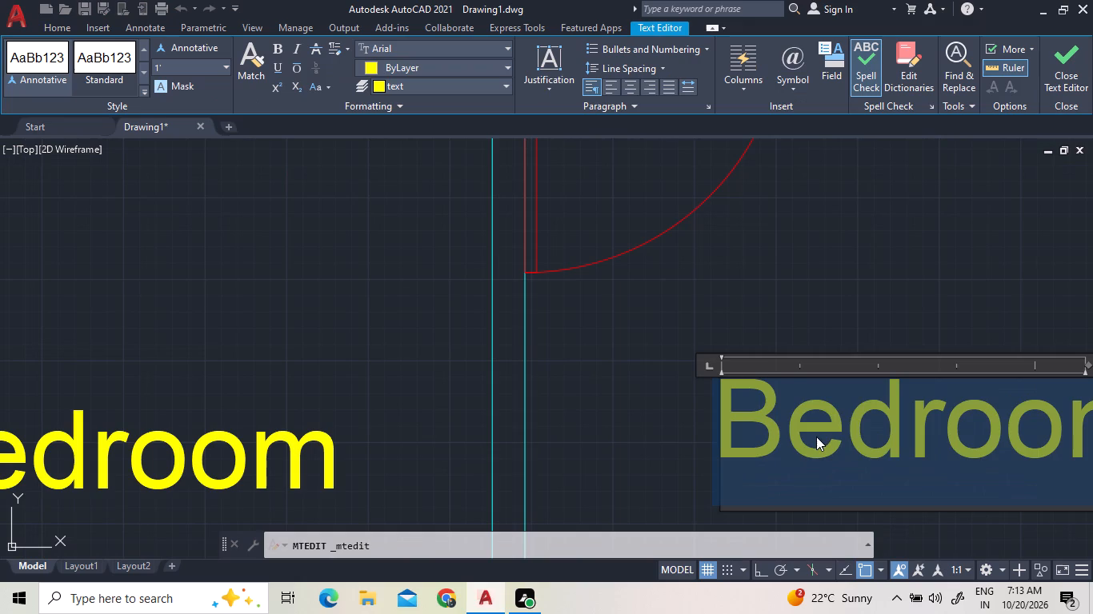
click(766, 460)
click(724, 462)
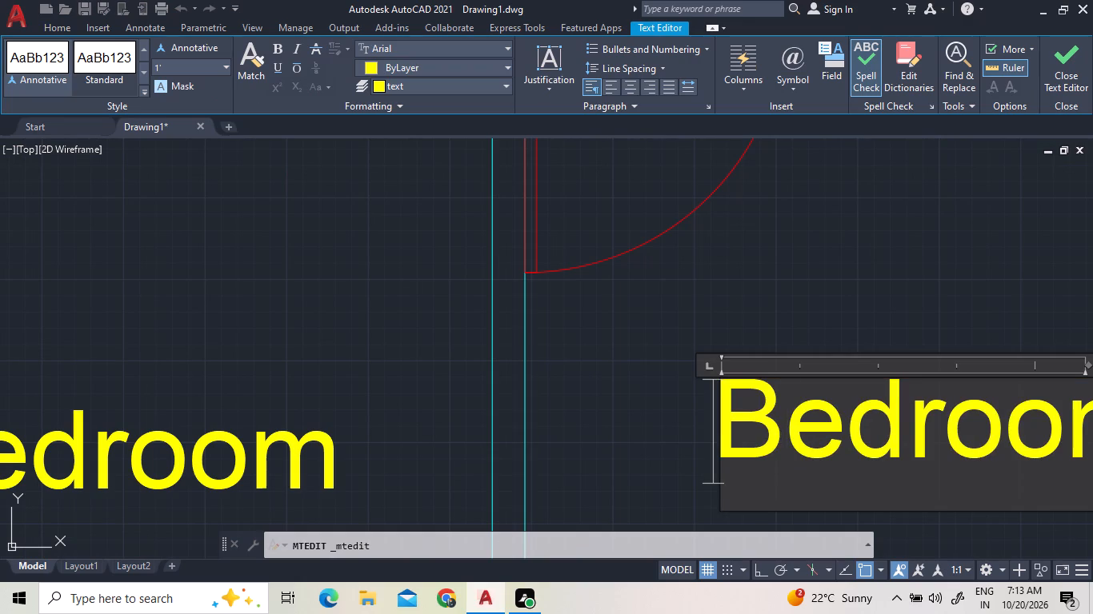
text(,M)
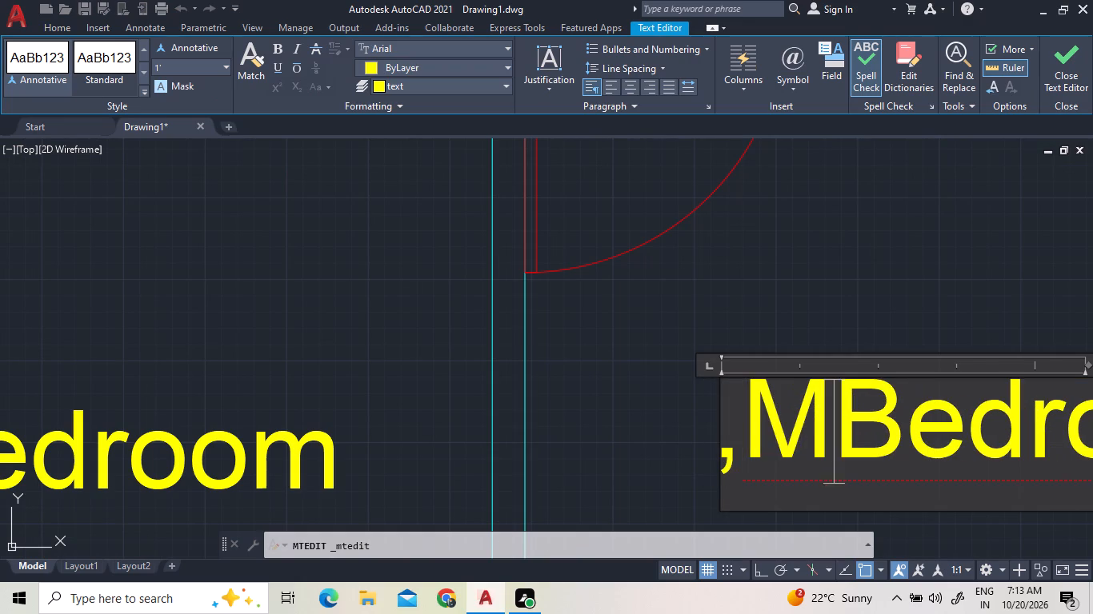
key(BackSpace)
key(BackSpace)
key(m)
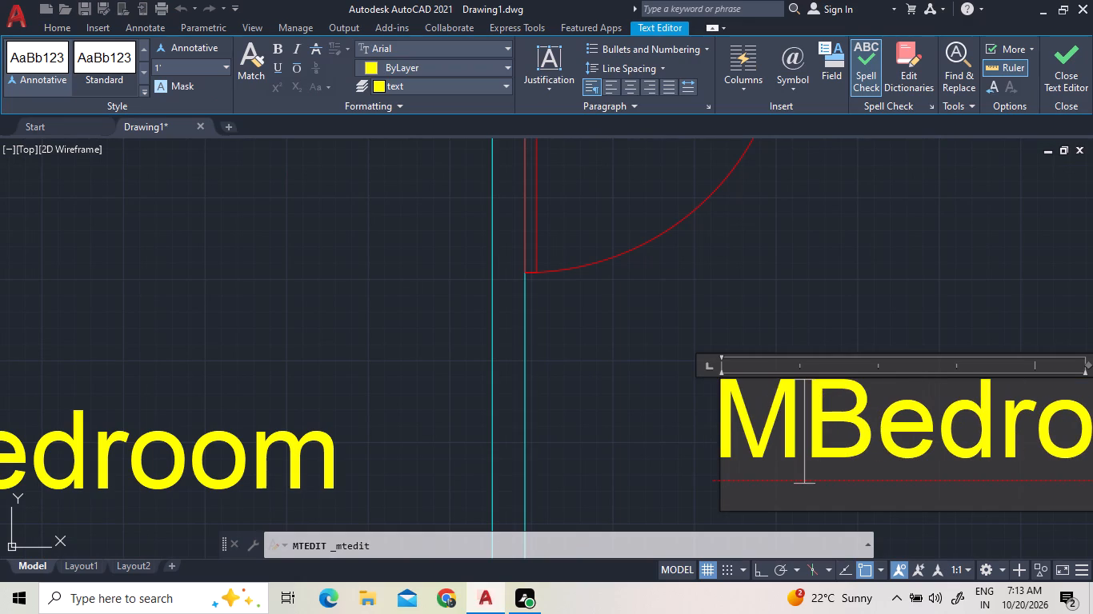
text(as)
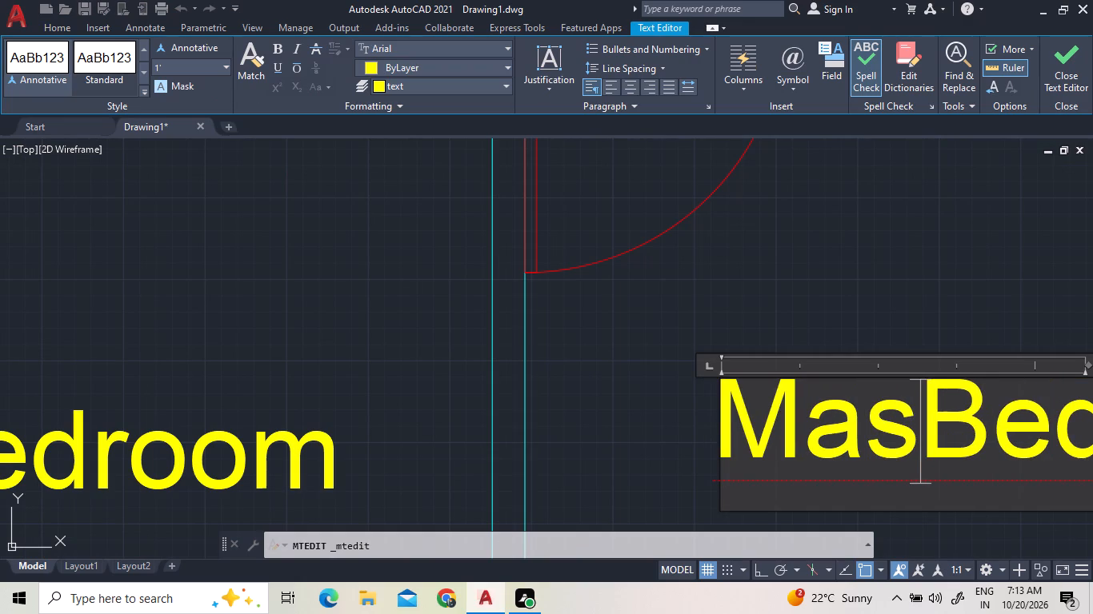
text(ter)
key(space)
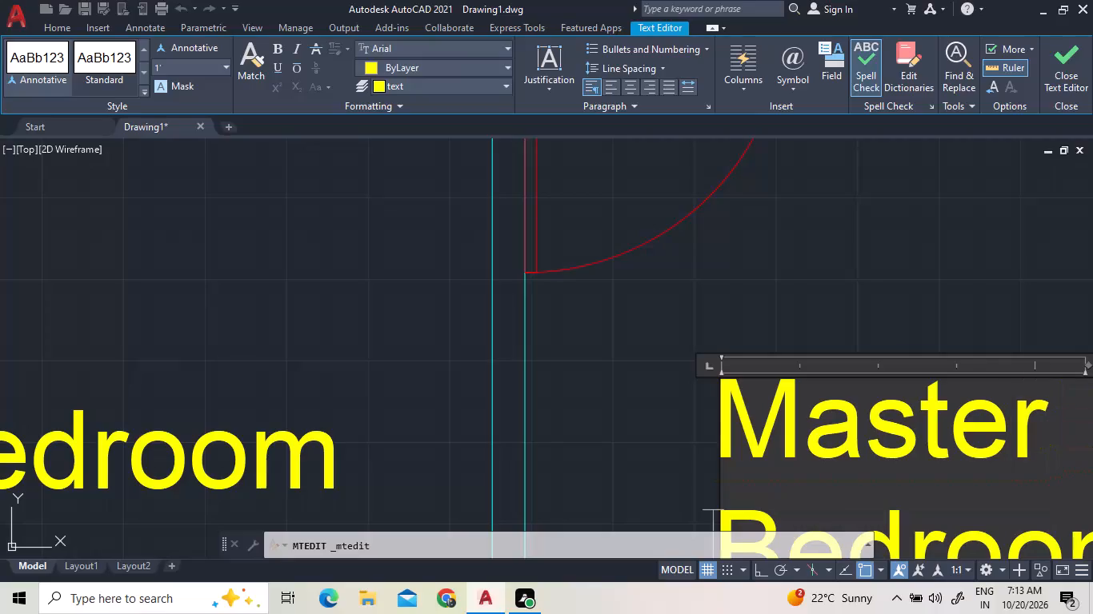
Replace the Bedroom text in the large southwest room with "Drawing Area" and finish the text.
scroll(727, 448, down, 3)
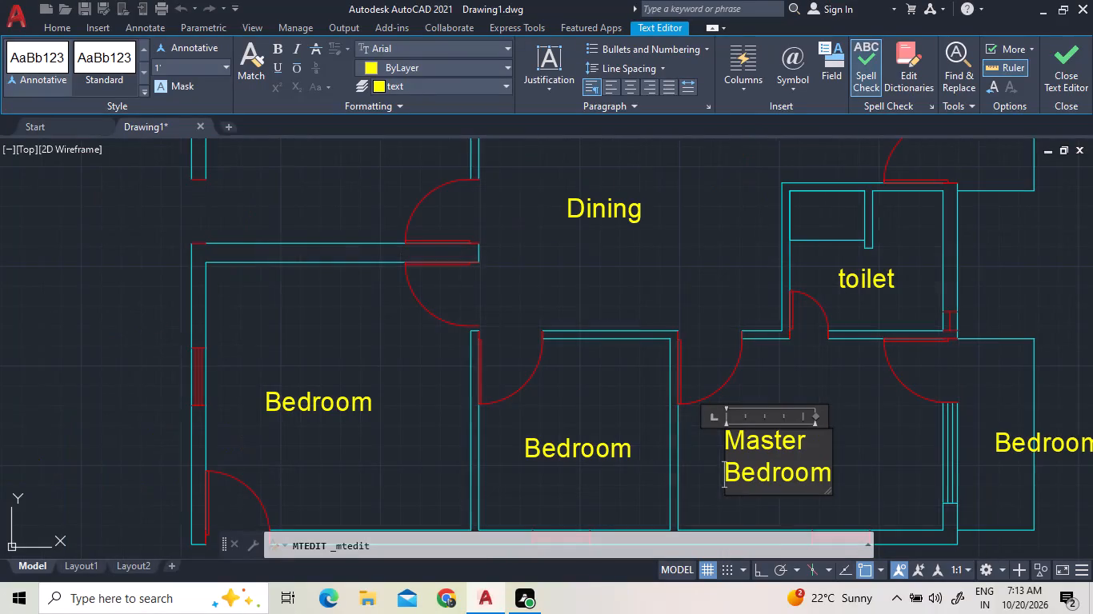
triple_click(298, 405)
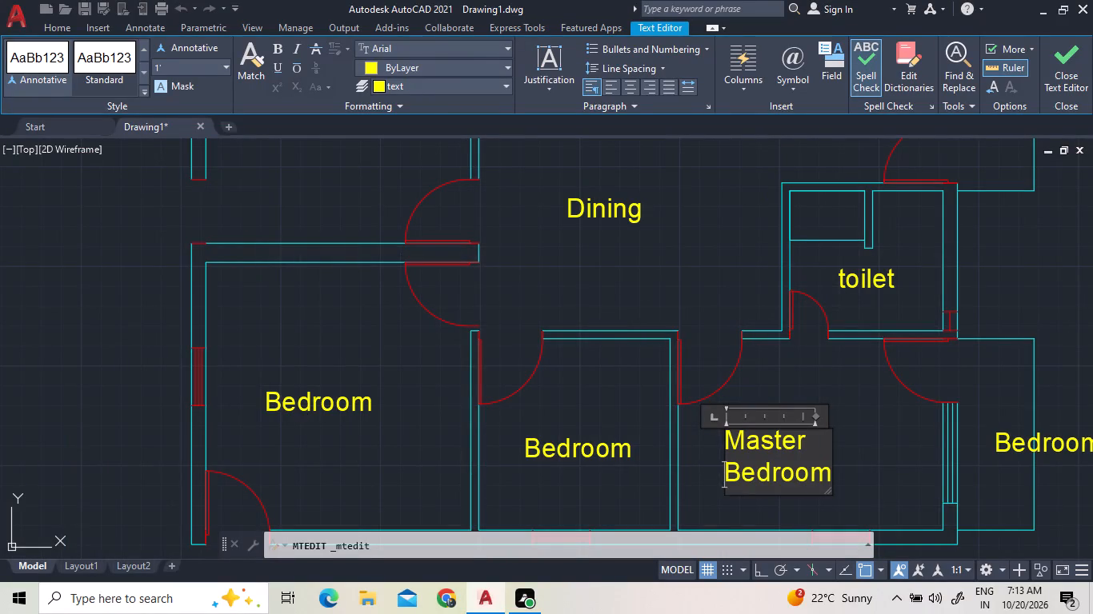
click(298, 405)
double_click(298, 405)
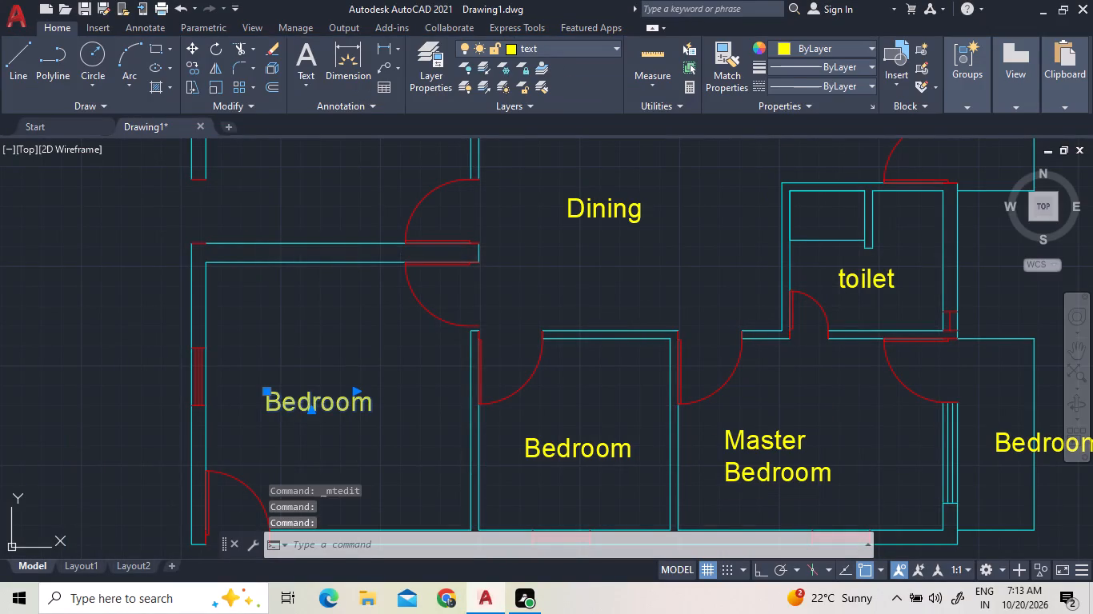
triple_click(298, 405)
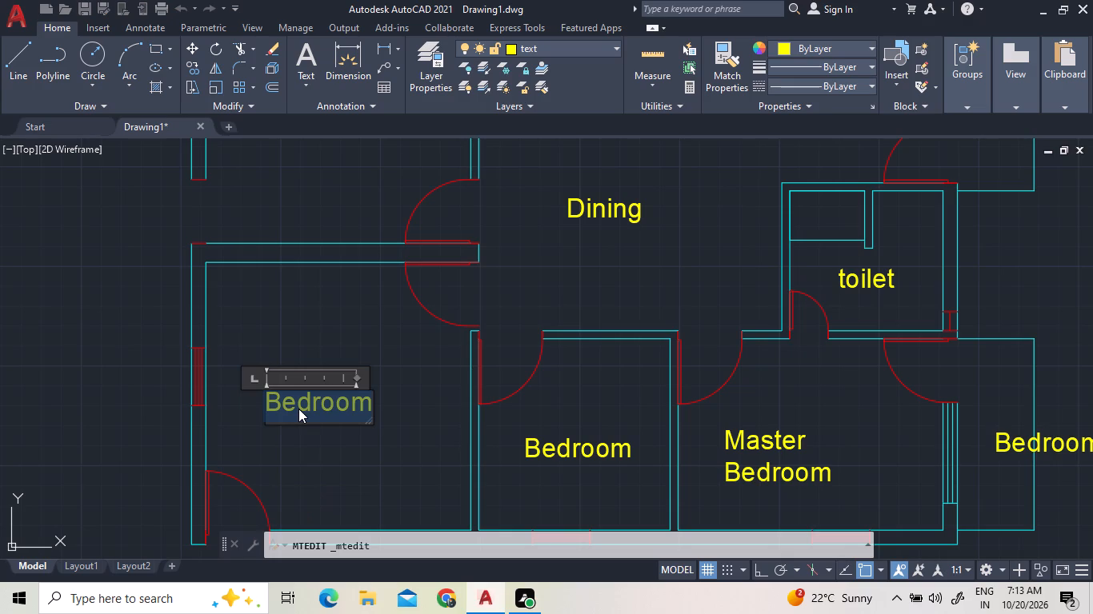
key(d)
key(r)
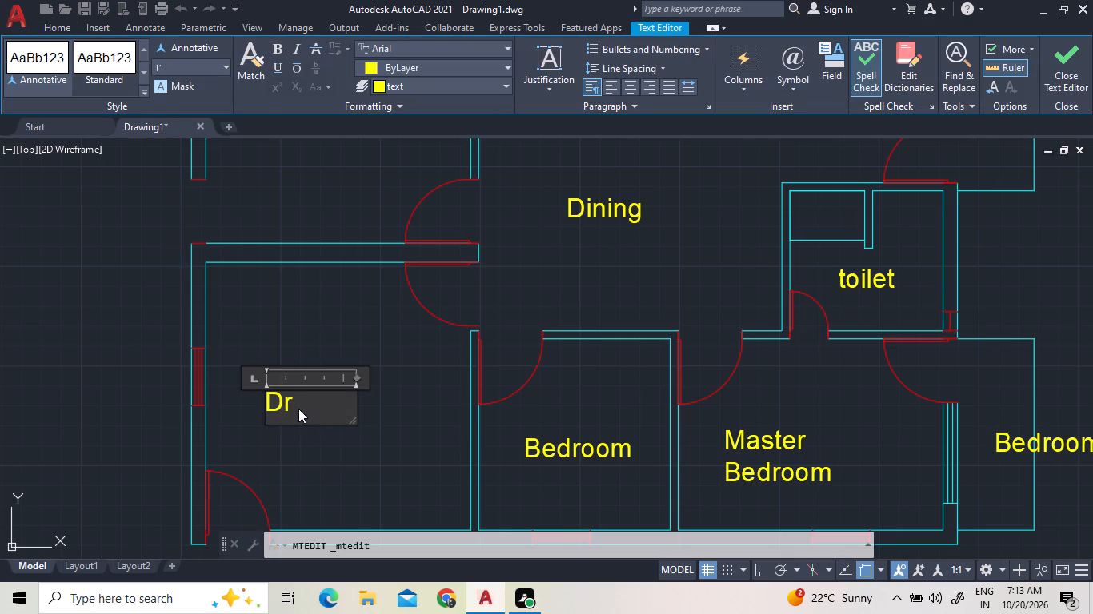
key(a)
text(wing)
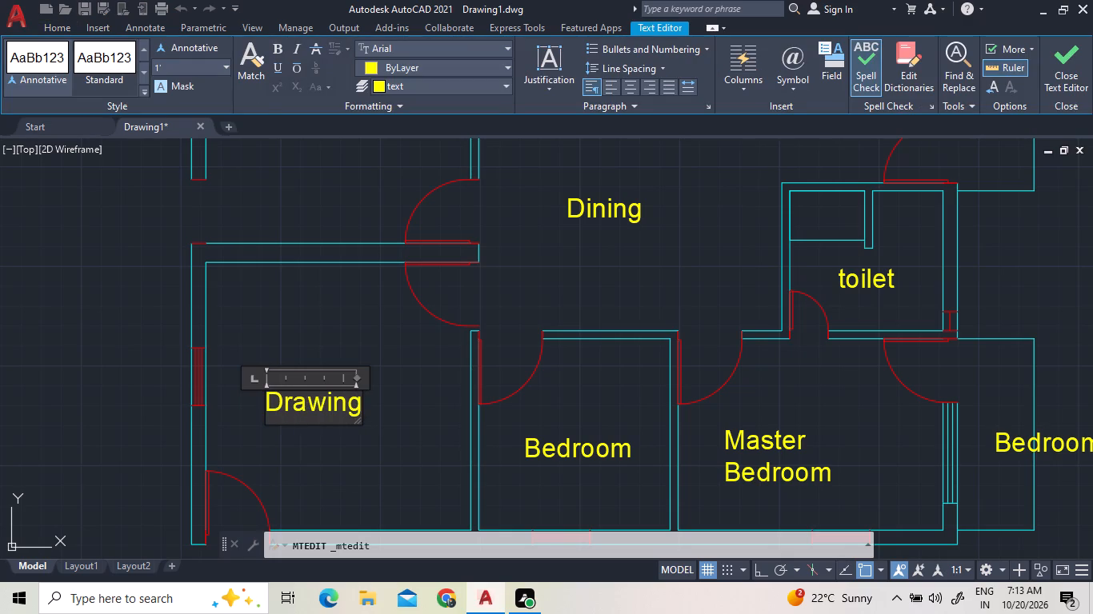
key(space)
key(a)
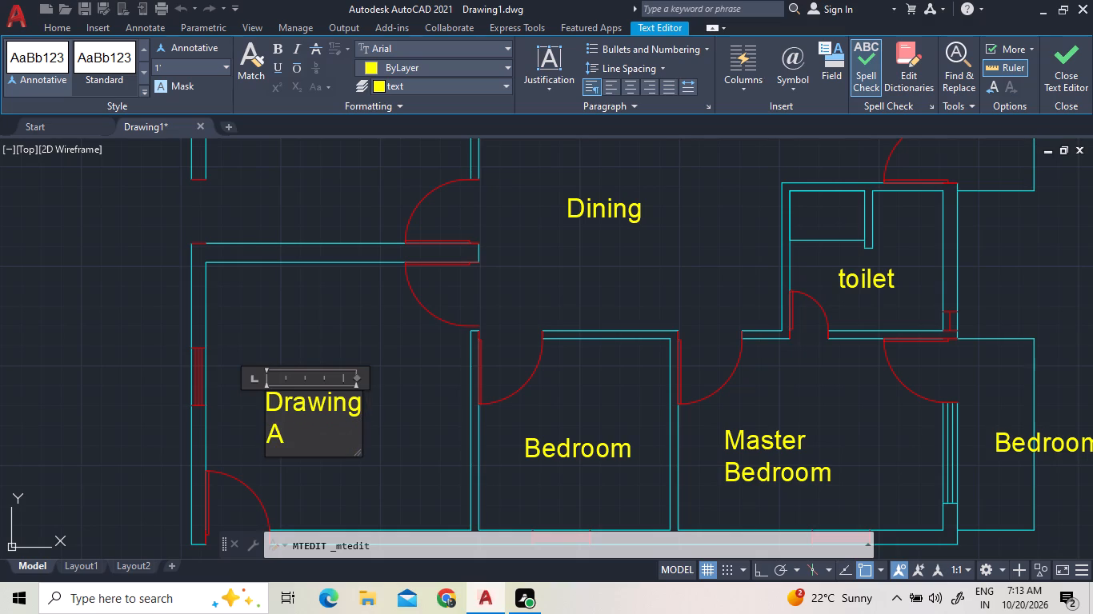
text(rea)
scroll(492, 285, down, 3)
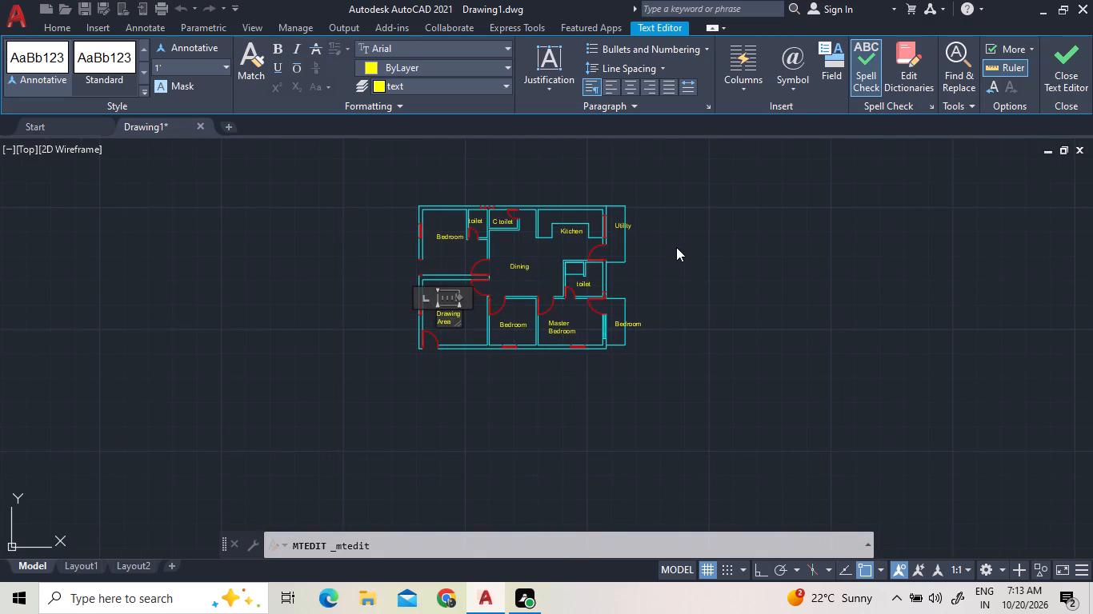
click(676, 247)
Add a multiline text "V" with 1' height just outside the north wall, above the small opening of the northwest toilet.
scroll(538, 207, up, 2)
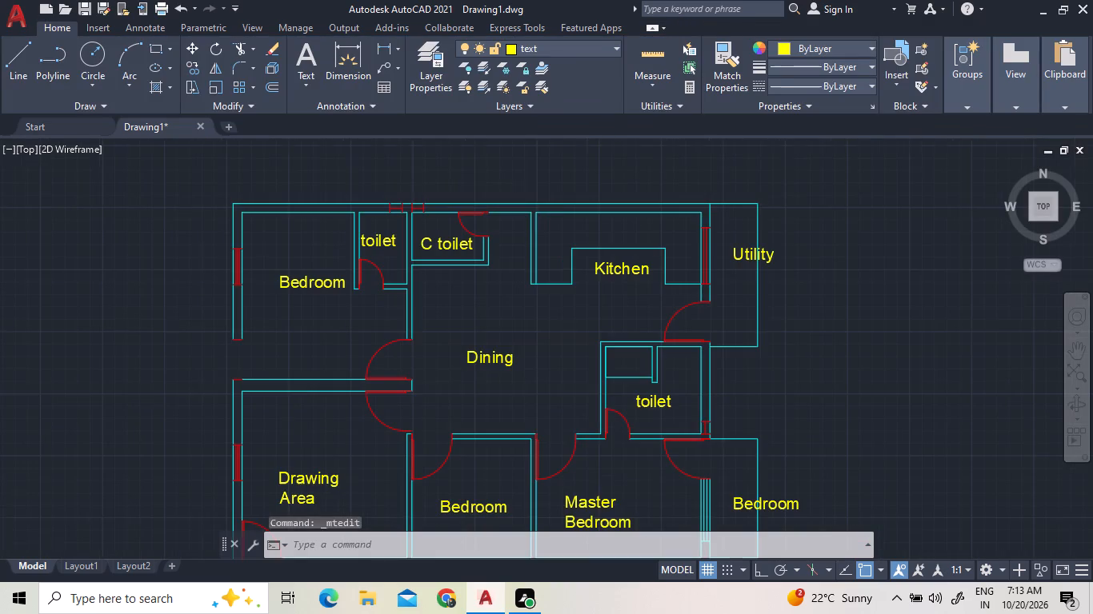
scroll(466, 189, up, 1)
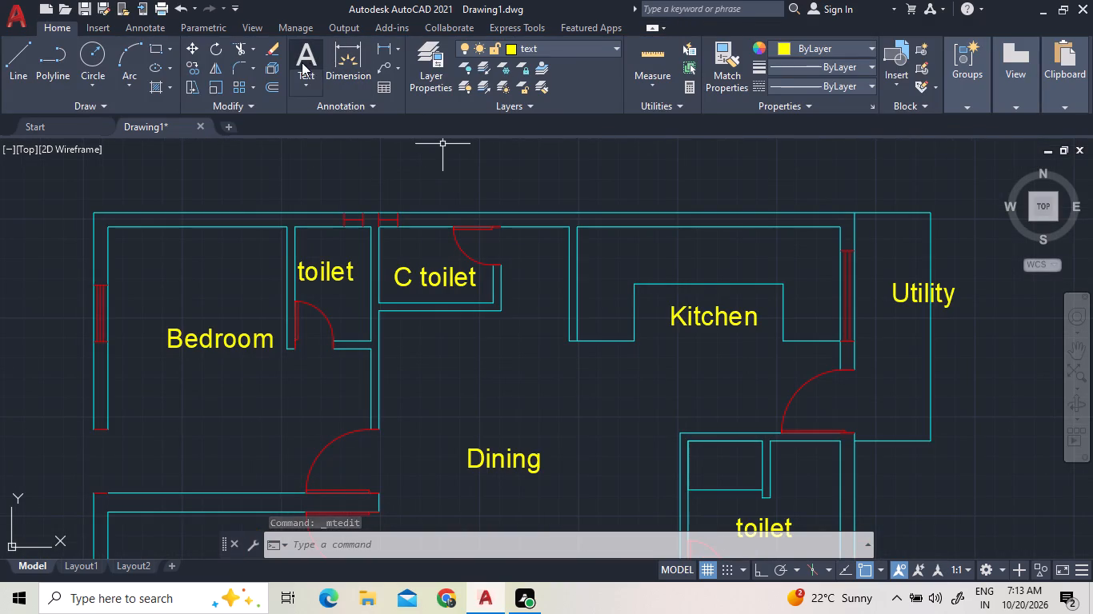
click(298, 62)
click(334, 191)
click(354, 207)
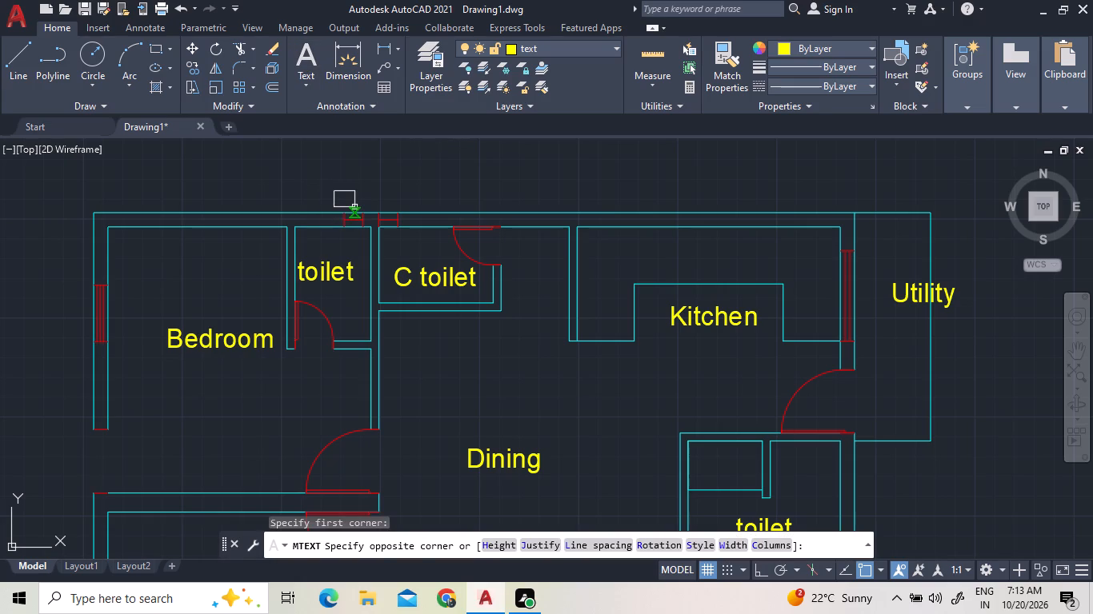
key(v)
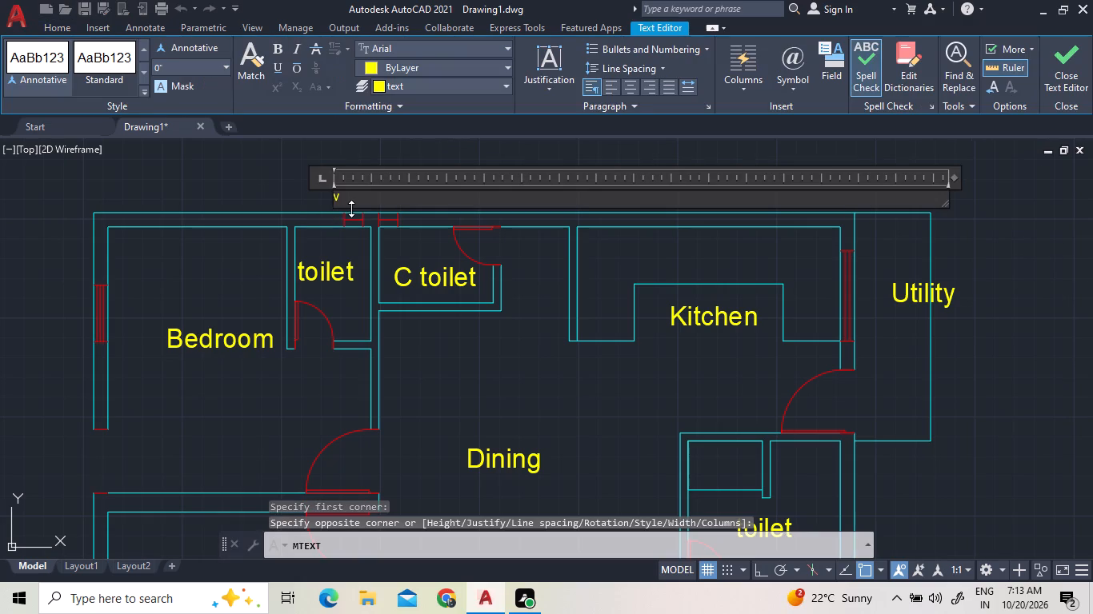
key(BackSpace)
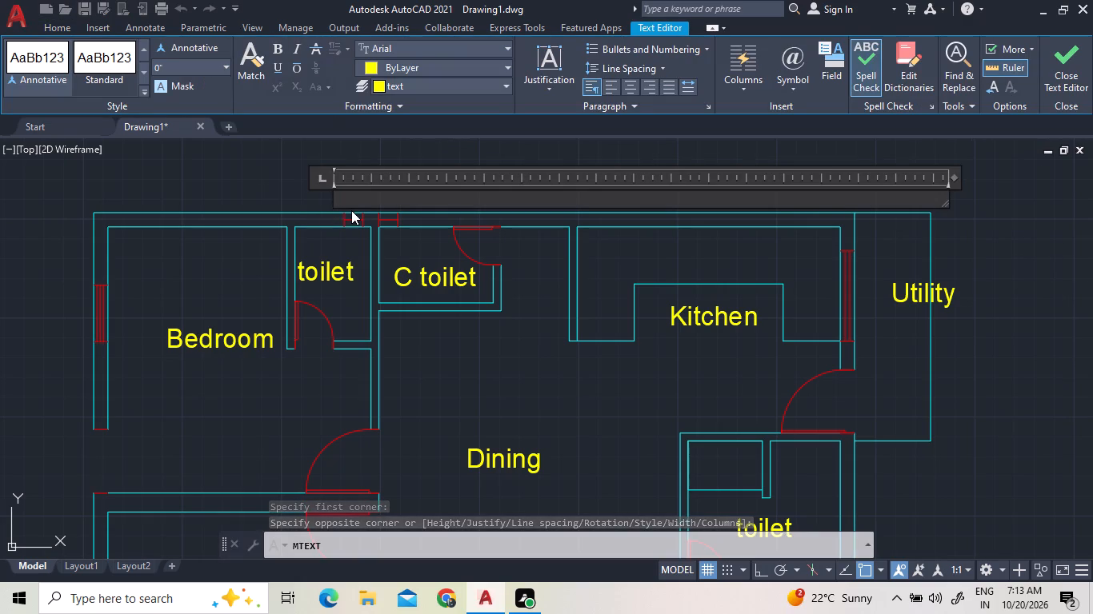
key(v)
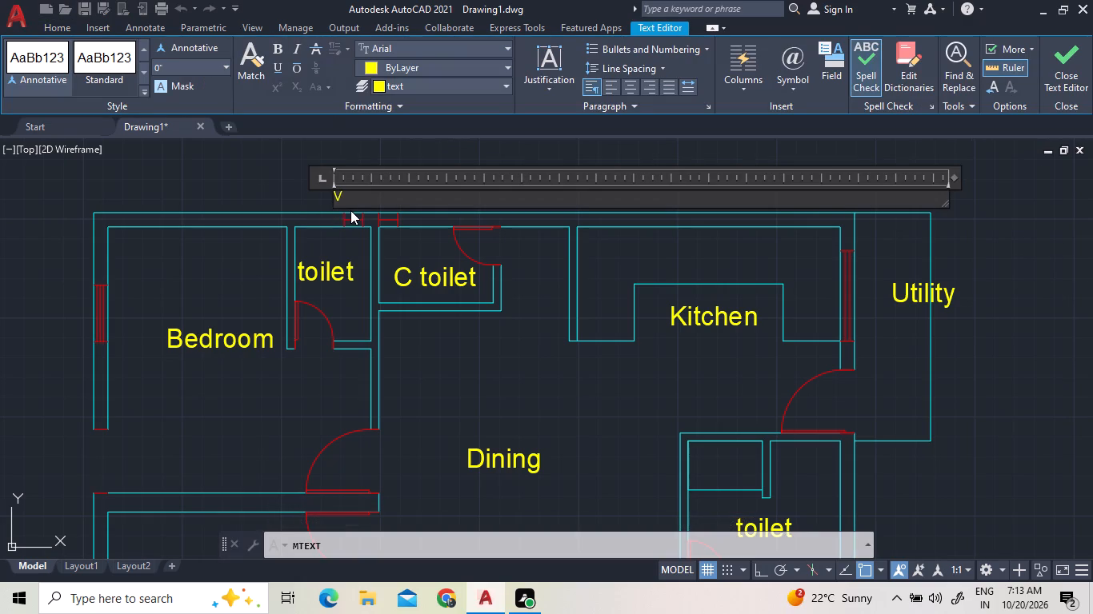
double_click(366, 194)
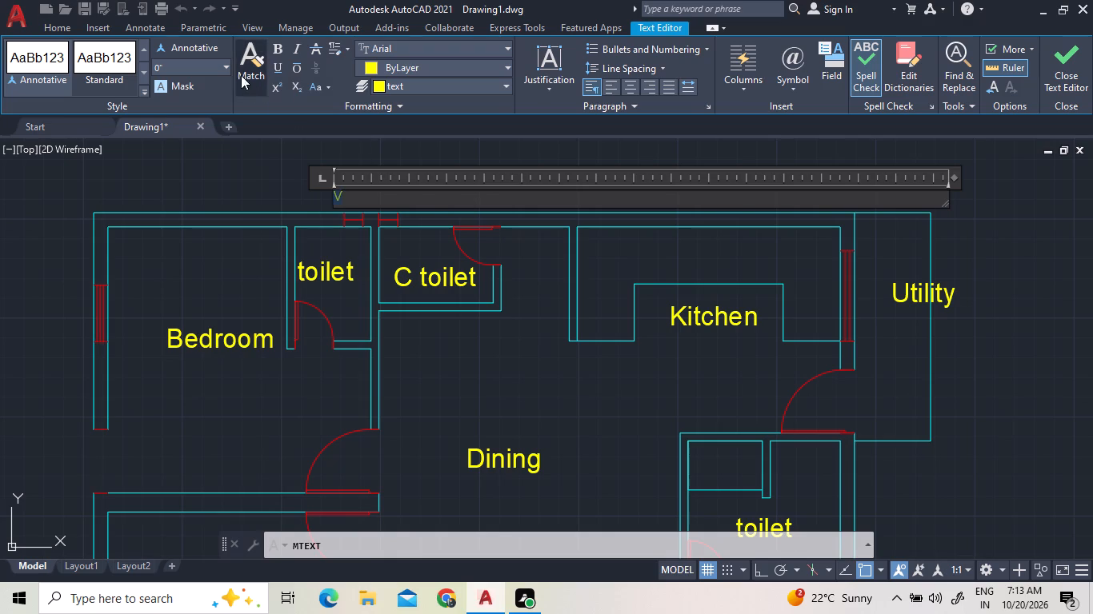
click(232, 69)
click(226, 65)
click(221, 84)
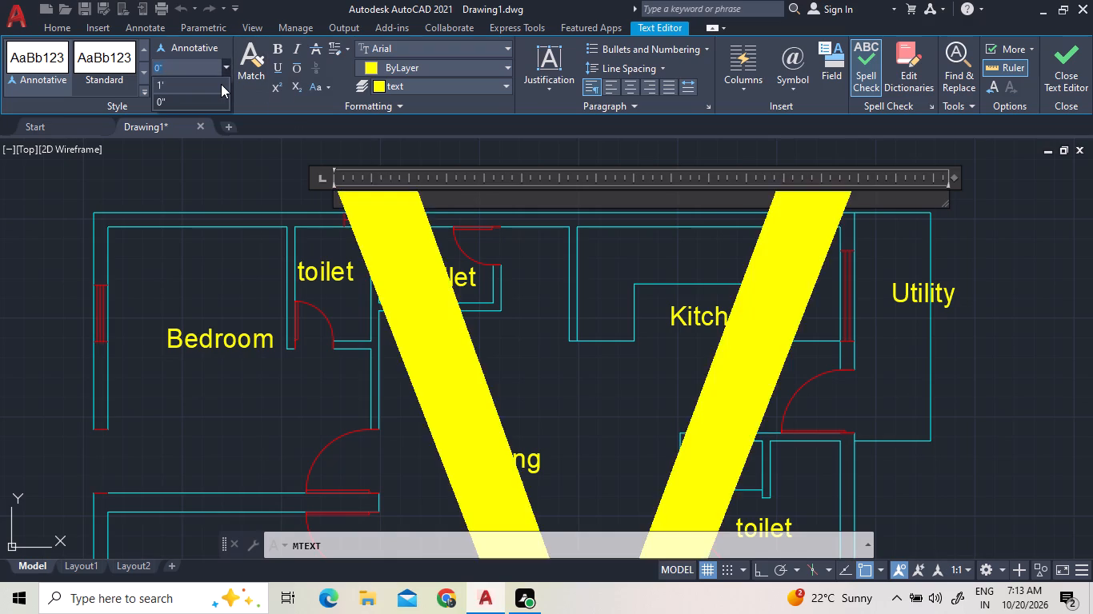
click(214, 156)
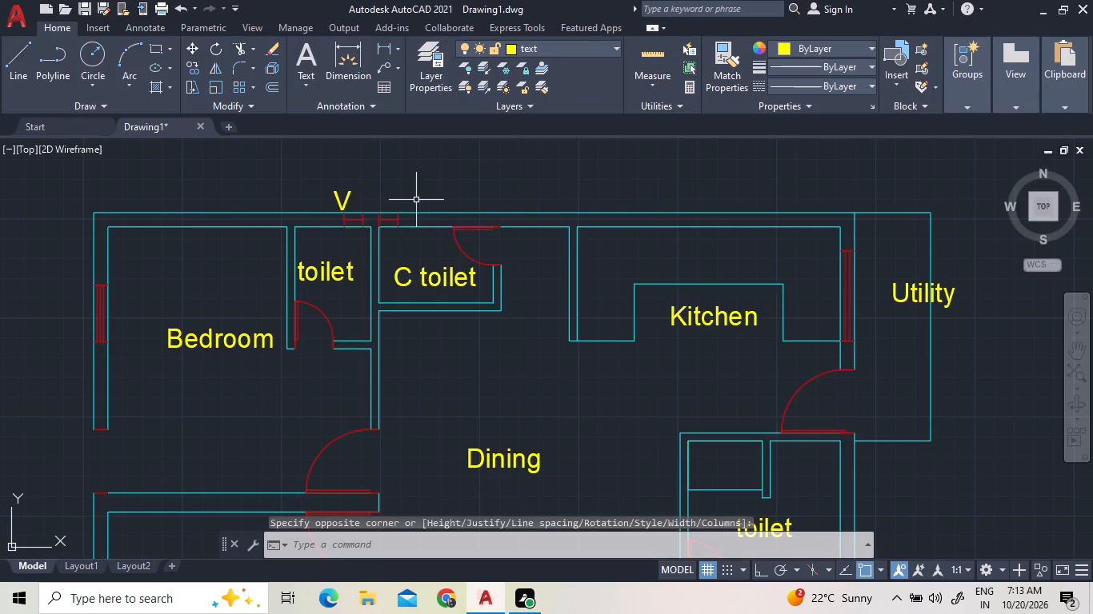
Copy the V label above the C toilet's north wall opening and beside the southeast toilet's east wall opening.
scroll(344, 196, up, 2)
drag(372, 202, 357, 197)
click(338, 187)
right_click(339, 189)
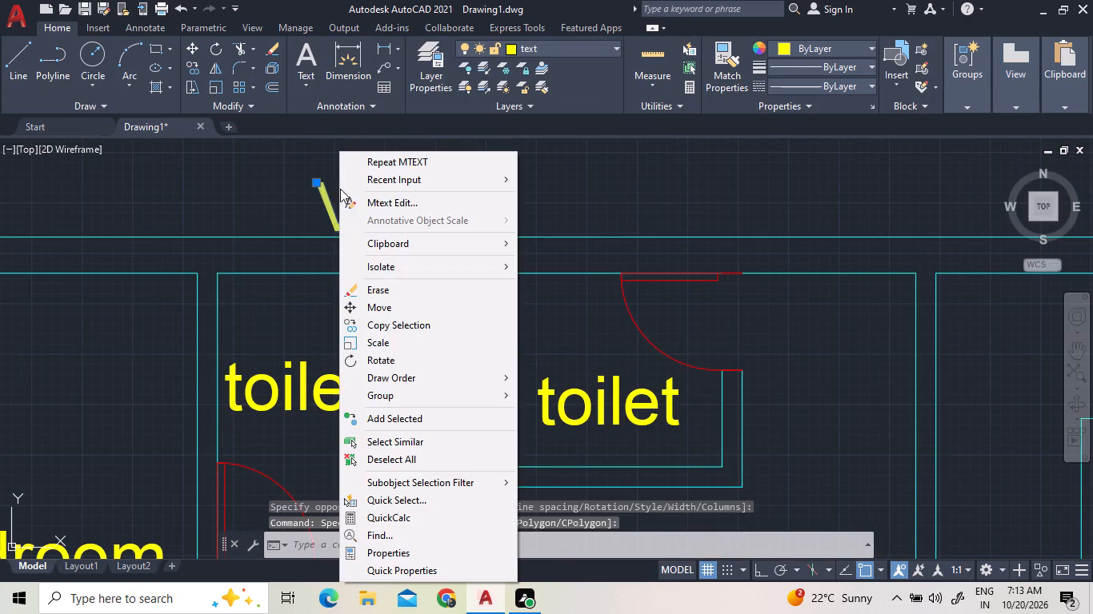
click(375, 319)
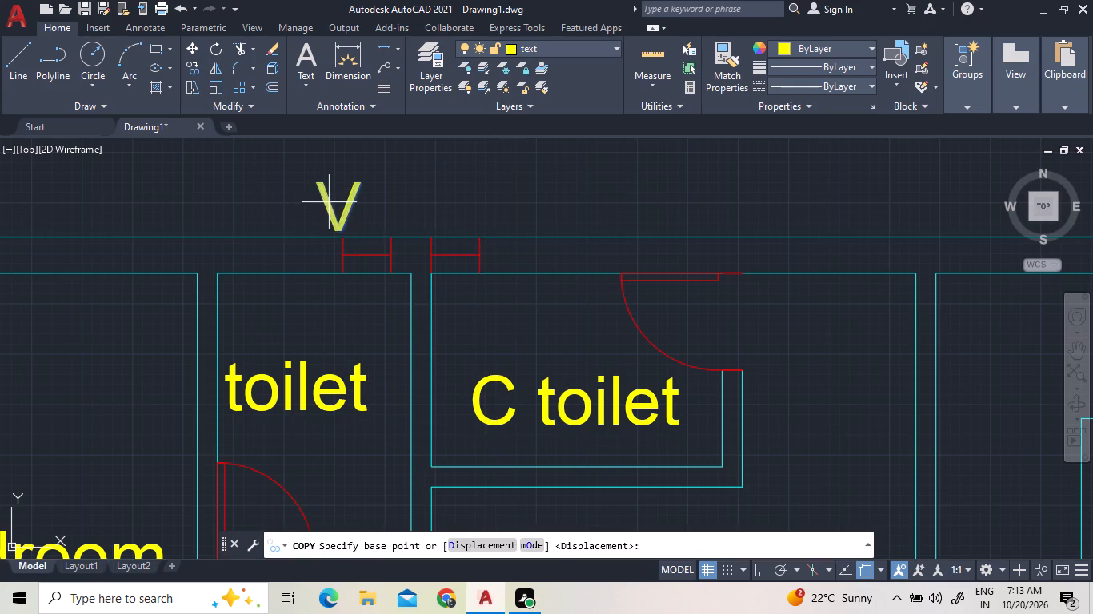
click(329, 202)
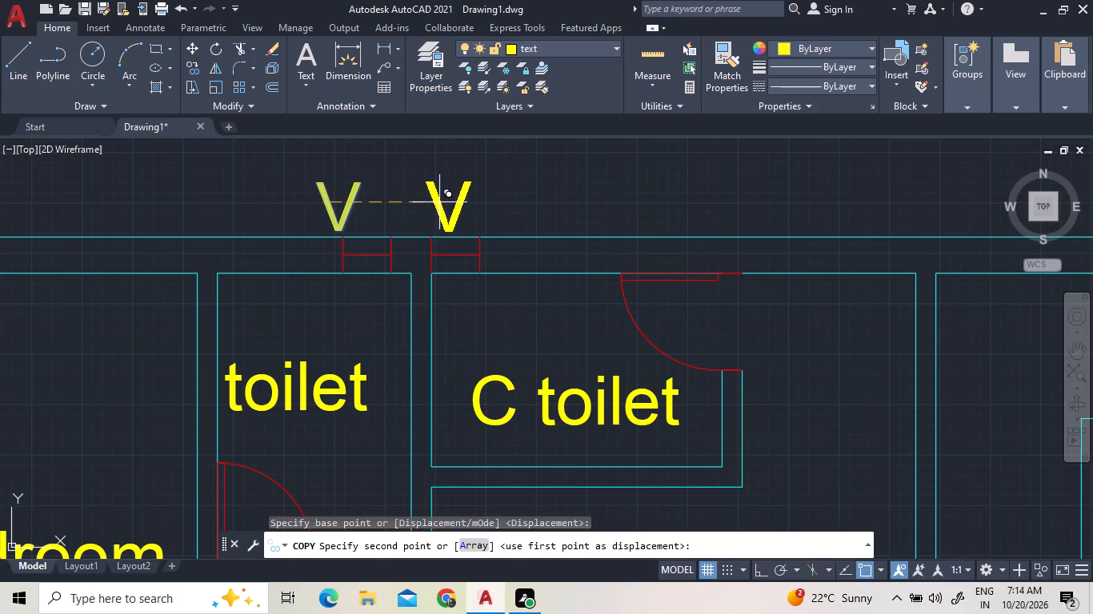
click(439, 202)
scroll(332, 178, down, 3)
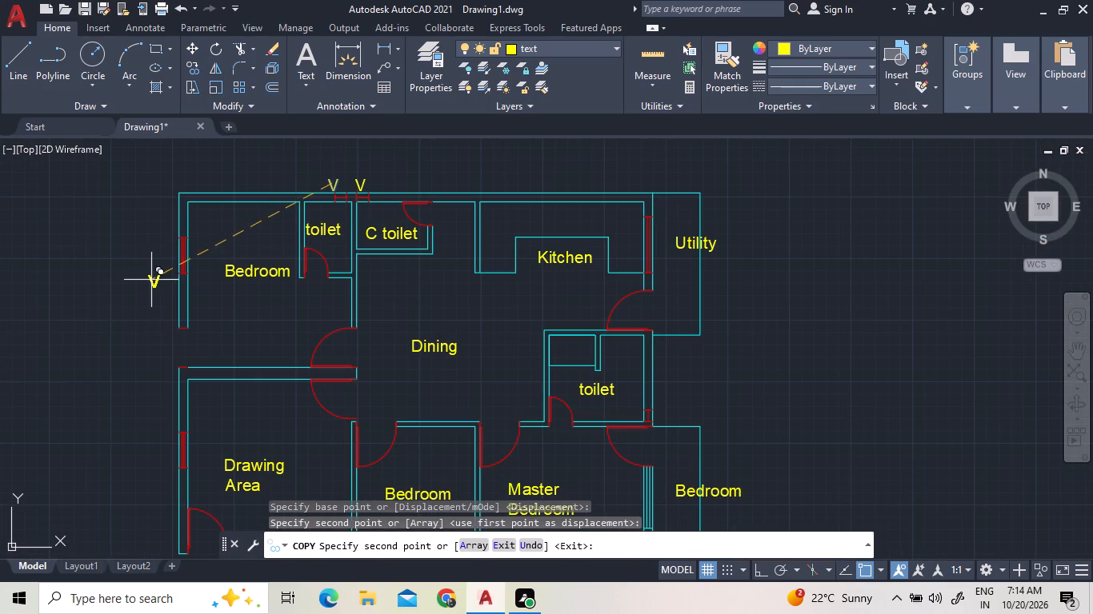
scroll(162, 265, up, 2)
scroll(448, 216, down, 3)
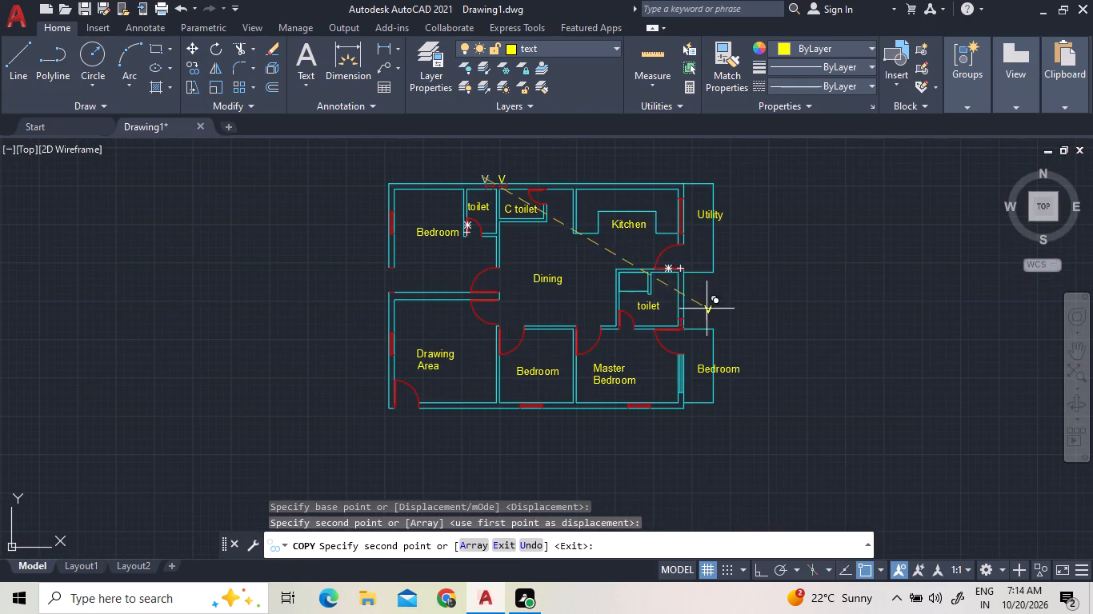
scroll(697, 334, up, 3)
click(658, 285)
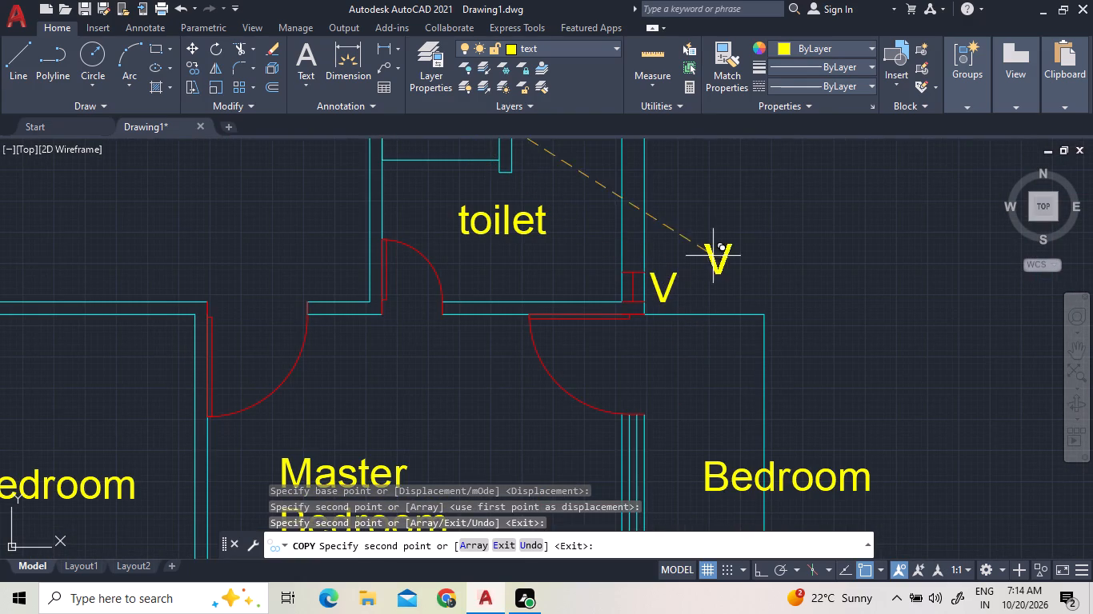
right_click(737, 227)
click(752, 237)
Move the V outside the northwest toilet slightly east so it sits centred above its small wall opening.
scroll(743, 339, down, 3)
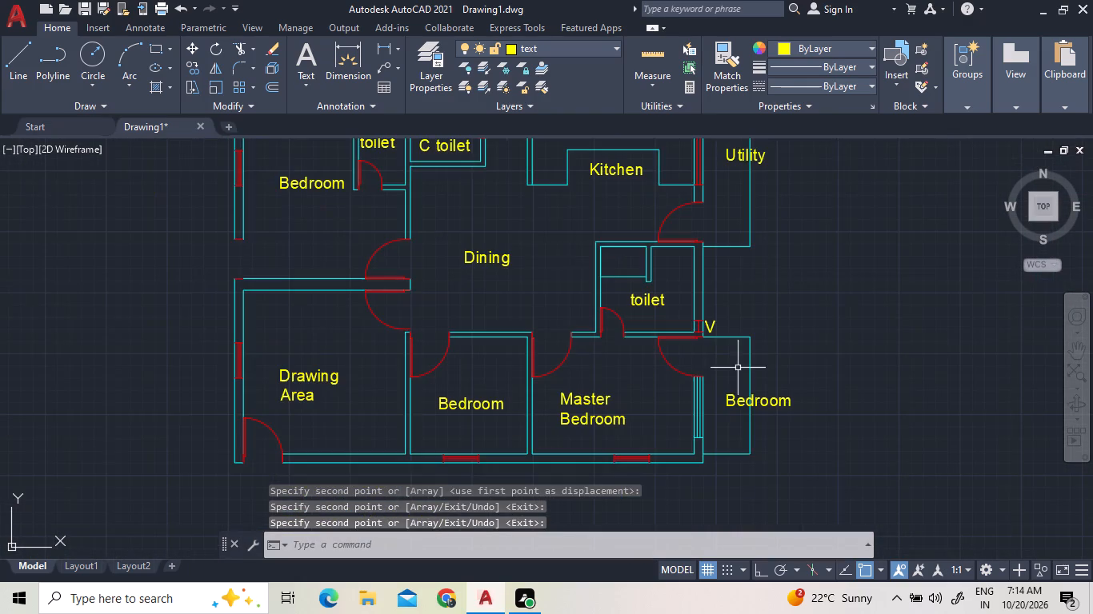
scroll(452, 298, down, 2)
scroll(431, 221, up, 5)
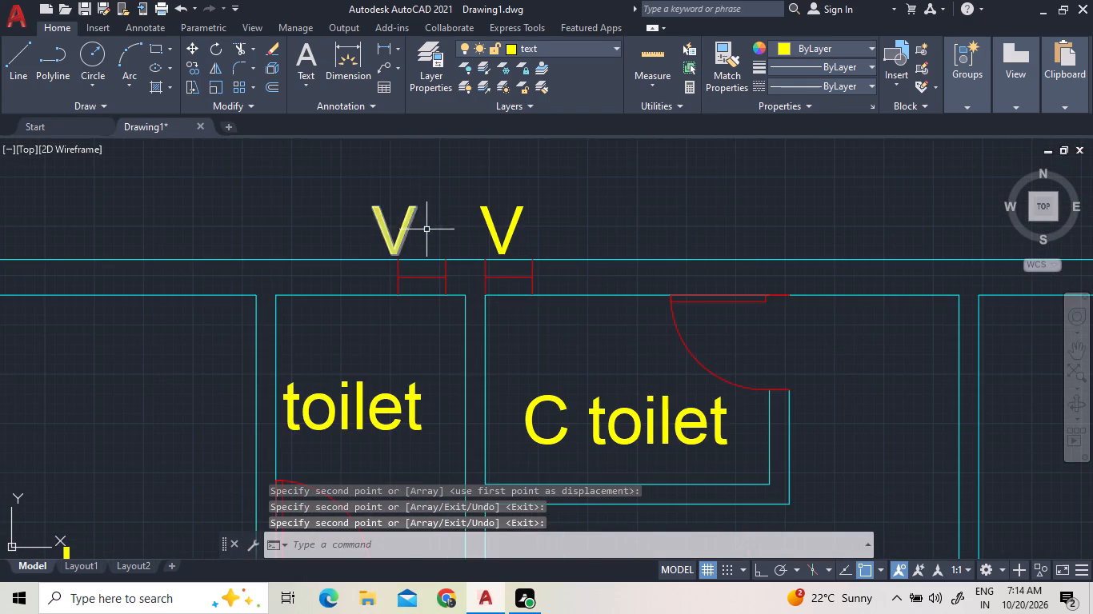
drag(426, 232, 413, 228)
click(348, 205)
right_click(348, 205)
click(397, 310)
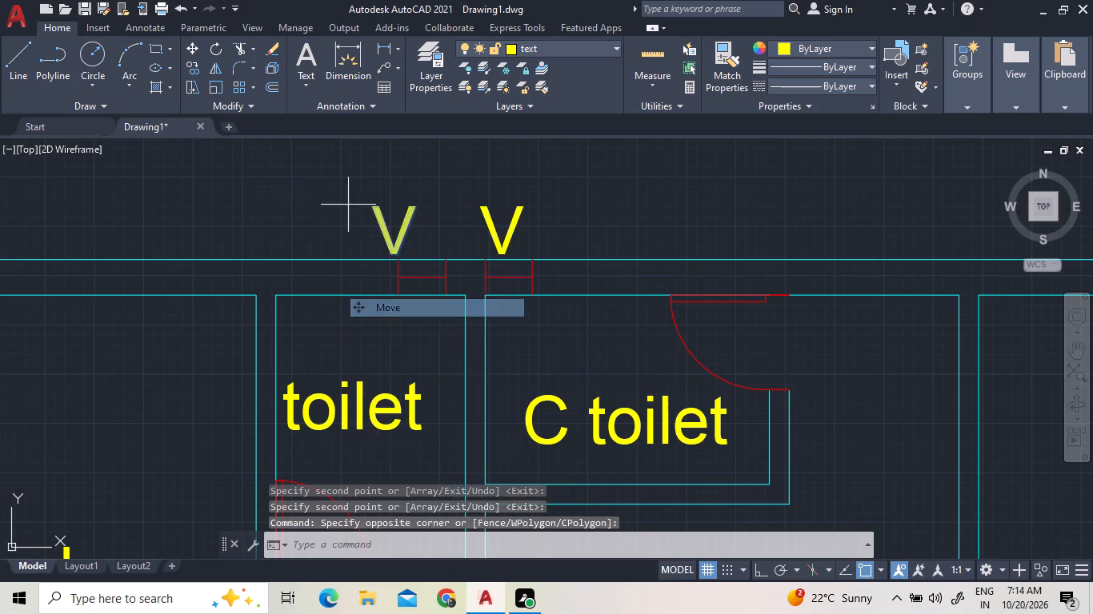
scroll(401, 282, up, 3)
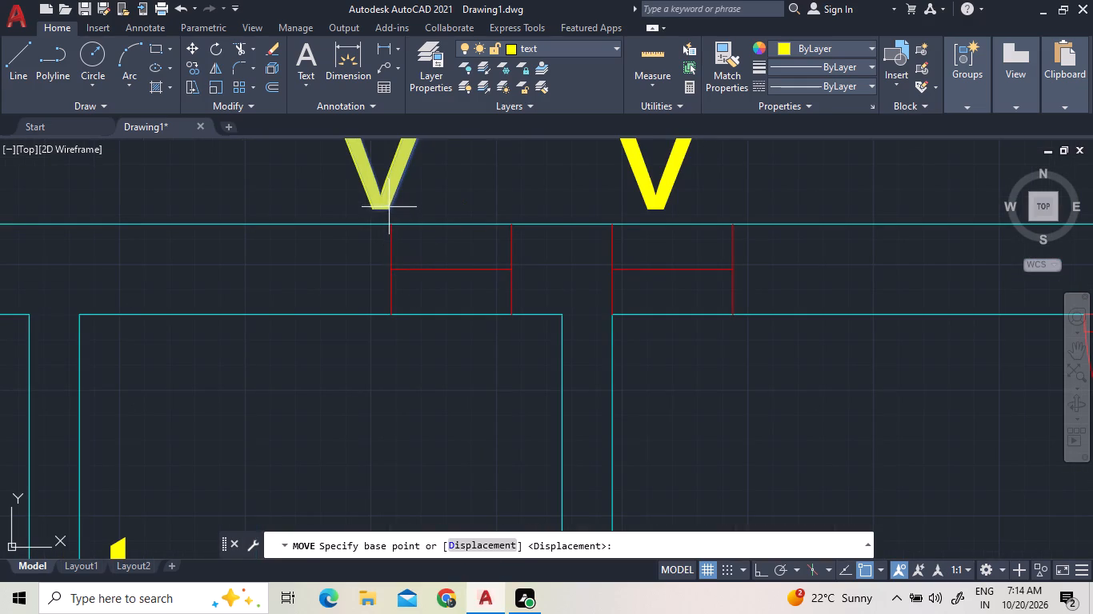
click(390, 209)
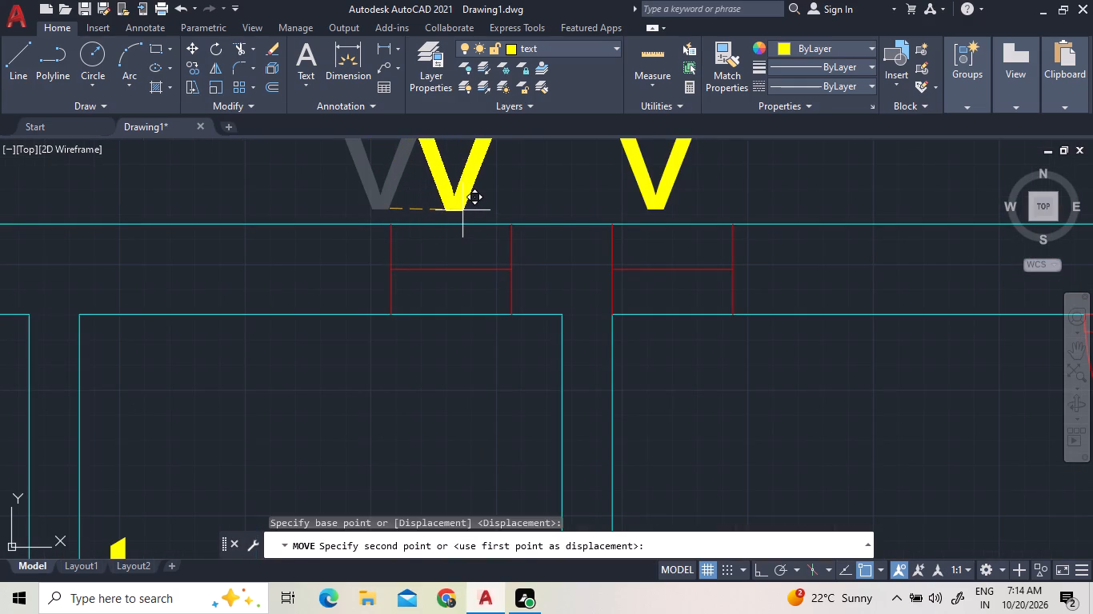
click(462, 209)
Add a multiline text "W" with 1' height beside the northwest bedroom's west window.
scroll(454, 263, down, 5)
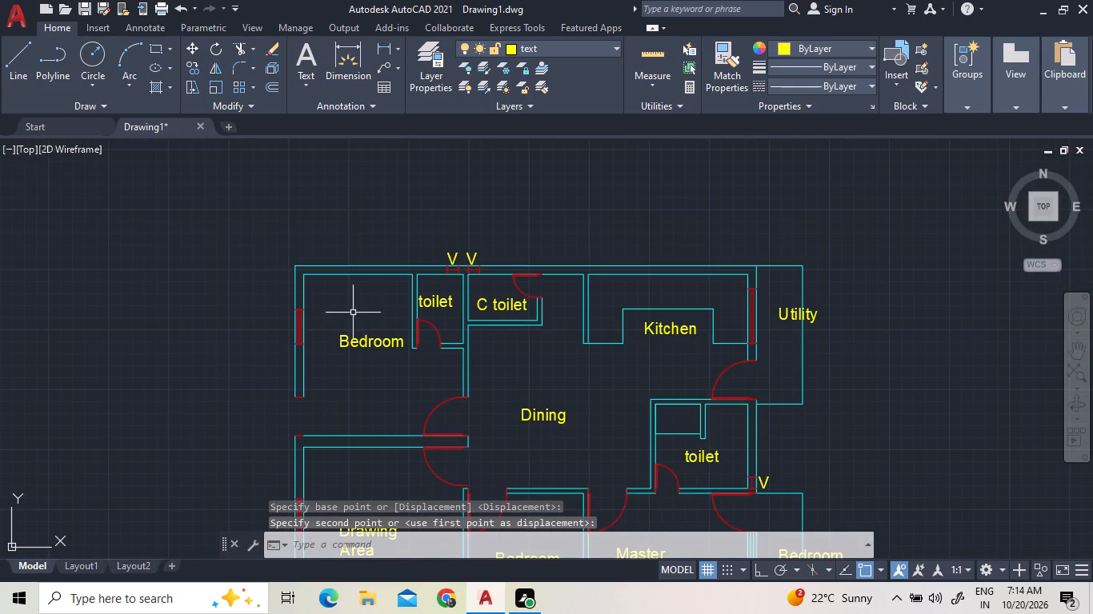
scroll(315, 333, up, 1)
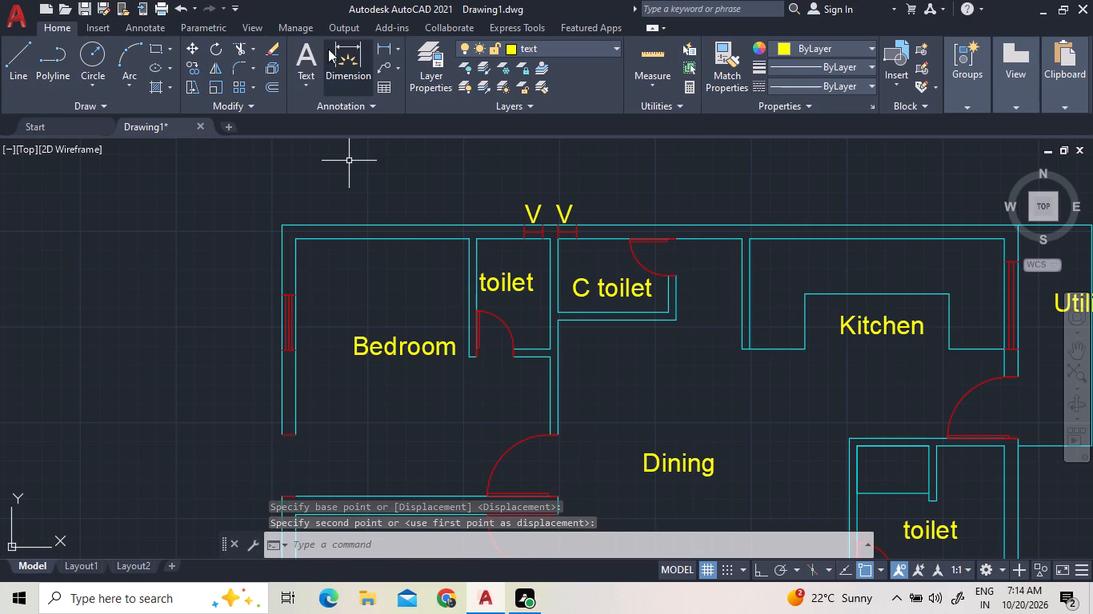
click(310, 54)
click(262, 310)
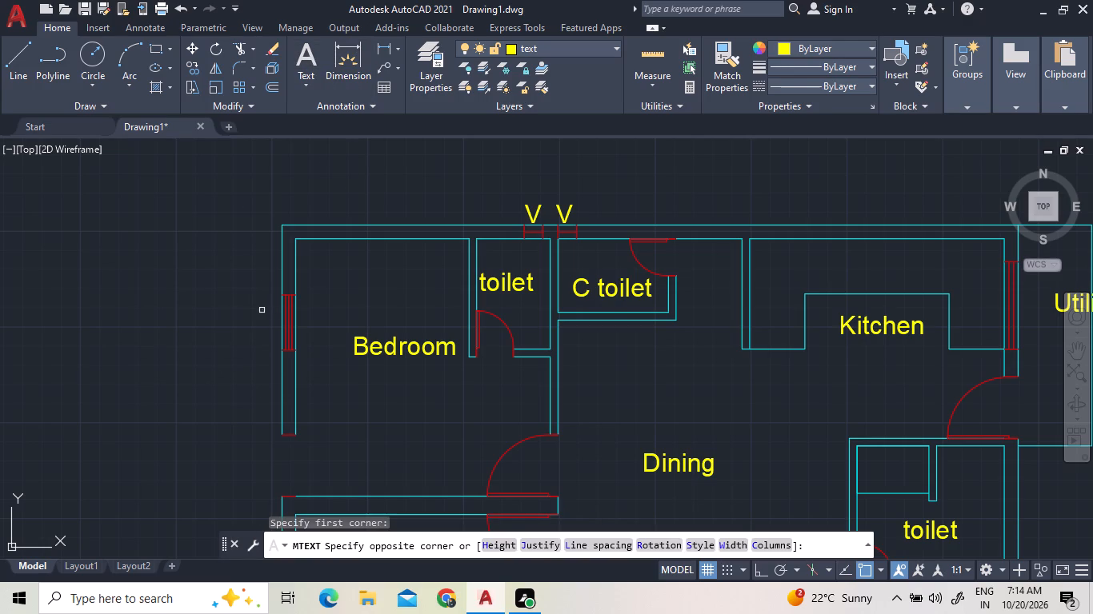
click(274, 337)
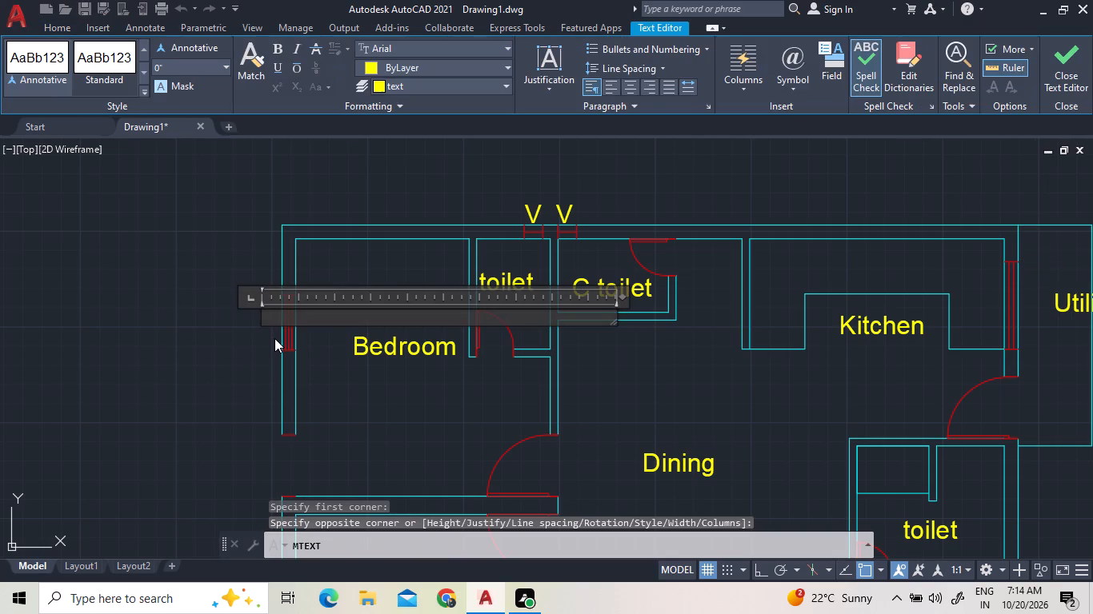
key(w)
key(BackSpace)
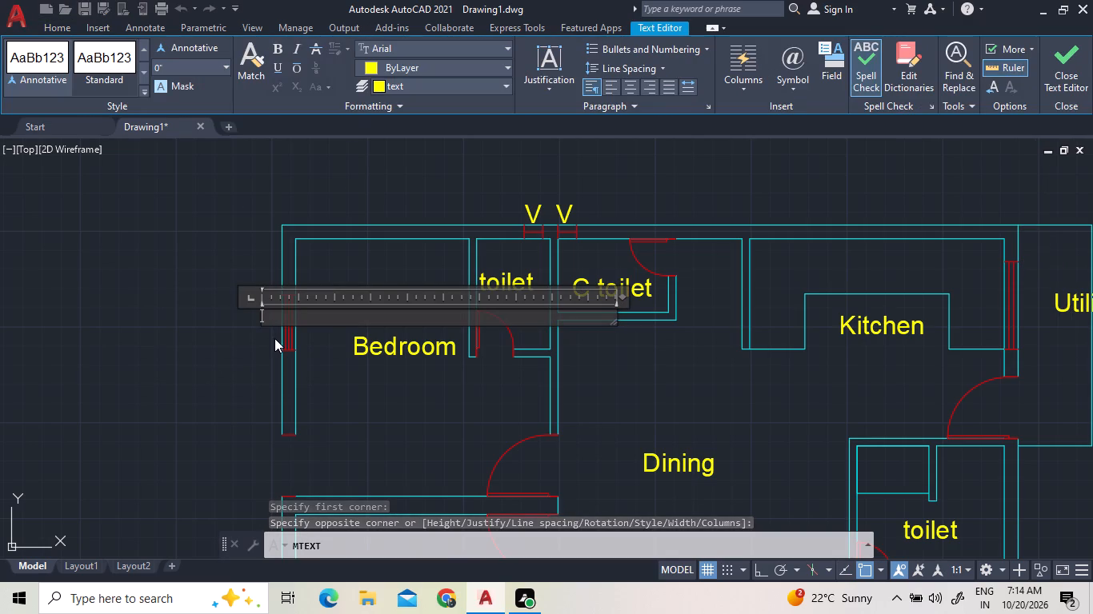
key(w)
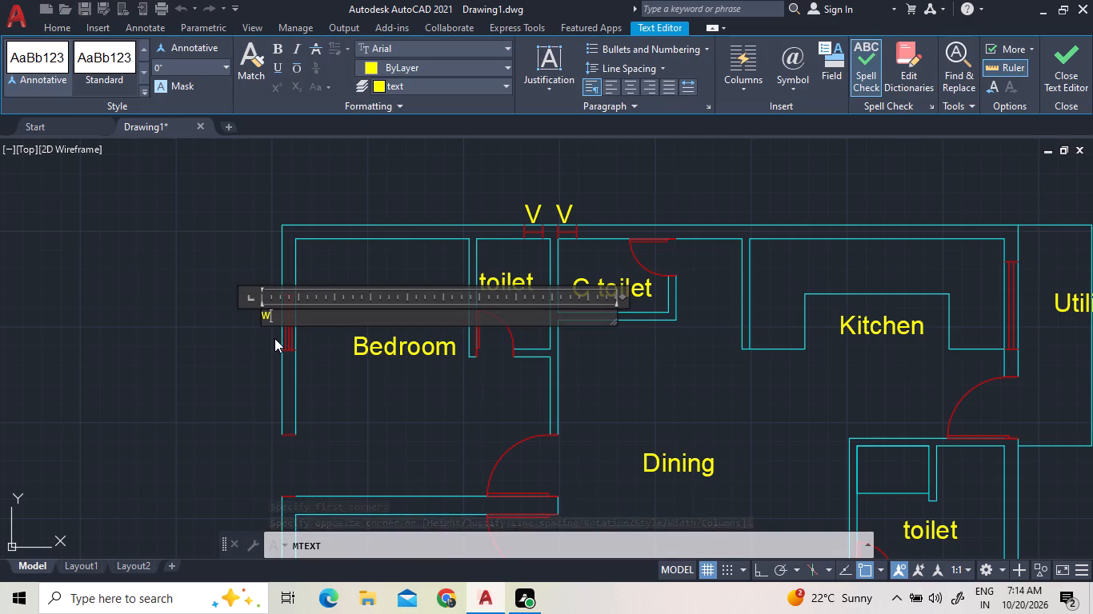
key(BackSpace)
key(w)
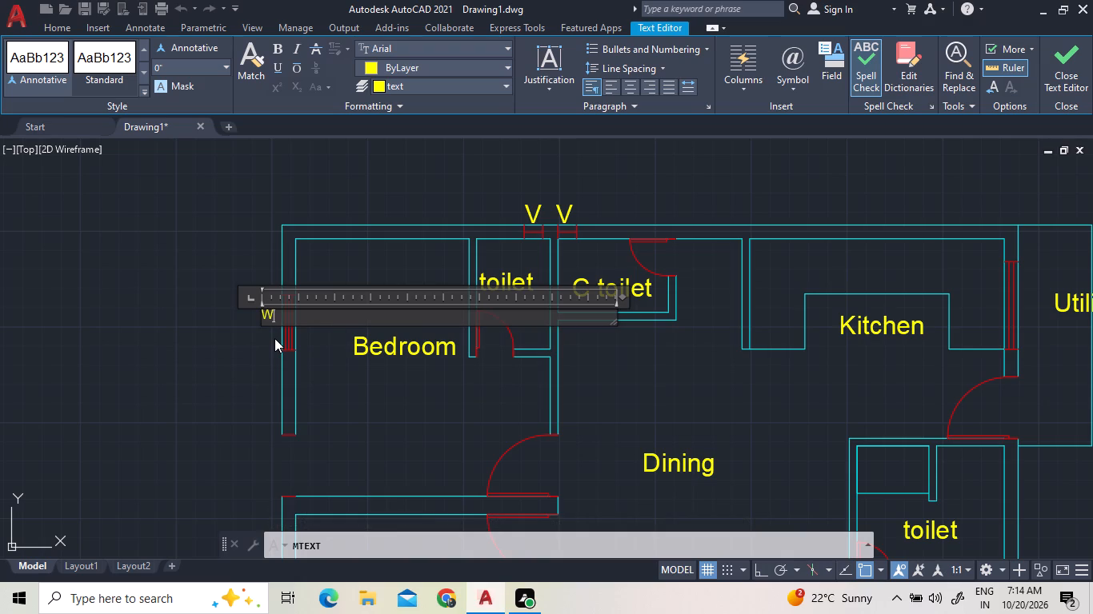
double_click(278, 325)
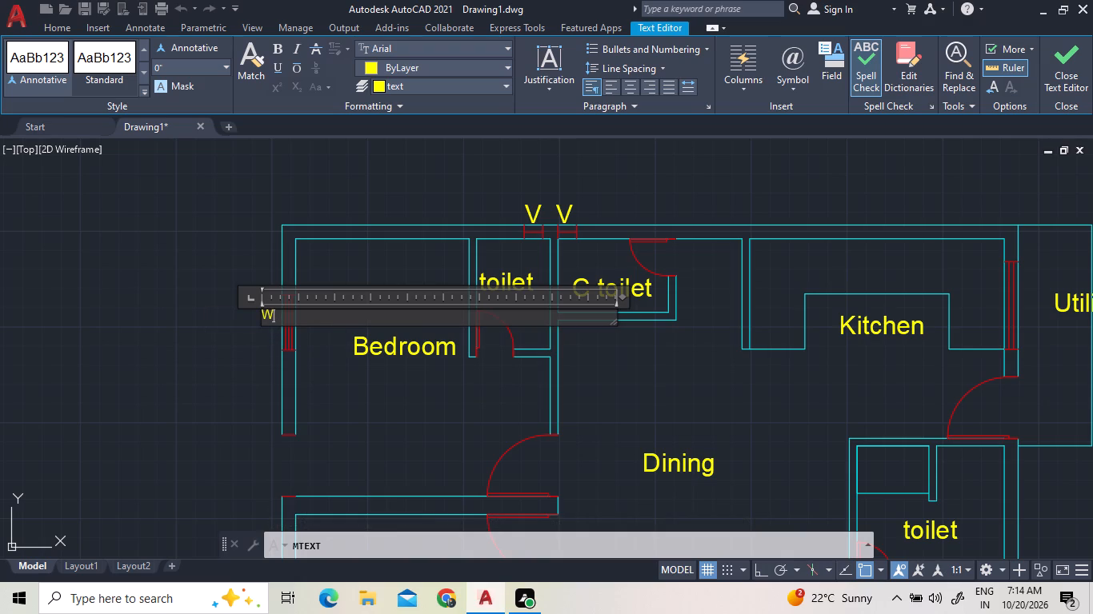
double_click(278, 313)
click(228, 70)
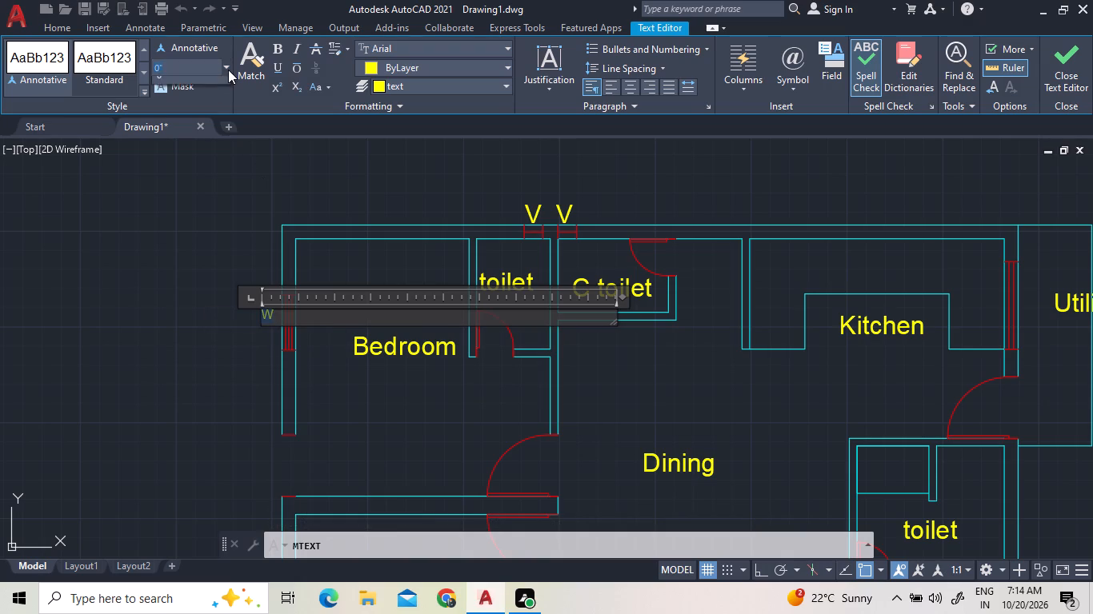
click(209, 105)
click(180, 222)
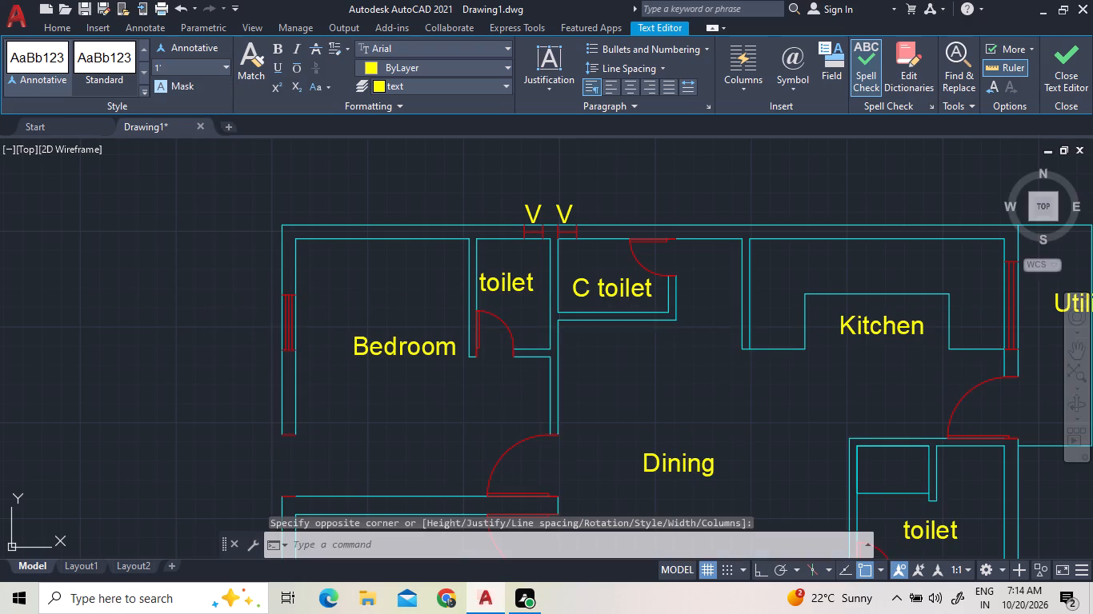
Move the W label slightly west so it sits clear outside the northwest bedroom's wall.
scroll(246, 306, up, 2)
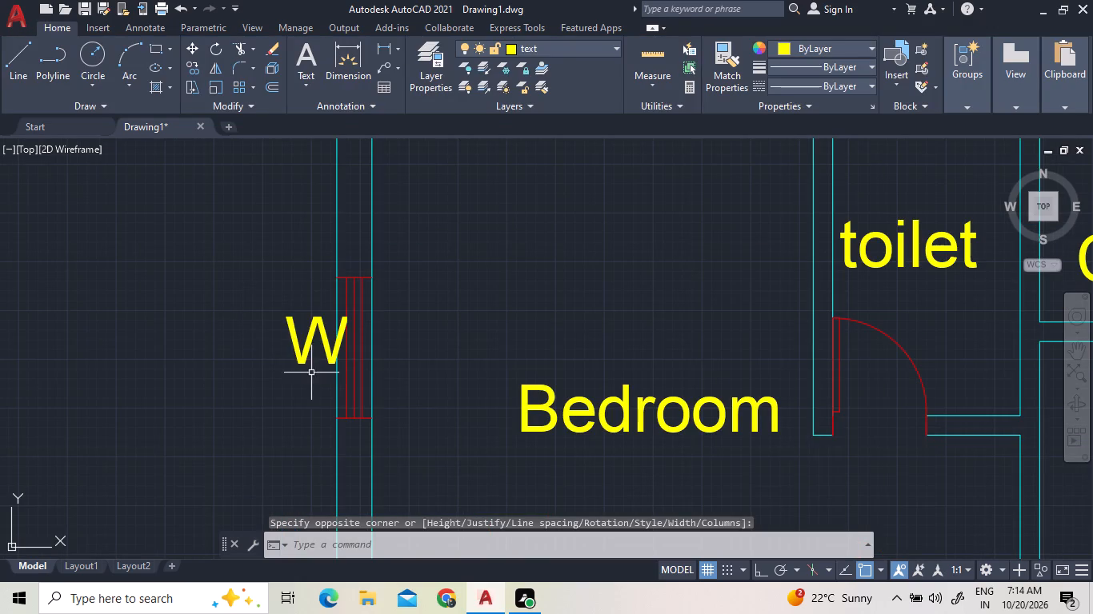
drag(321, 375, 311, 369)
click(274, 332)
right_click(272, 331)
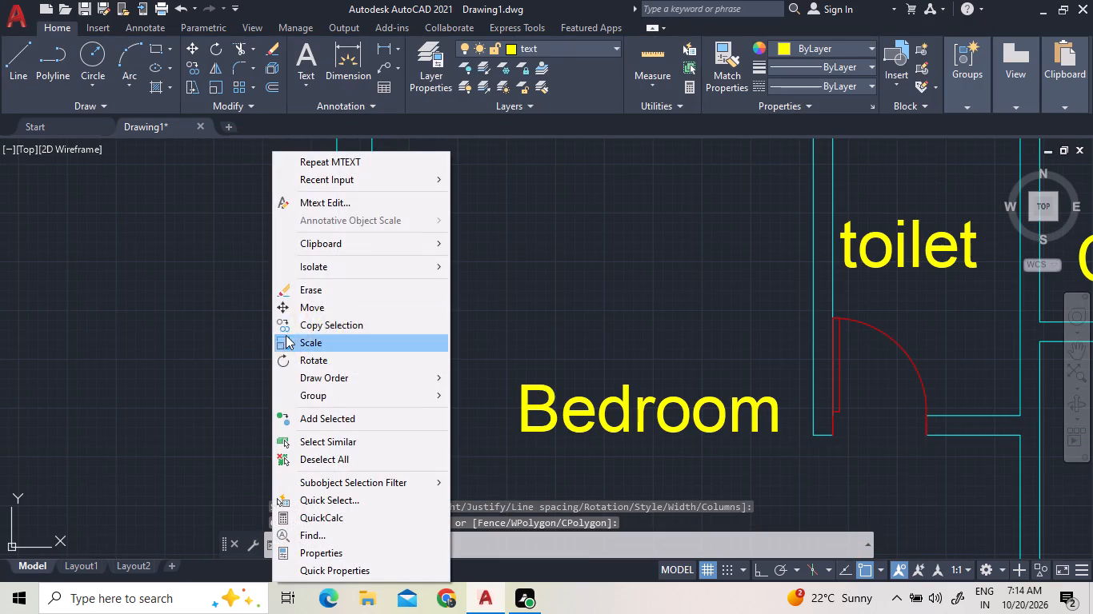
click(302, 307)
click(302, 341)
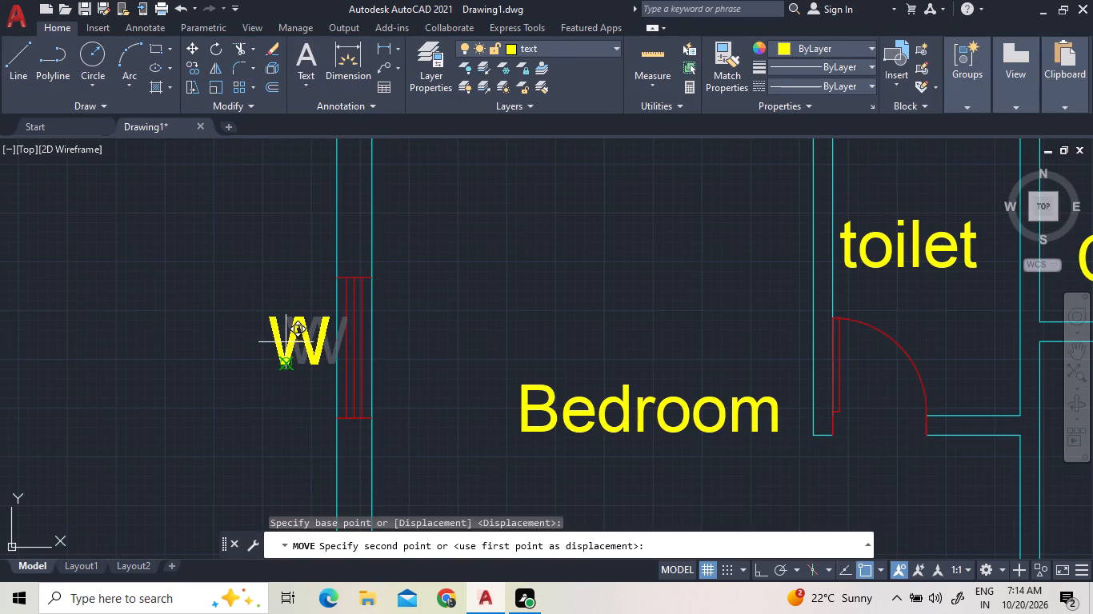
click(286, 342)
Copy the W label from the northwest bedroom's window to just outside the Drawing Area's west window.
scroll(285, 310, down, 1)
drag(291, 366, 289, 355)
click(270, 317)
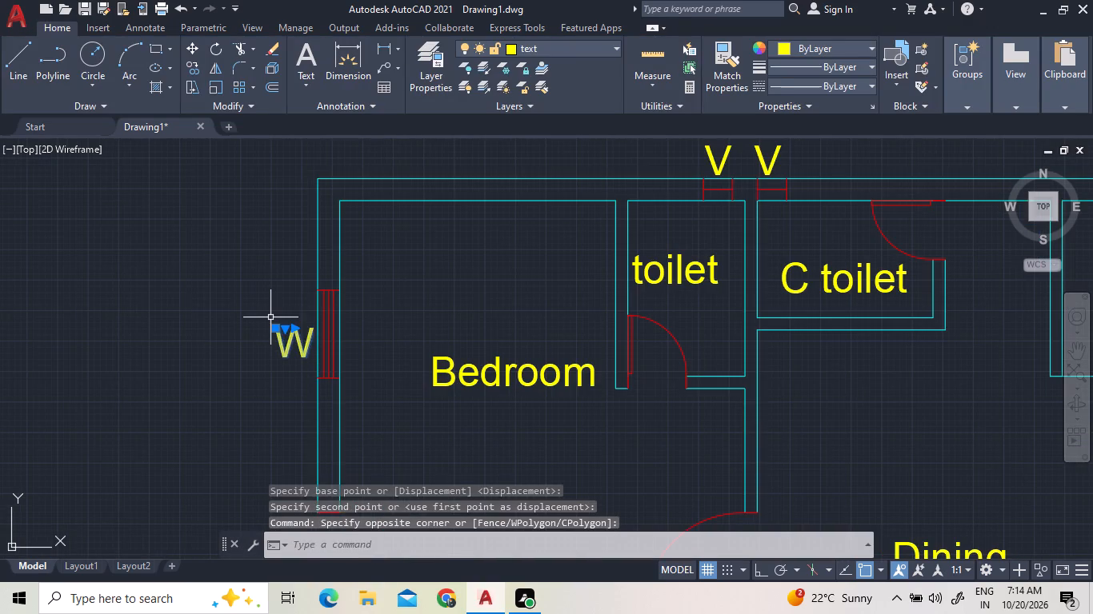
right_click(270, 317)
double_click(295, 329)
scroll(276, 320, down, 4)
scroll(254, 466, up, 4)
scroll(402, 341, down, 3)
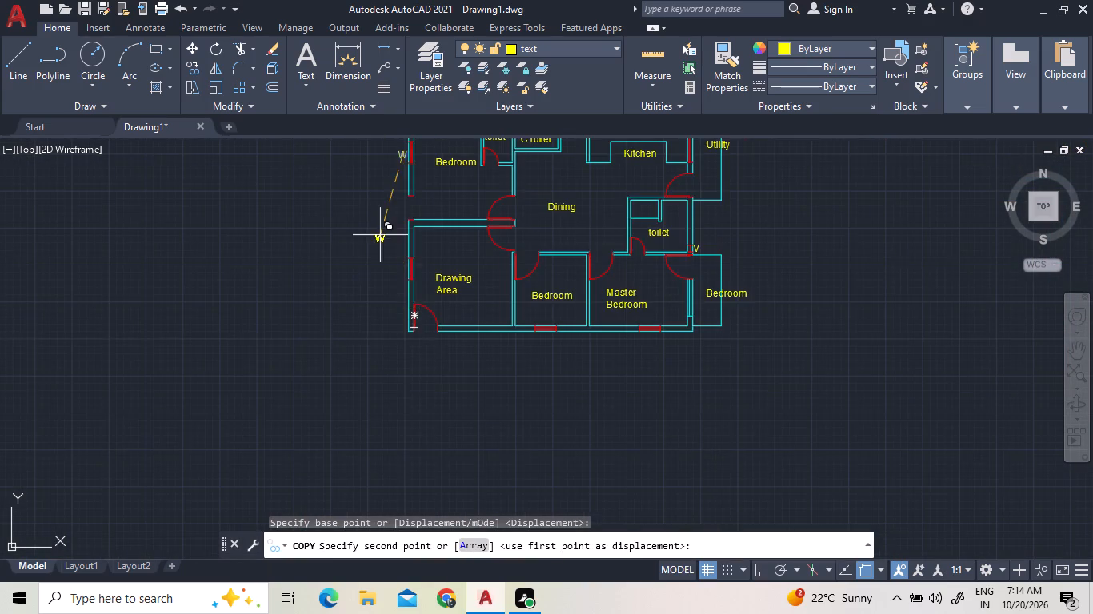
scroll(380, 232, up, 2)
scroll(426, 329, up, 3)
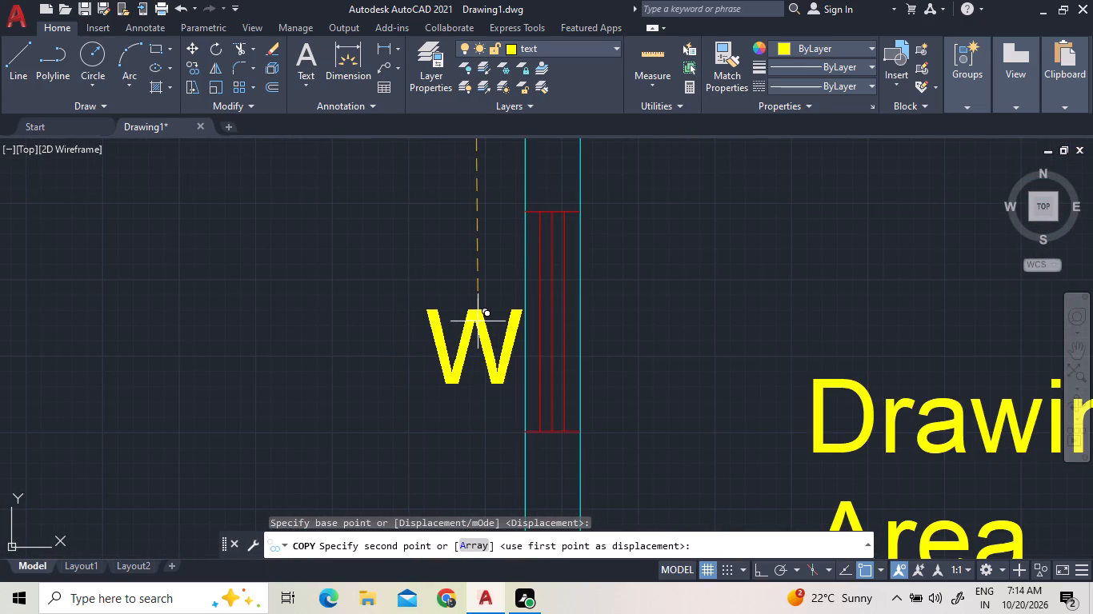
click(478, 321)
Place further copies of the W label below the south windows of the middle Bedroom and the Master Bedroom.
scroll(0, 281, down, 3)
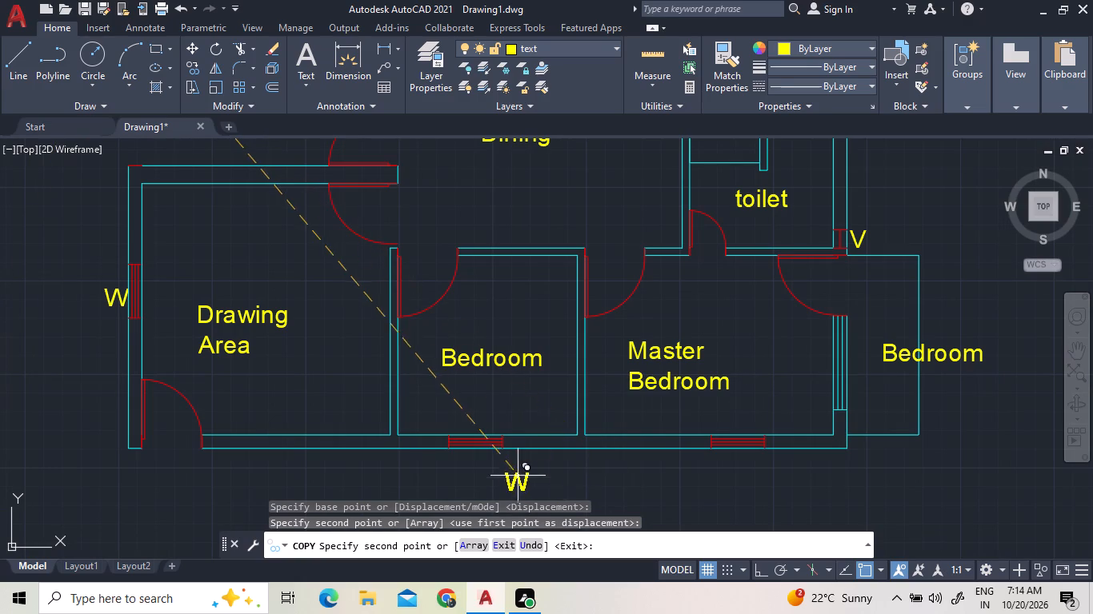
scroll(513, 464, up, 3)
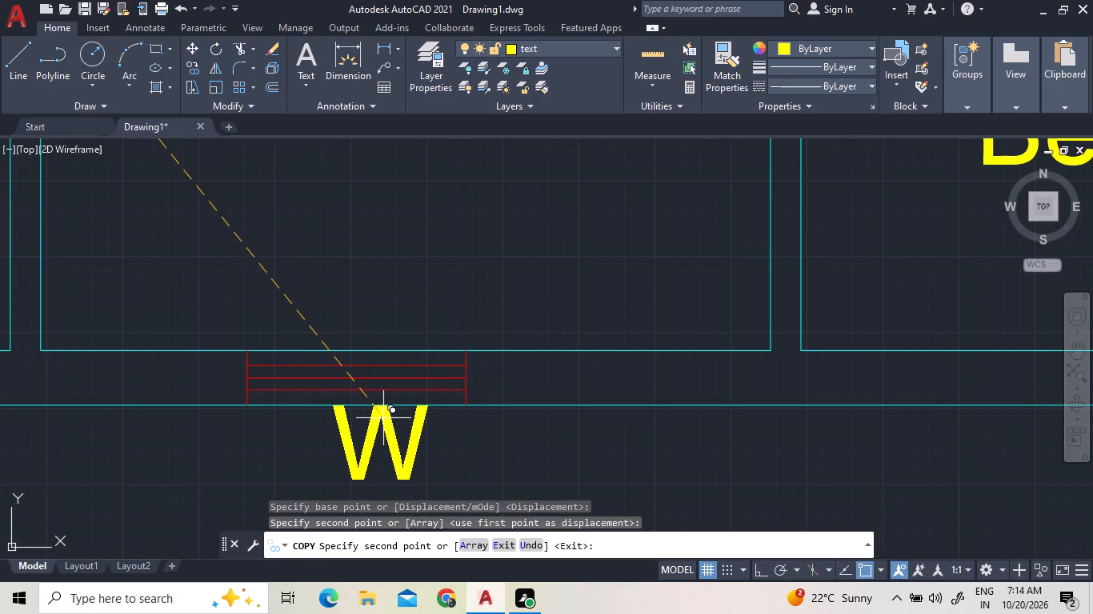
click(383, 421)
scroll(277, 373, down, 3)
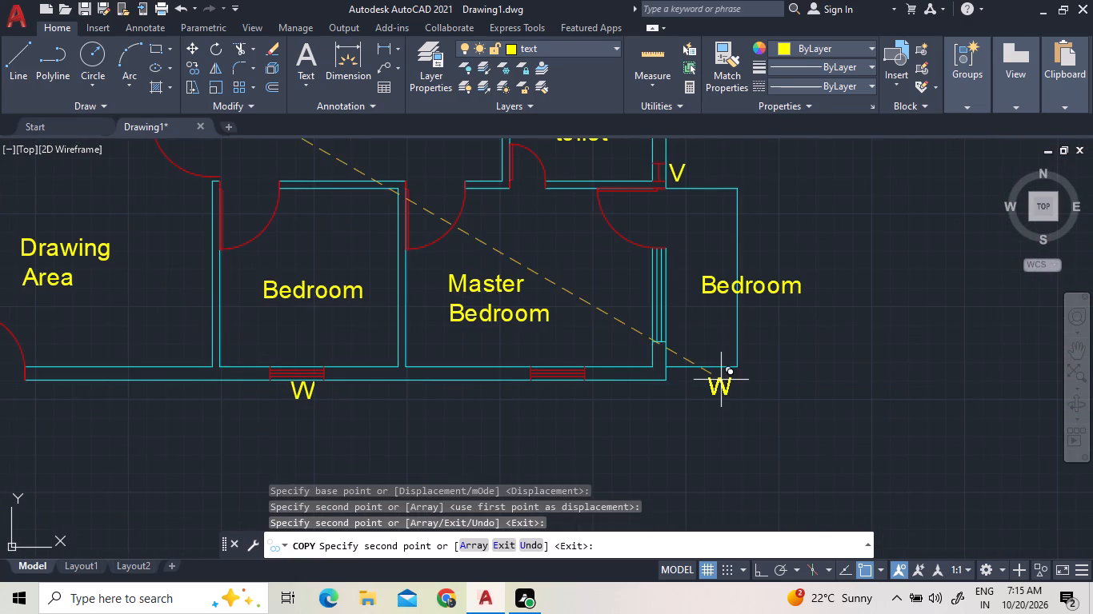
scroll(667, 410, up, 1)
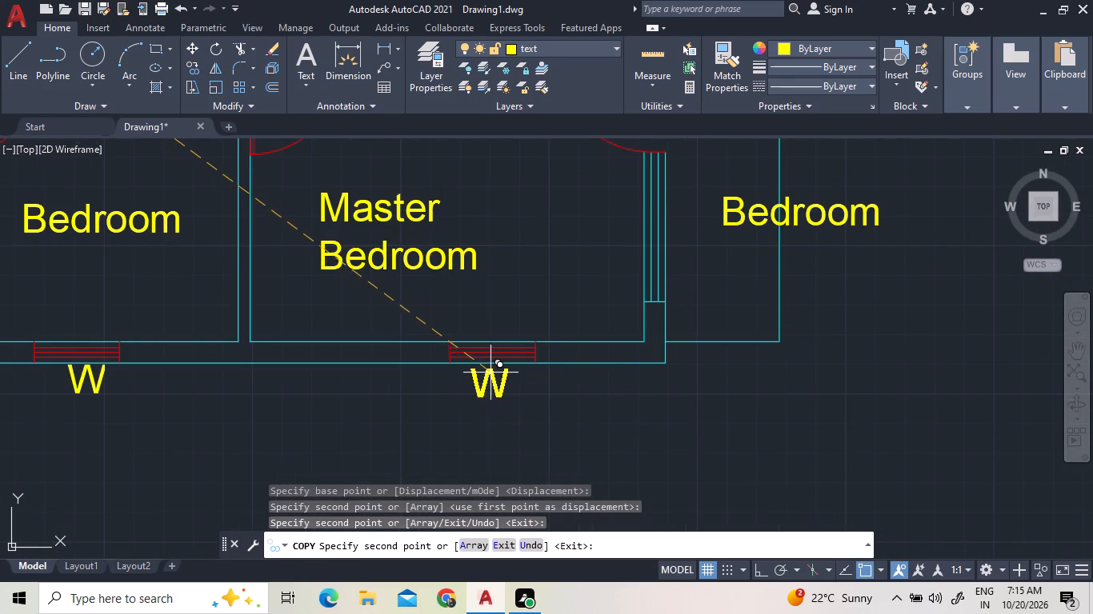
click(492, 372)
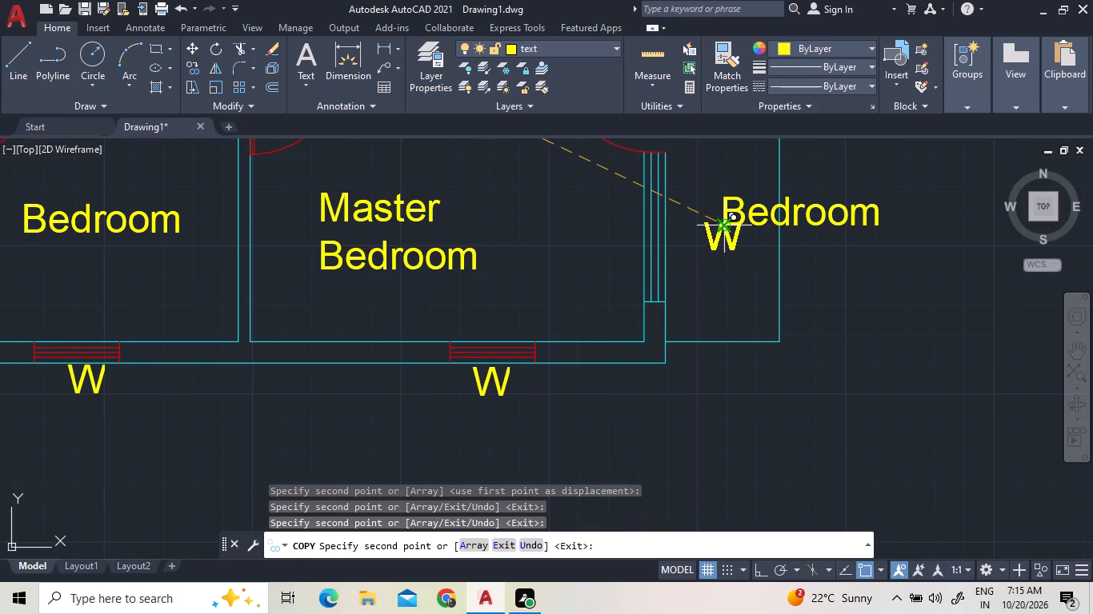
scroll(703, 312, down, 1)
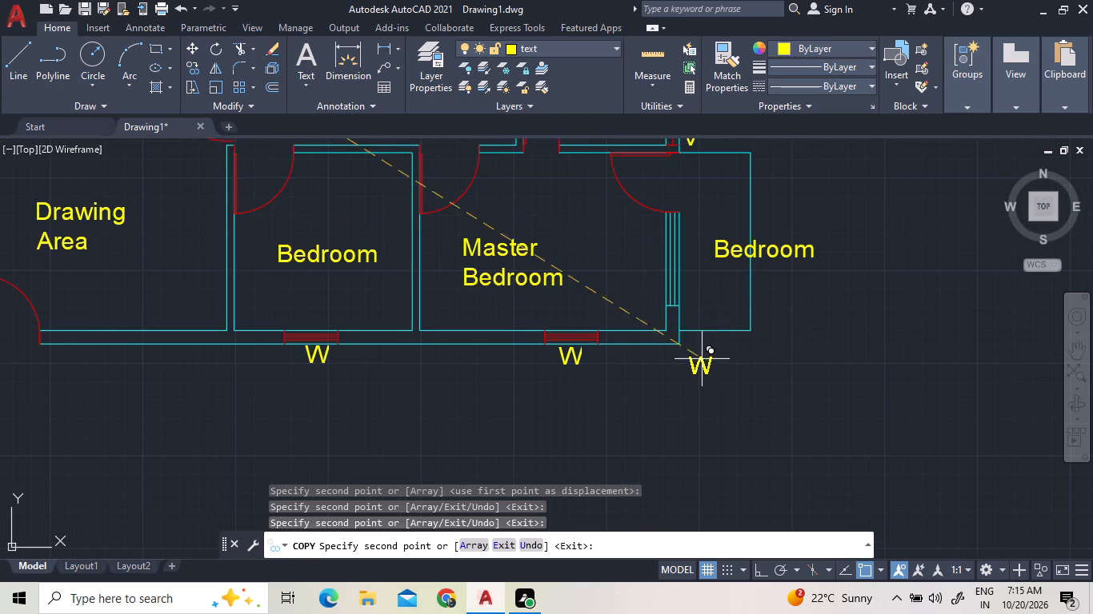
scroll(702, 402, down, 1)
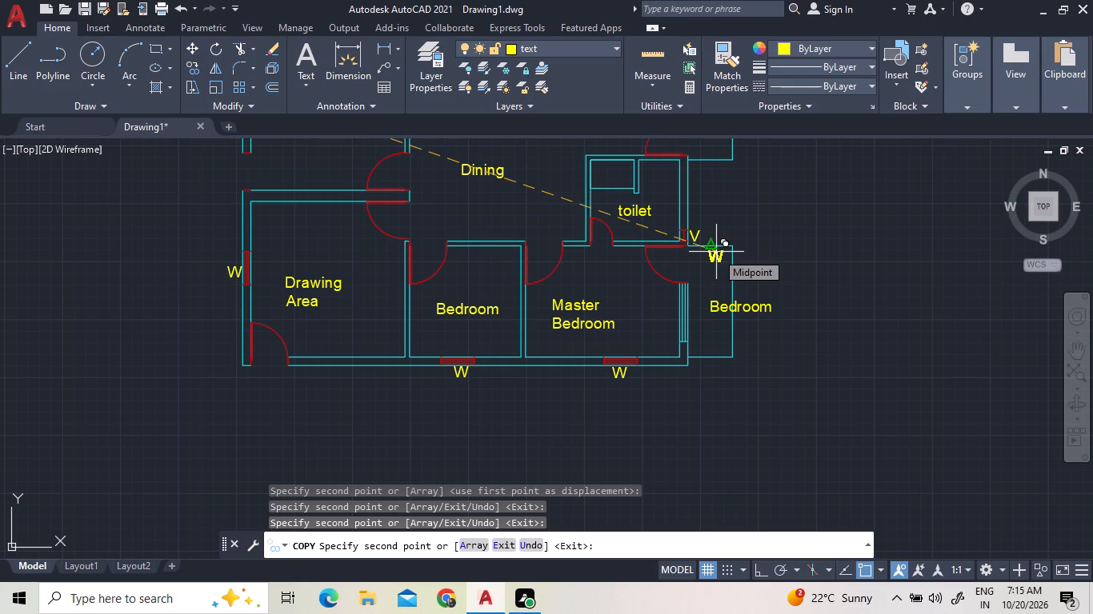
right_click(802, 357)
click(808, 363)
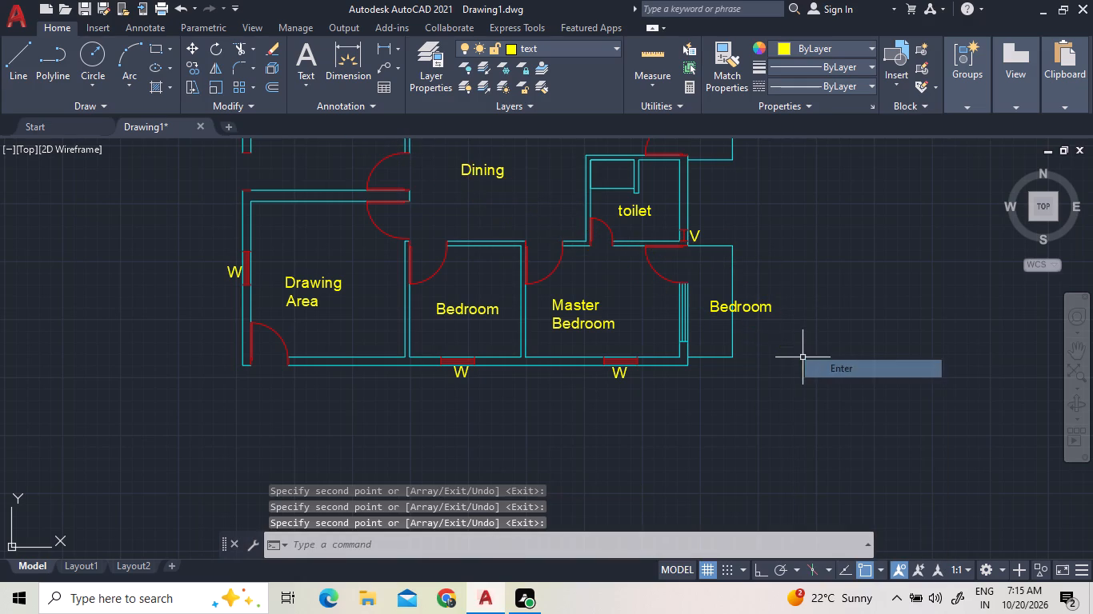
Change the text of the copied Bedroom label at the Master Bedroom's east projection to "Balcony".
triple_click(748, 303)
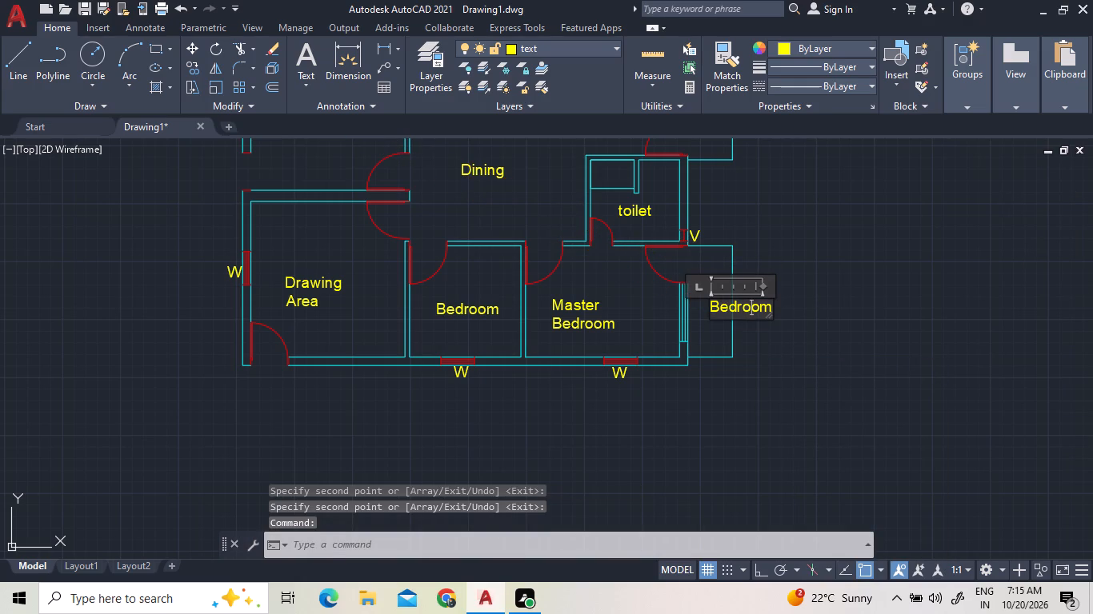
key(Right)
key(Right)
key(Right)
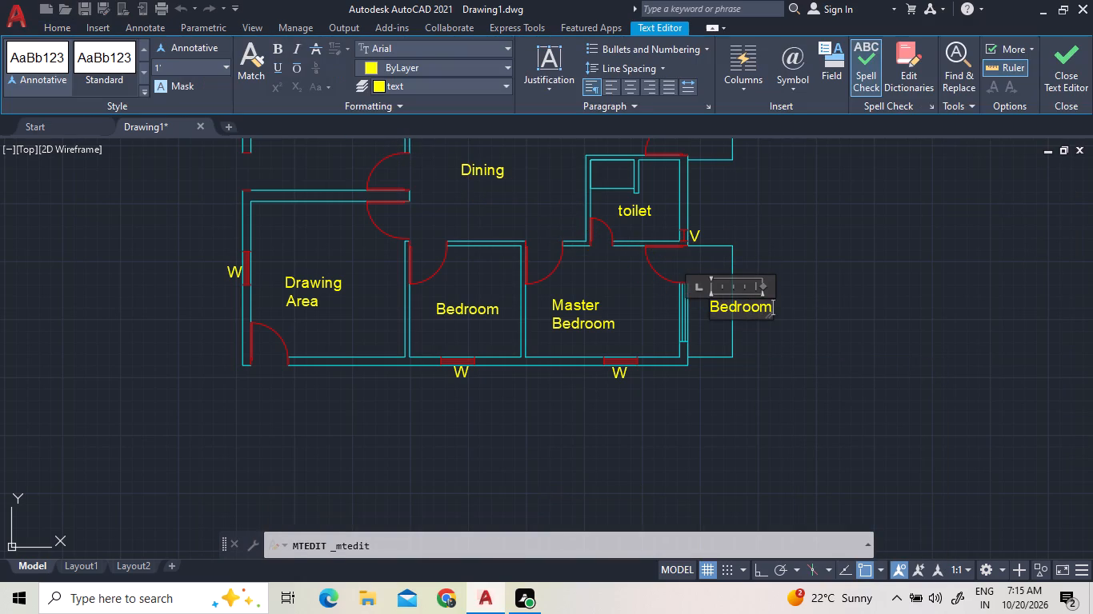
key(BackSpace)
key(BackSpace)
key(BackSpace)
key(BackSpace)
key(BackSpace)
key(BackSpace)
text(ALCON)
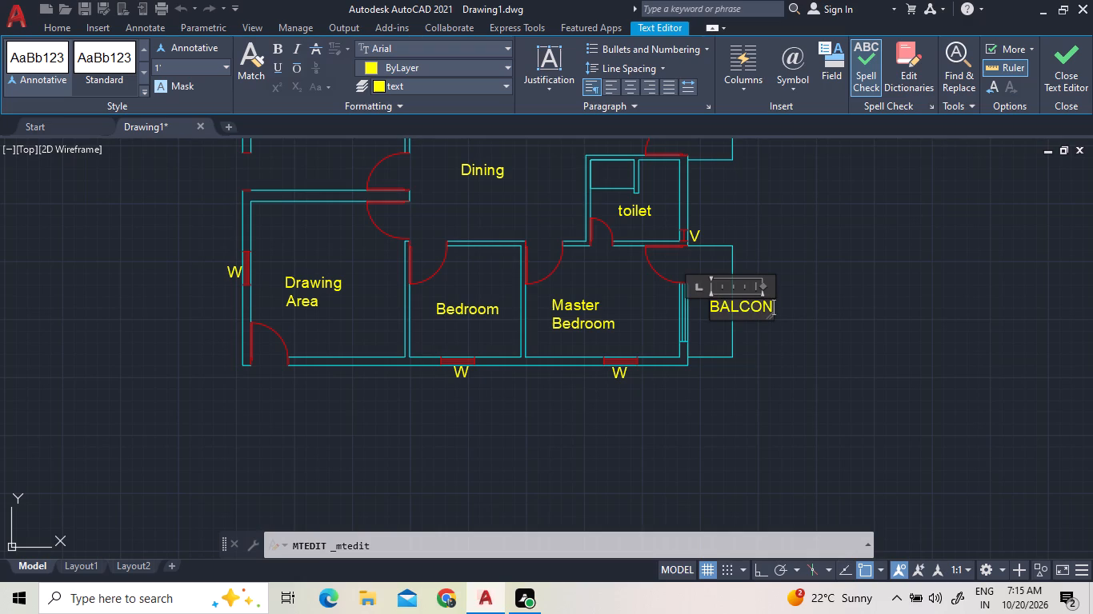
key(BackSpace)
key(BackSpace)
key(BackSpace)
key(BackSpace)
key(BackSpace)
text(alcony)
click(810, 313)
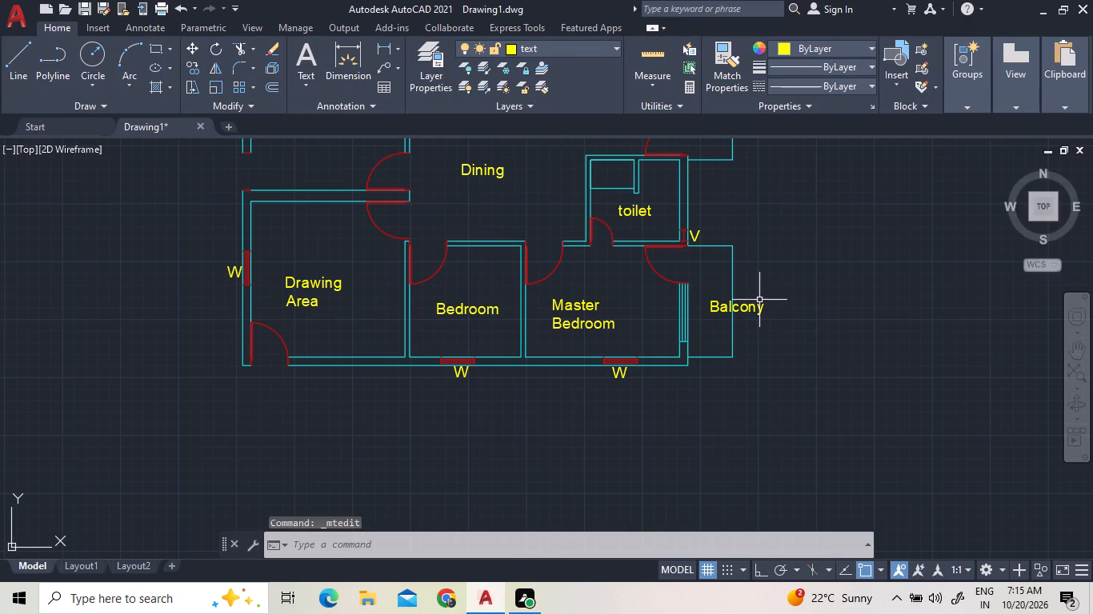
Rotate the Balcony label 90° with Ortho on so it reads vertically.
click(759, 300)
click(765, 326)
drag(767, 318, 743, 281)
click(739, 272)
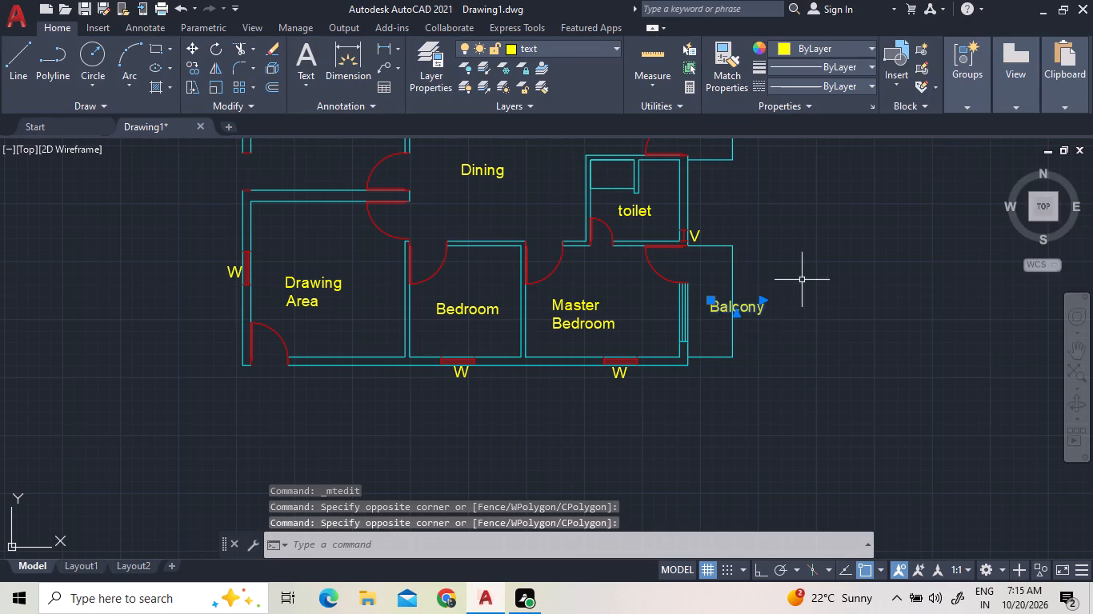
right_click(807, 278)
click(864, 358)
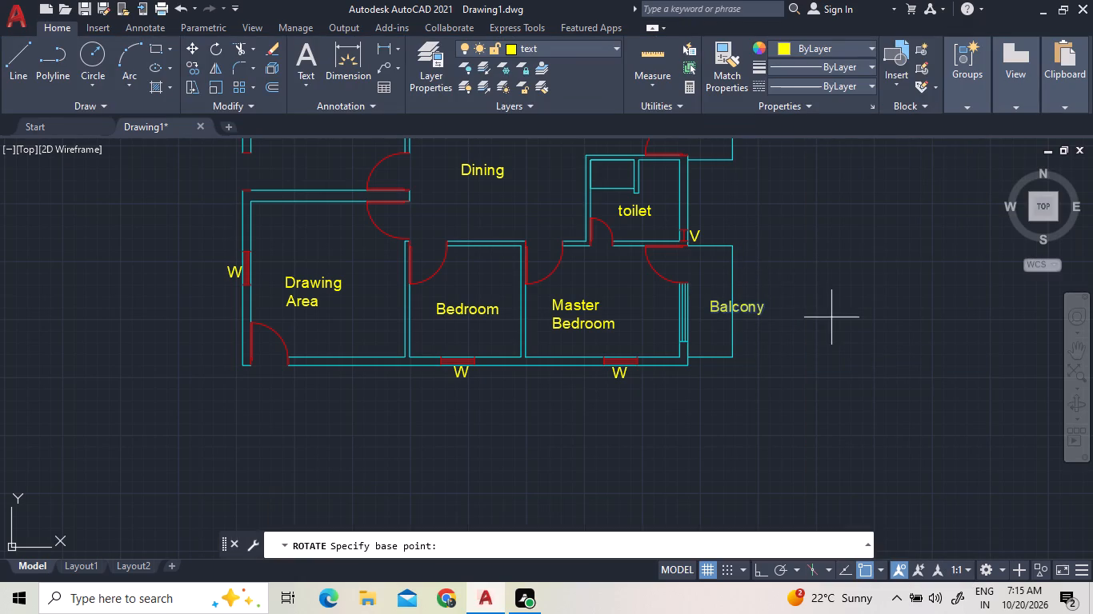
click(764, 305)
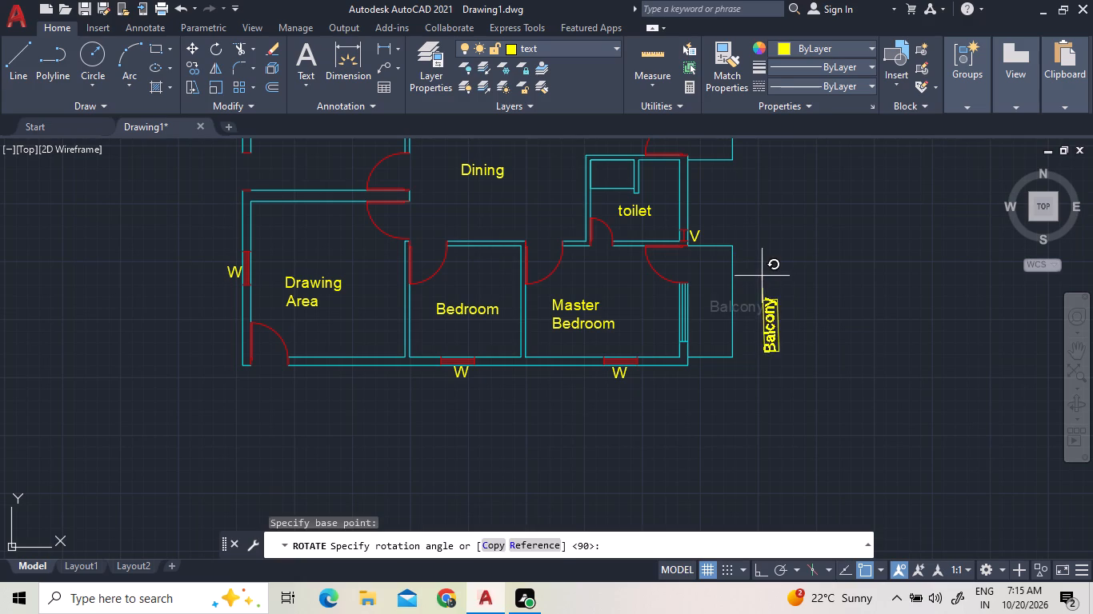
key(F8)
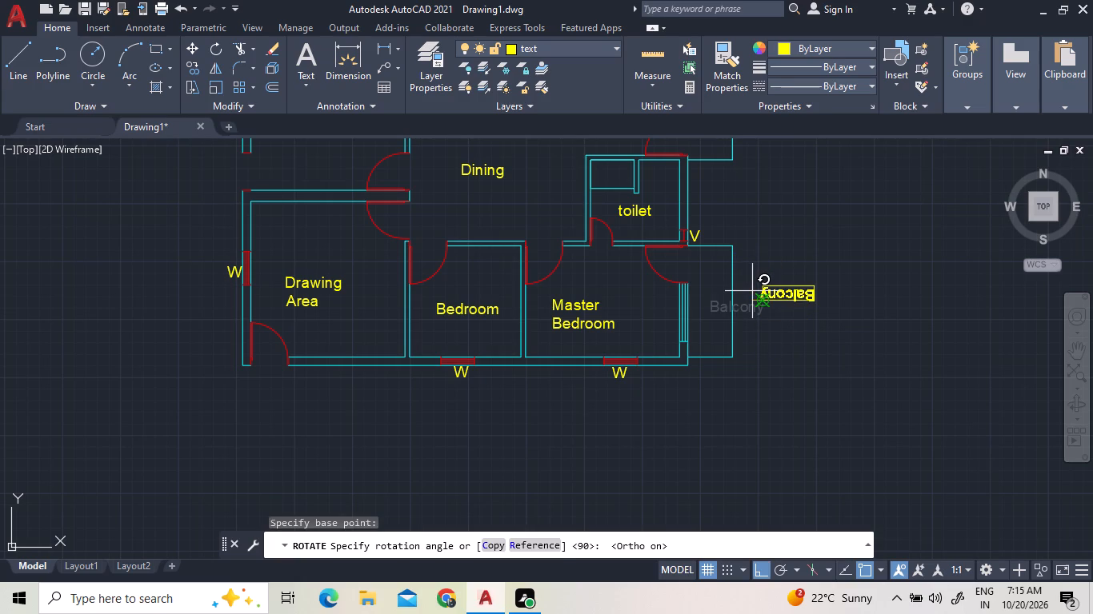
click(735, 217)
Rotate the Utility label east of the kitchen 90° so it reads vertically.
scroll(797, 418, down, 1)
scroll(751, 189, up, 2)
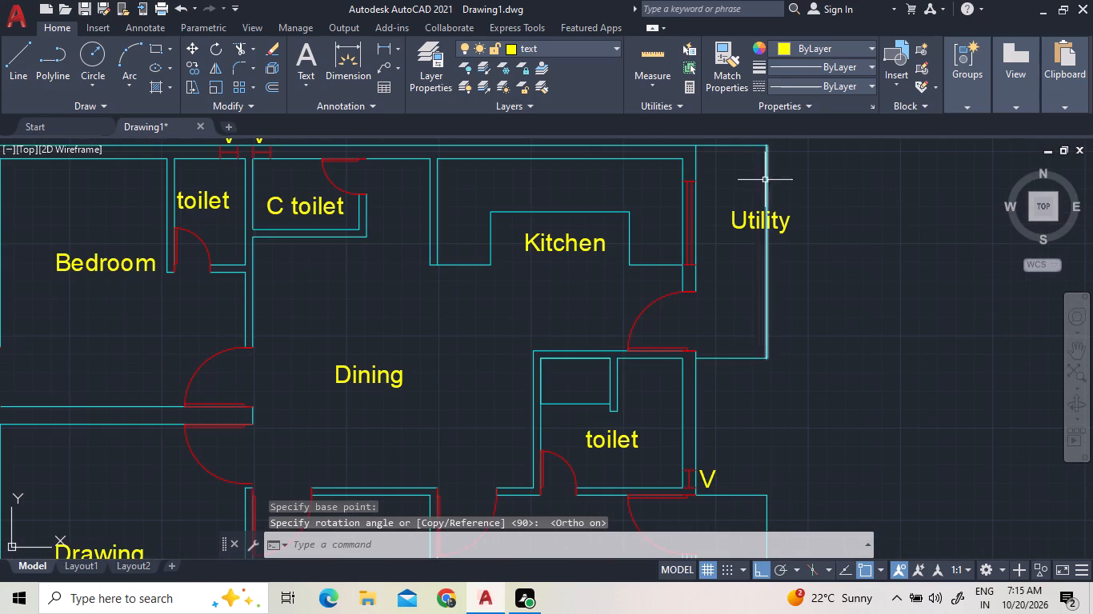
click(845, 253)
click(785, 192)
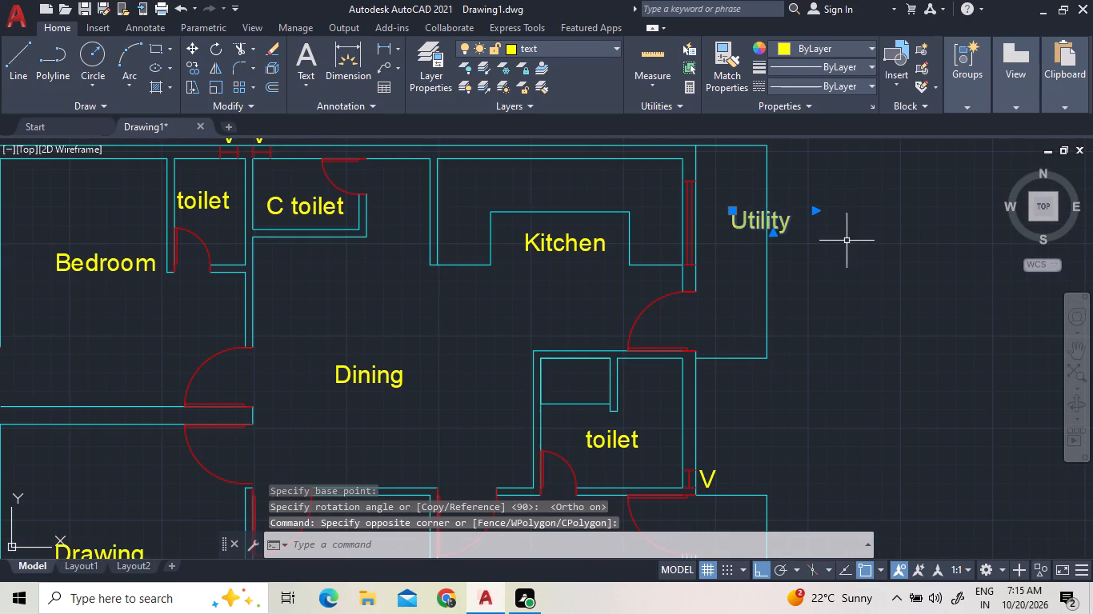
right_click(847, 241)
click(898, 361)
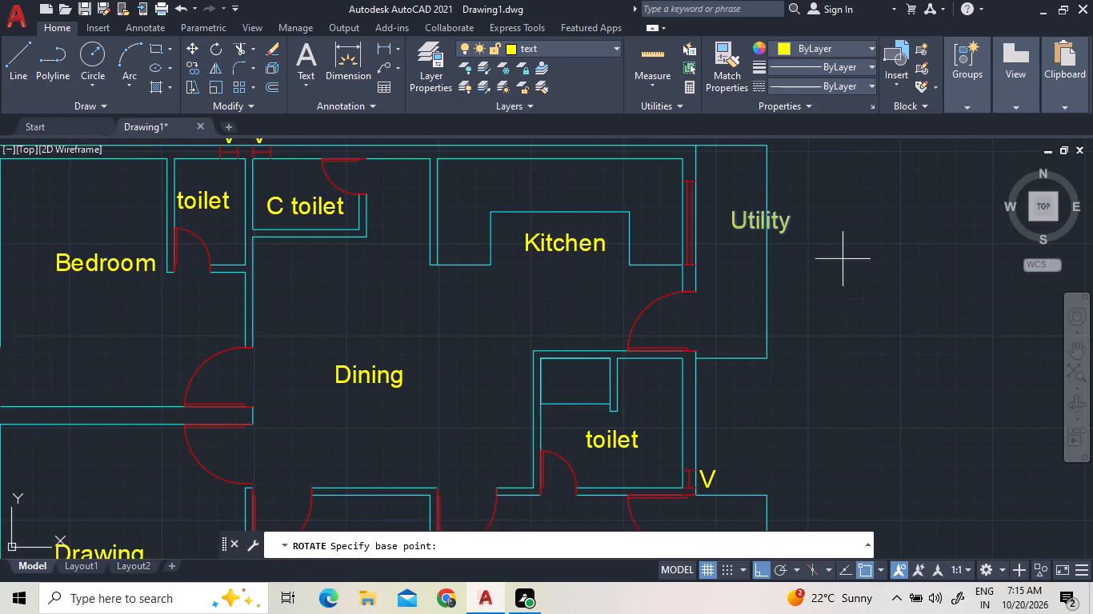
click(789, 216)
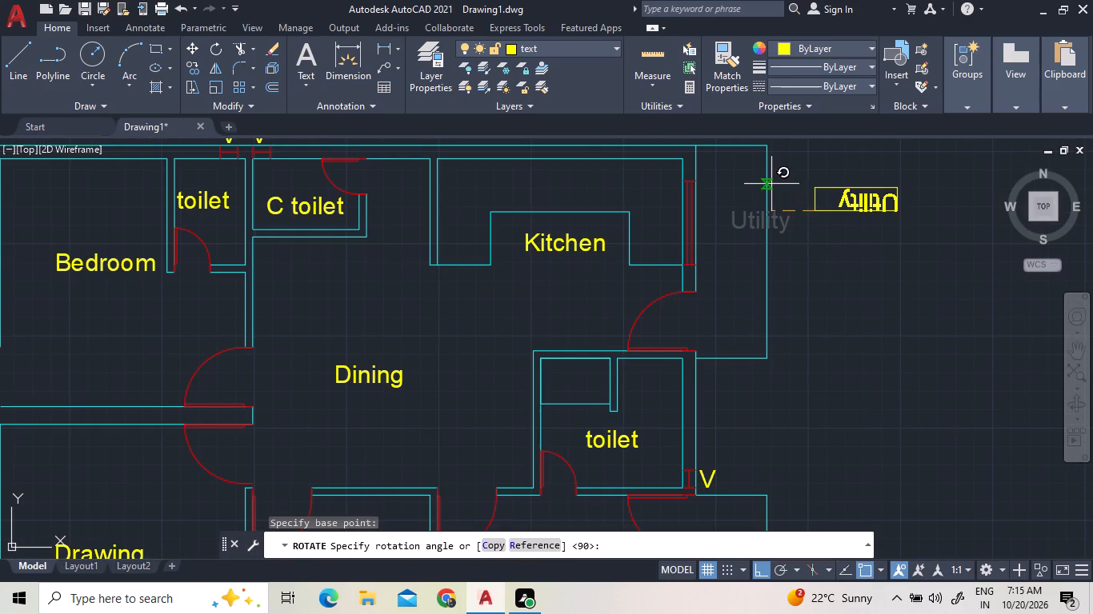
click(834, 180)
Move the rotated Utility label west into the utility space beside the kitchen.
drag(895, 313, 881, 316)
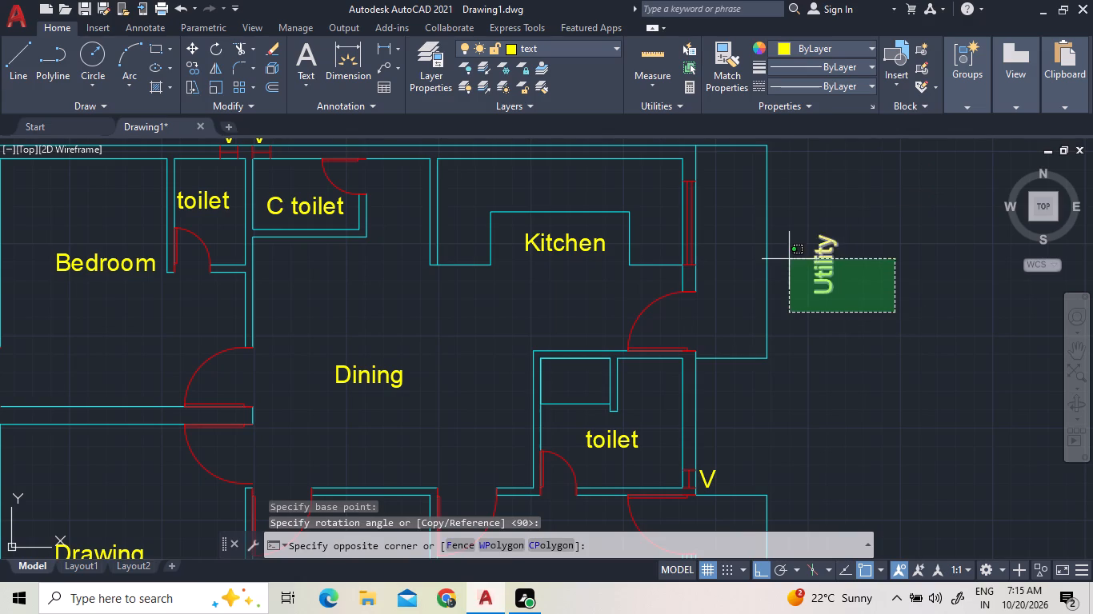
click(804, 237)
right_click(804, 238)
double_click(862, 303)
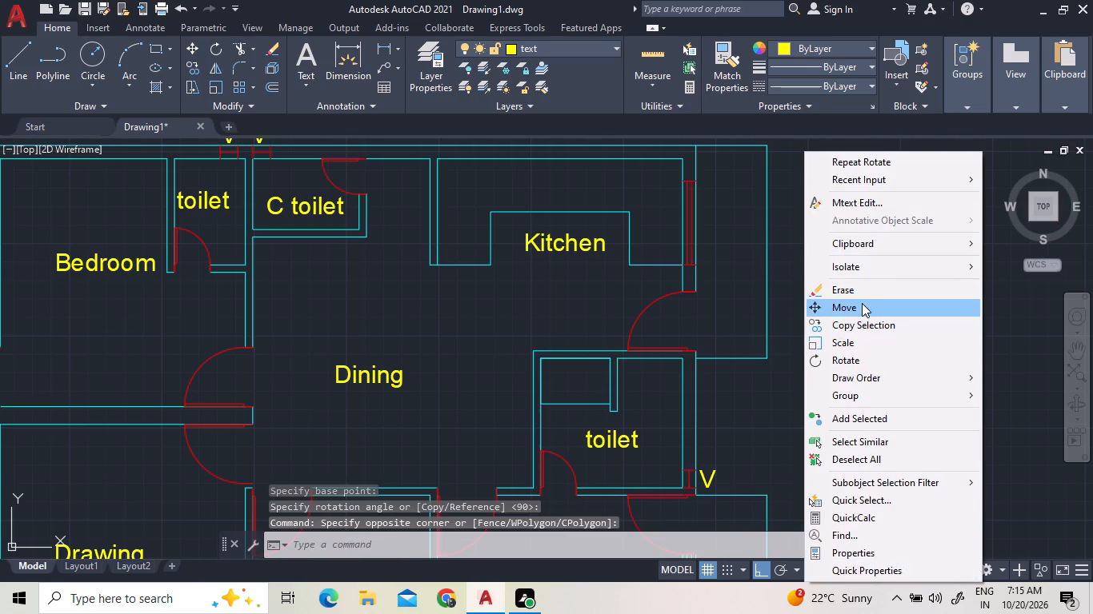
click(784, 291)
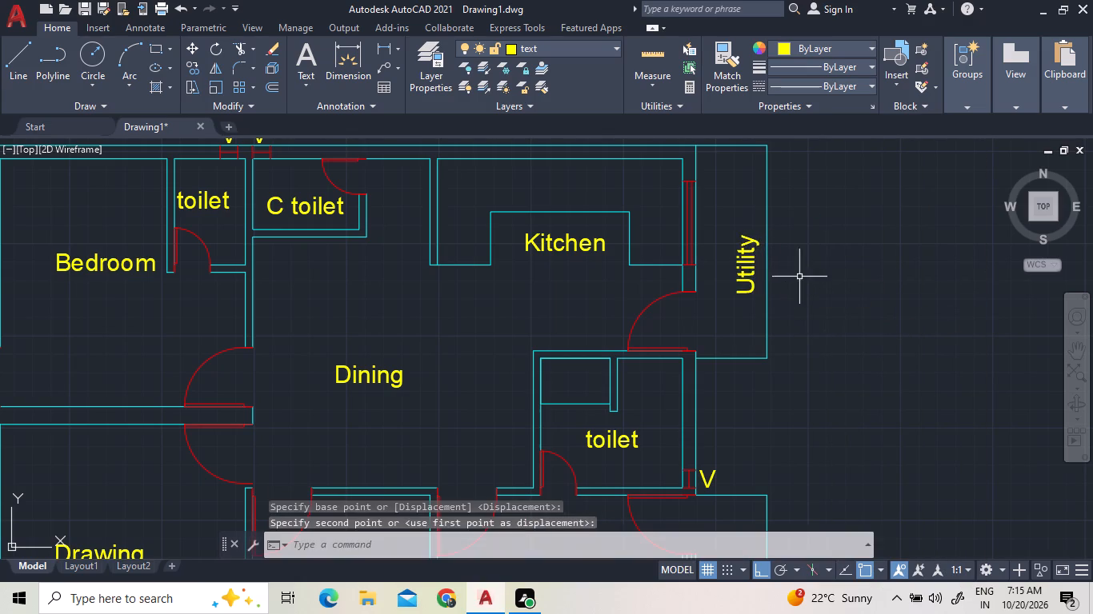
Move the rotated Balcony label inside the balcony outline east of the Master Bedroom, with Ortho off.
scroll(799, 277, down, 2)
scroll(826, 453, up, 2)
drag(826, 428, 808, 403)
click(790, 361)
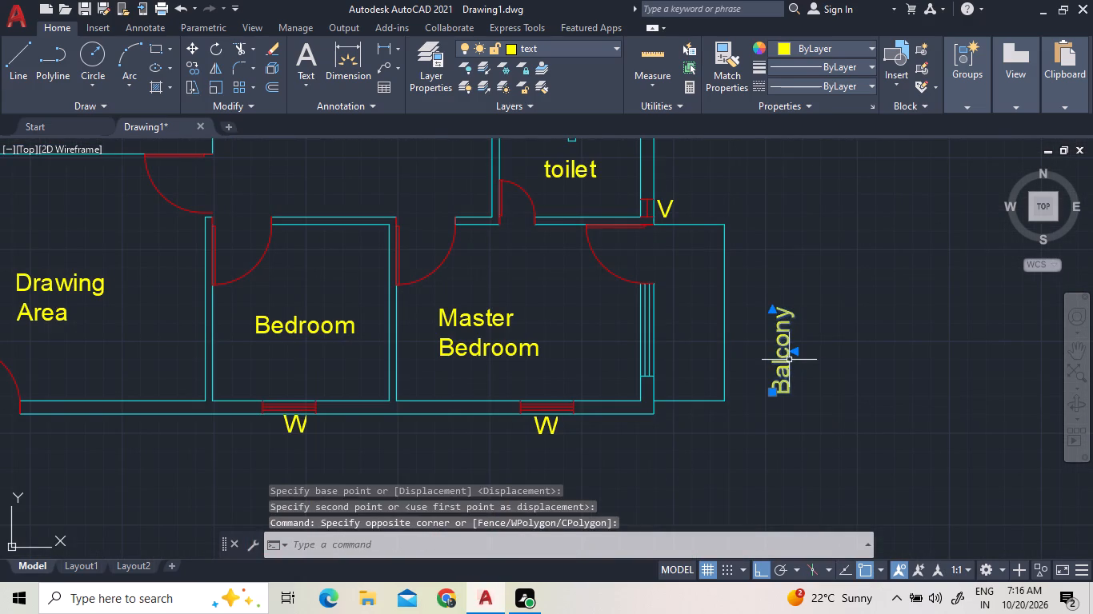
right_click(789, 358)
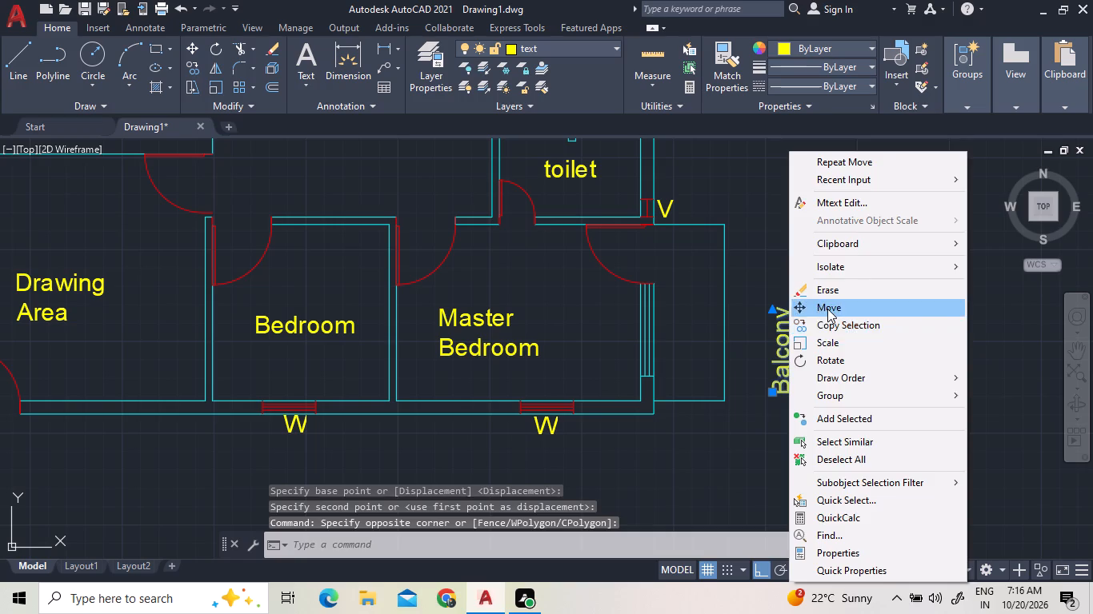
double_click(827, 309)
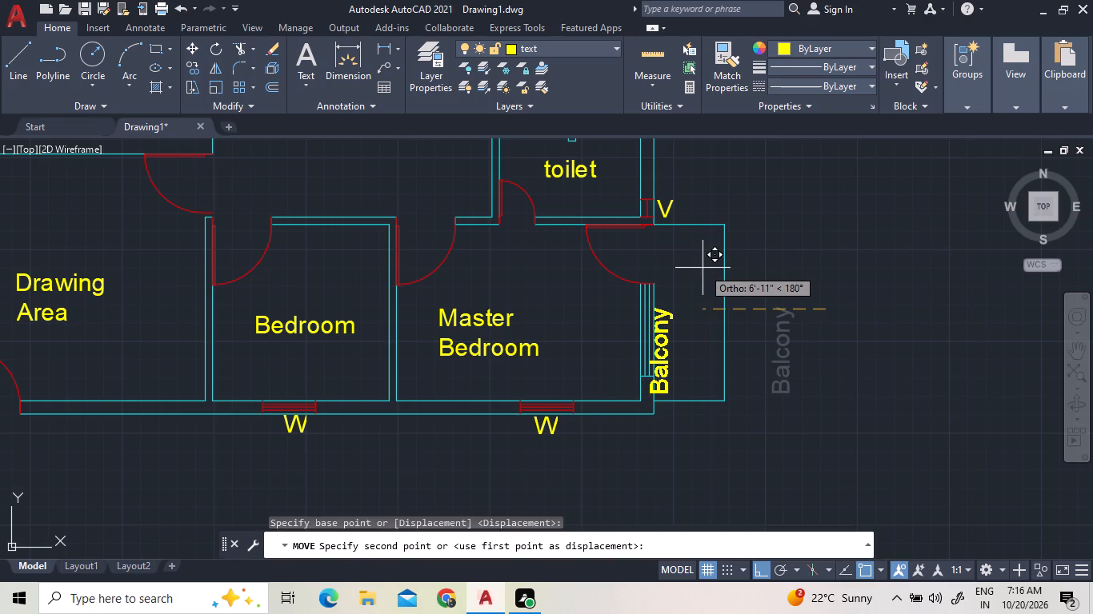
key(F8)
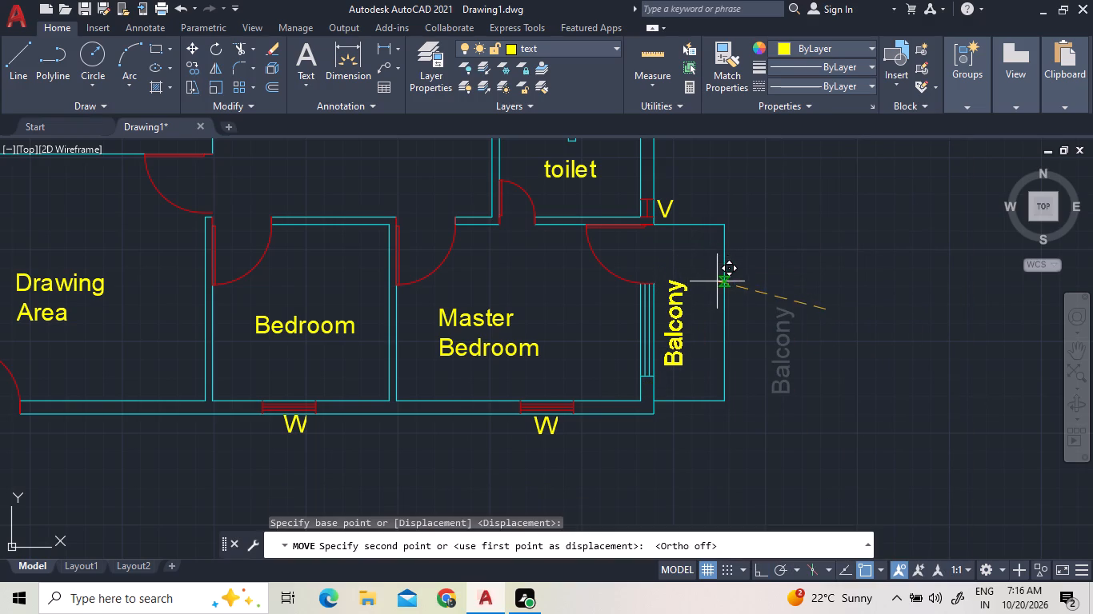
click(722, 277)
On the rooms layer, draw lines from the northwest bedroom's outer corner: 4' west, south level with the Drawing Area's north wall, and back to the wall.
scroll(748, 273, down, 4)
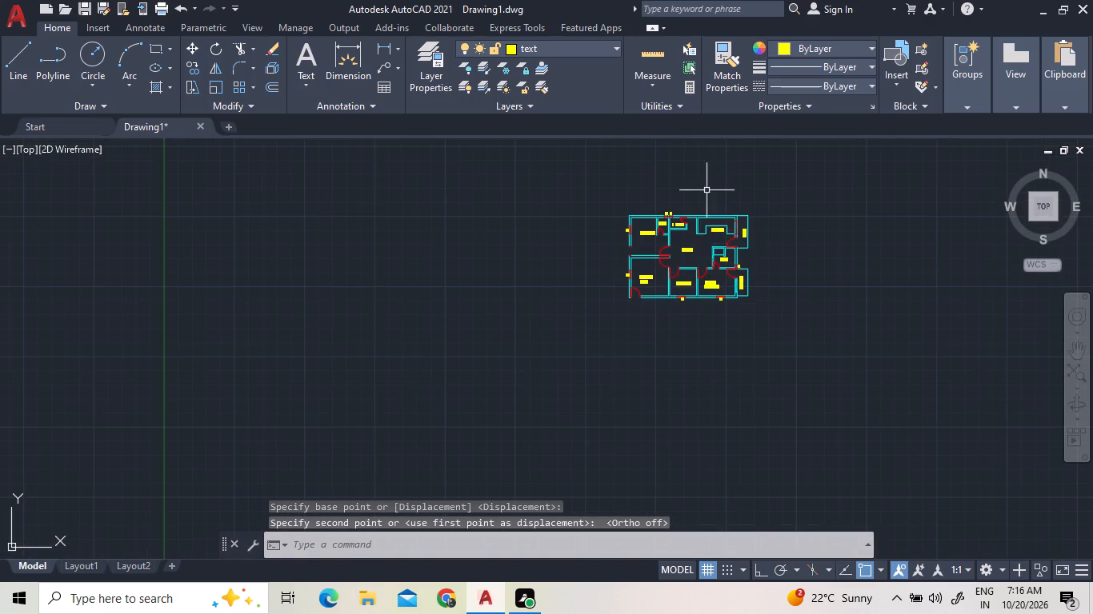
scroll(703, 189, up, 2)
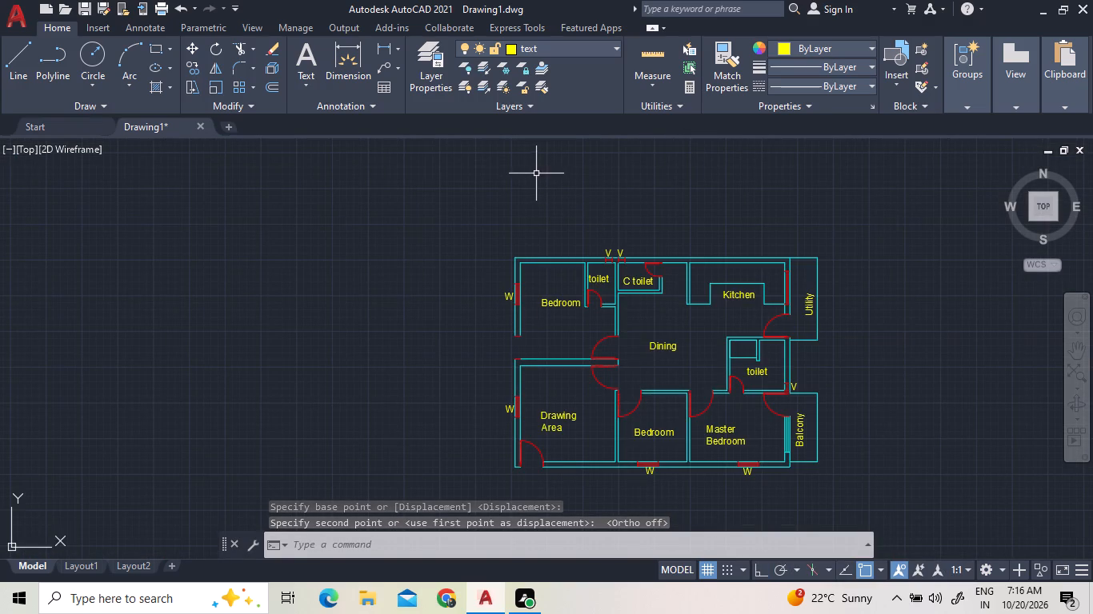
scroll(411, 112, up, 1)
click(539, 42)
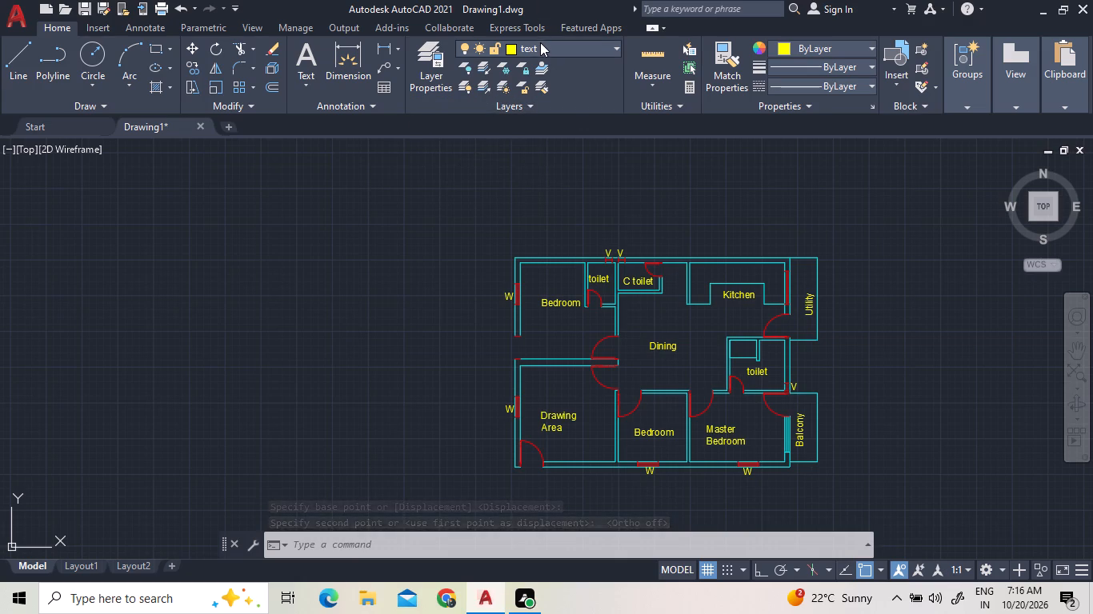
click(541, 44)
click(541, 50)
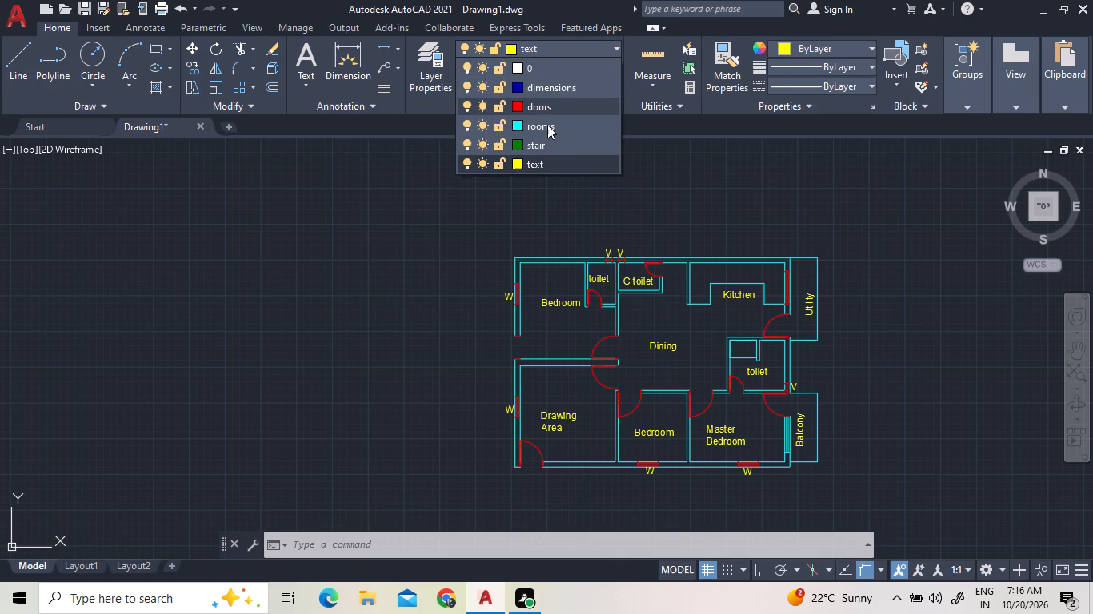
click(547, 125)
scroll(537, 227, up, 2)
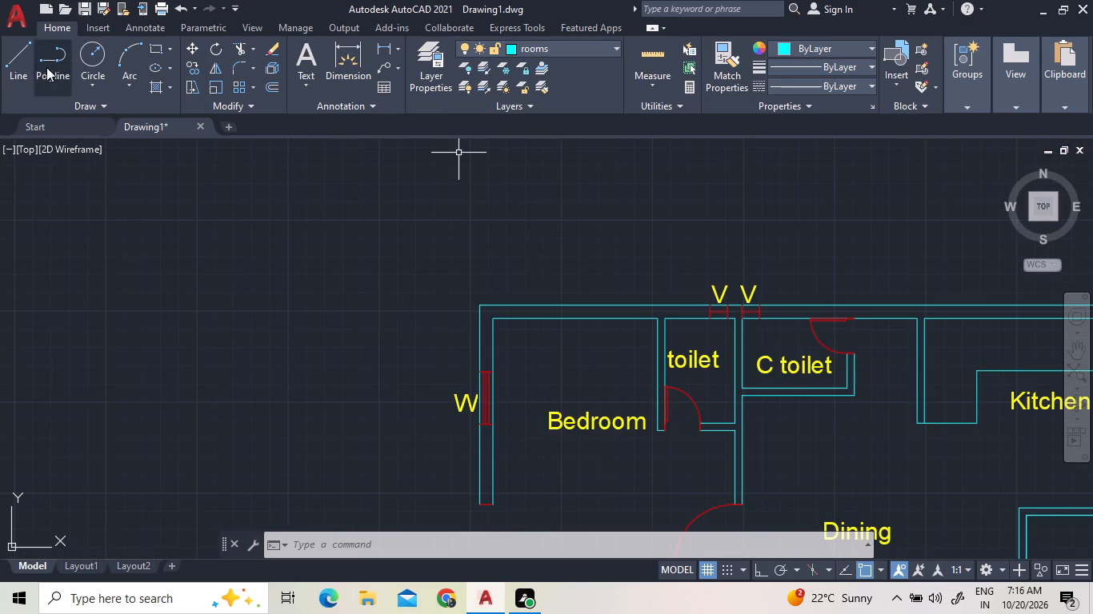
click(28, 67)
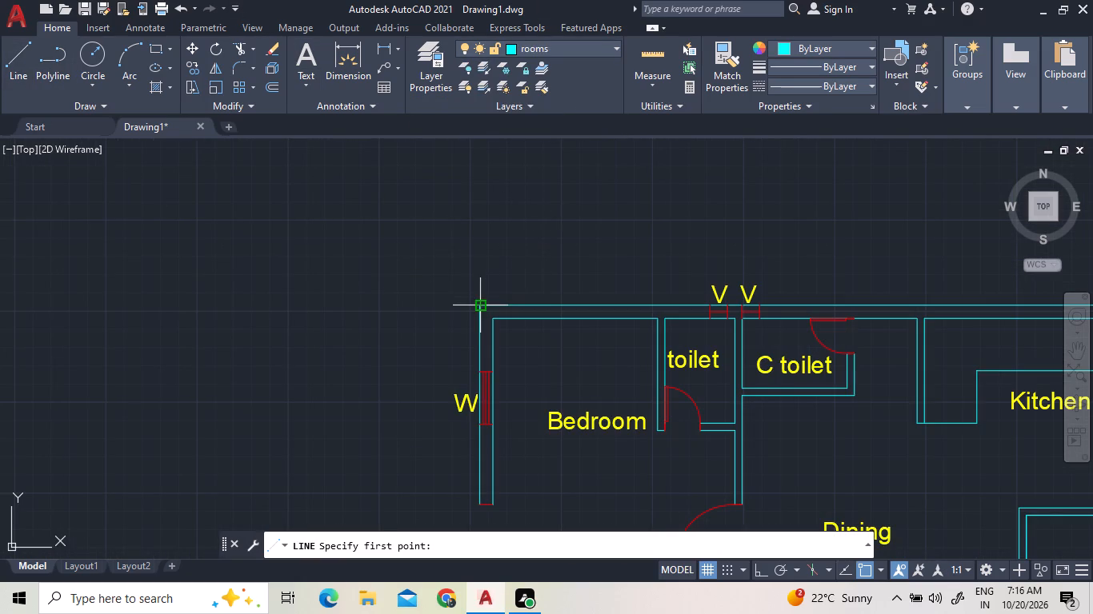
click(482, 308)
key(F8)
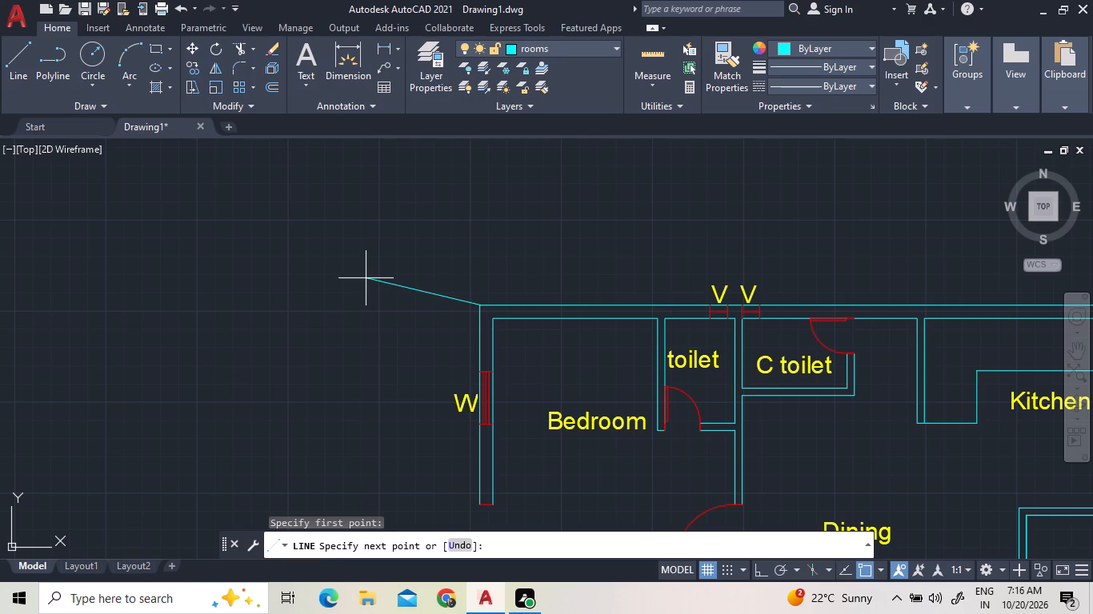
text(4')
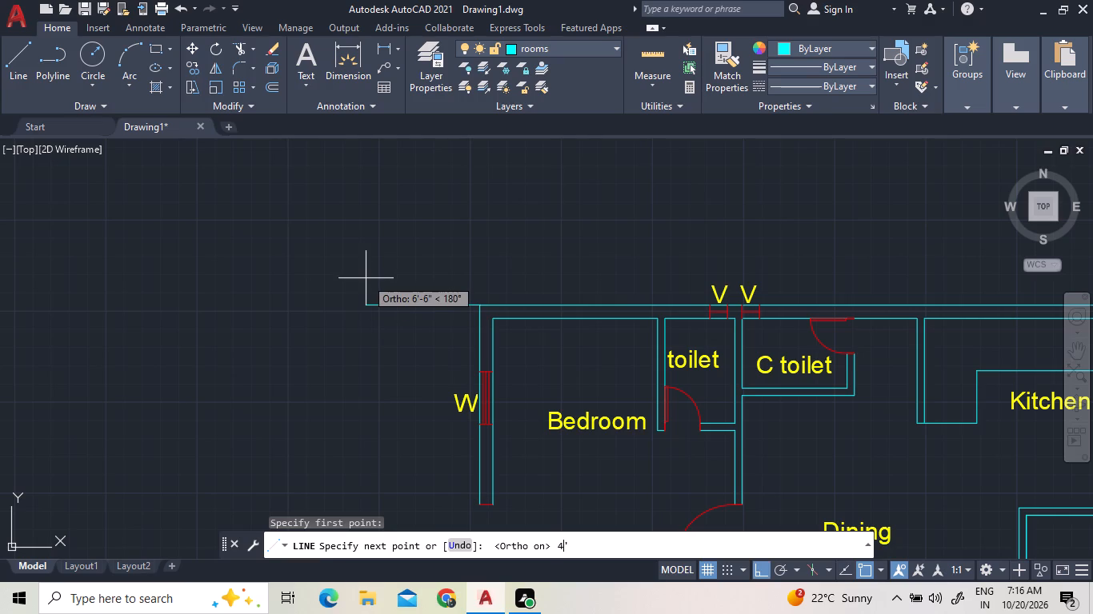
key(Return)
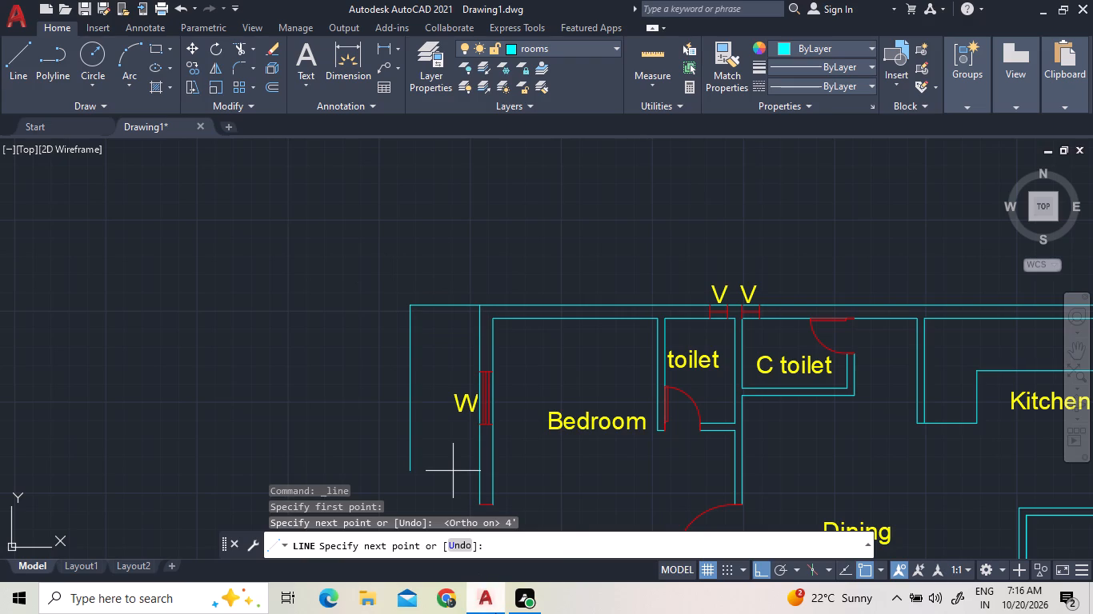
scroll(495, 613, up, 1)
scroll(495, 613, down, 2)
scroll(546, 360, down, 2)
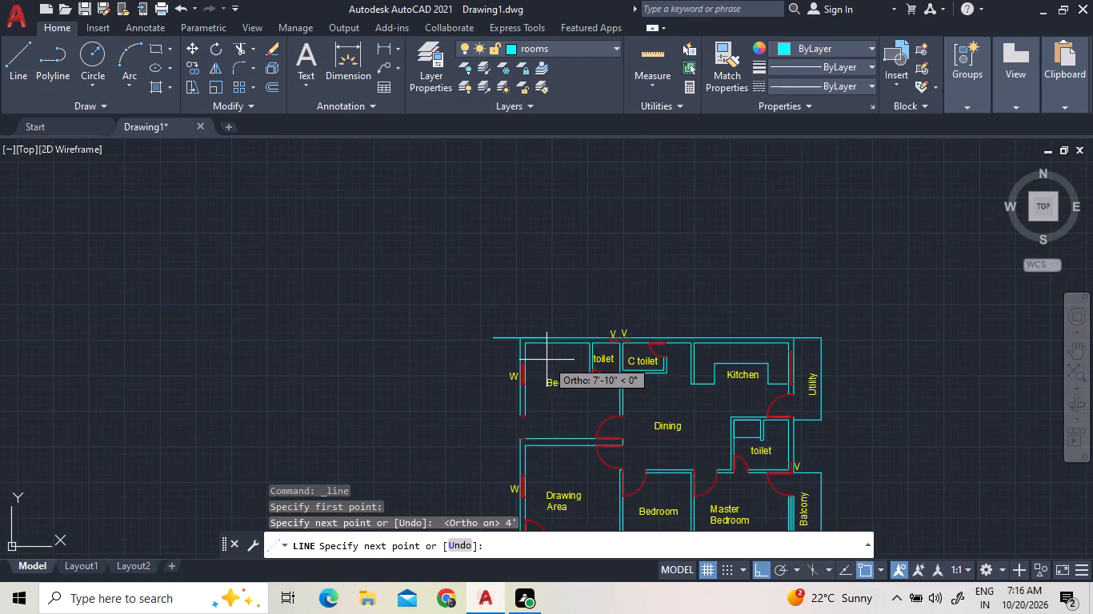
scroll(546, 360, down, 1)
scroll(543, 402, up, 1)
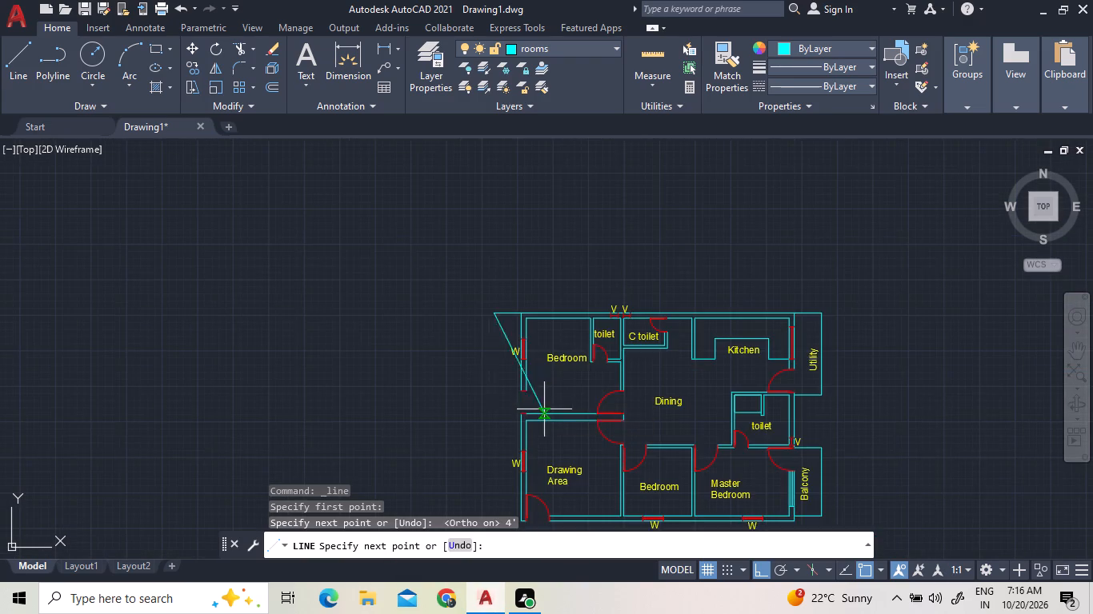
scroll(544, 419, up, 3)
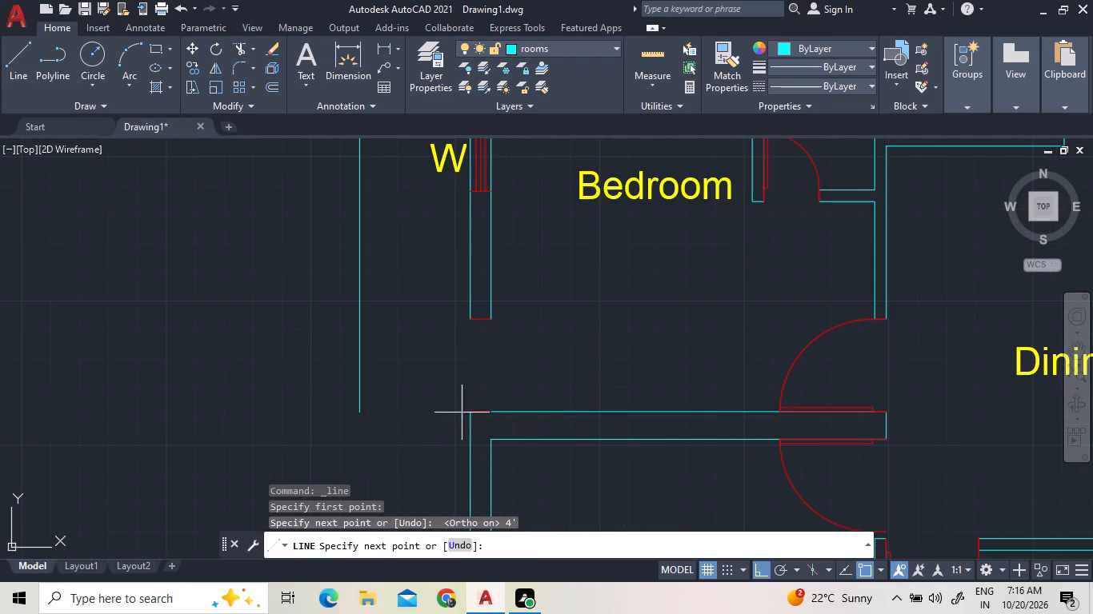
click(359, 413)
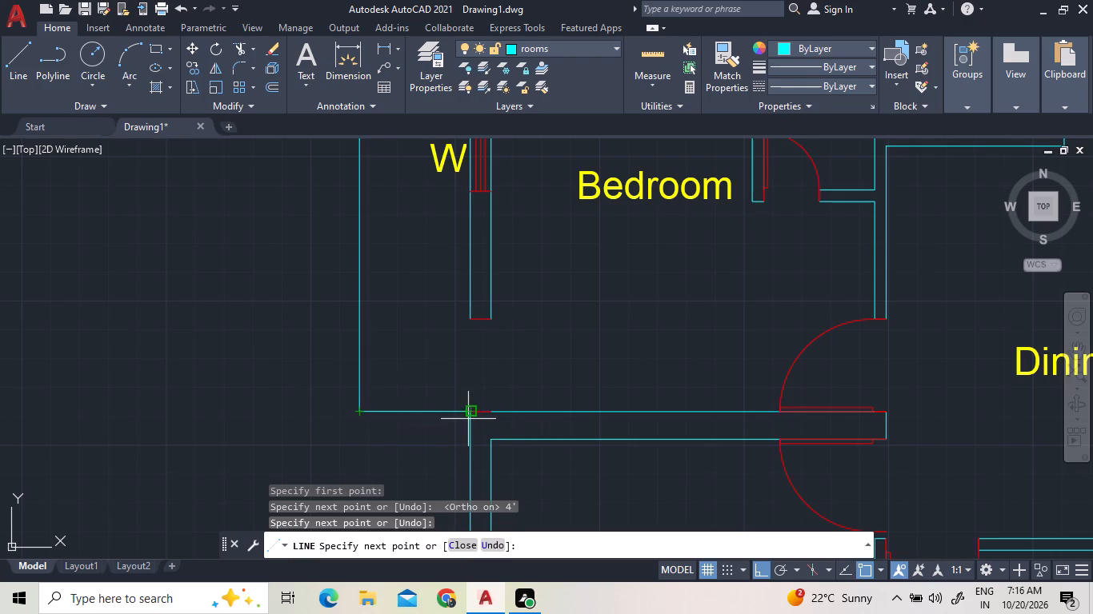
click(469, 412)
right_click(485, 346)
click(496, 348)
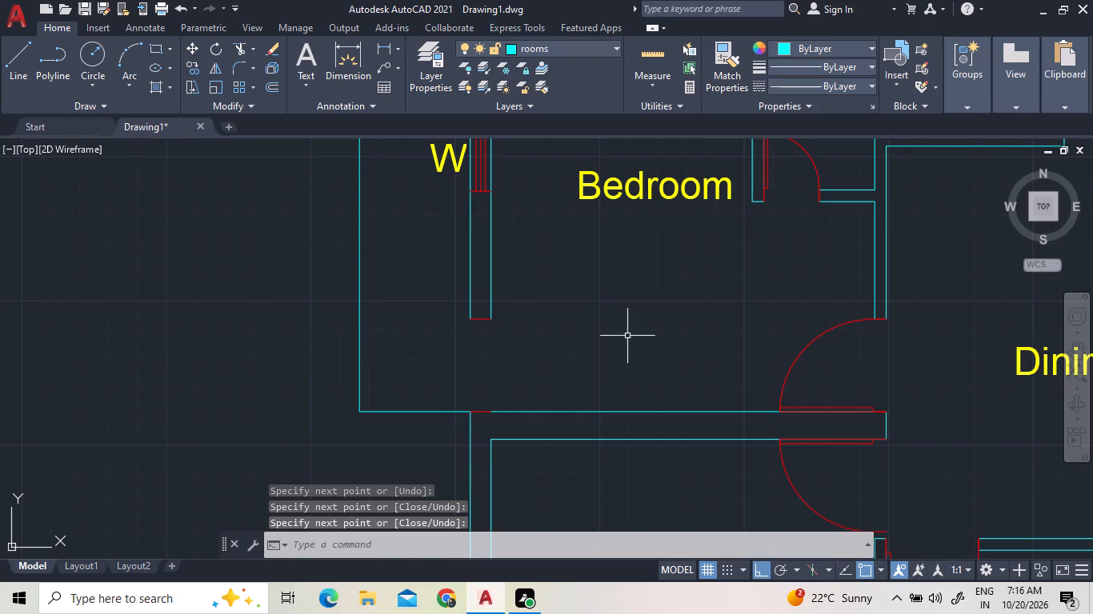
Copy the door between the northwest bedroom and Dining straight west to the opening in the bedroom's west wall.
drag(840, 372, 827, 367)
click(719, 311)
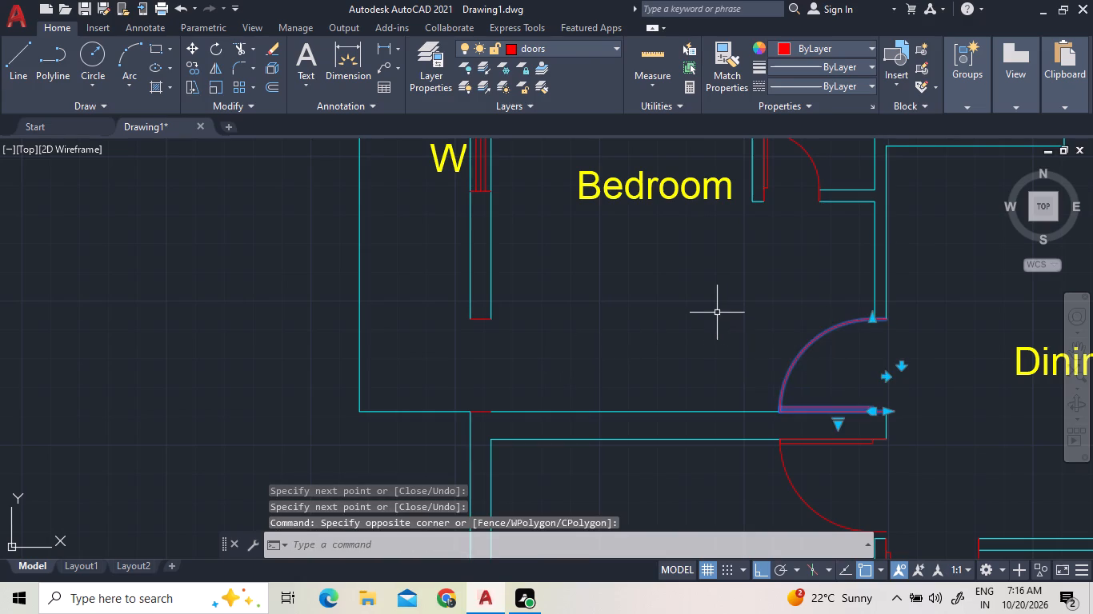
right_click(717, 313)
click(755, 327)
drag(750, 329, 737, 329)
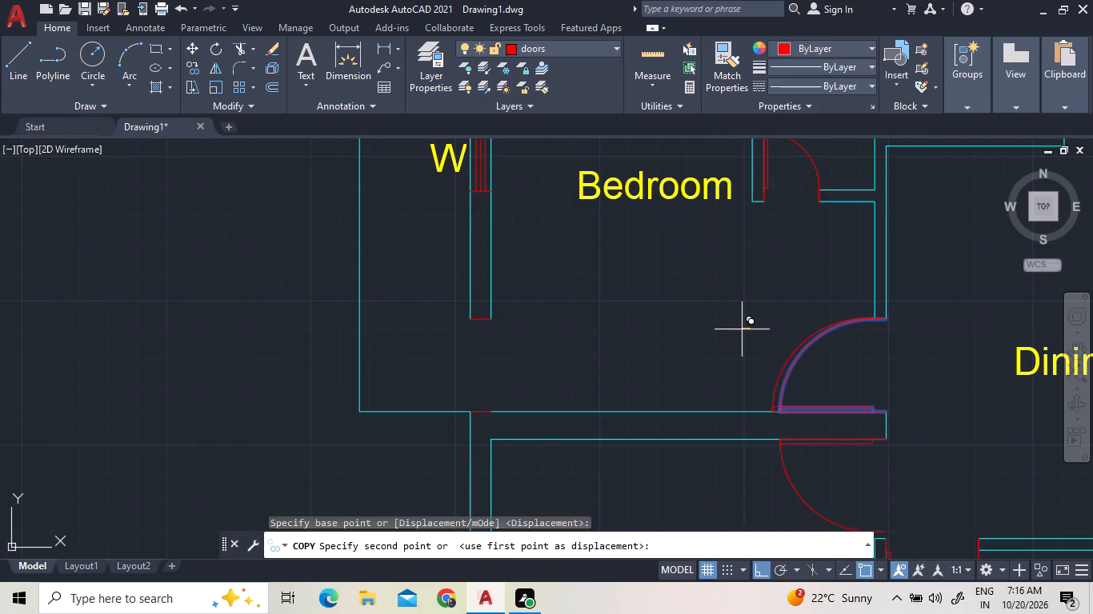
click(411, 359)
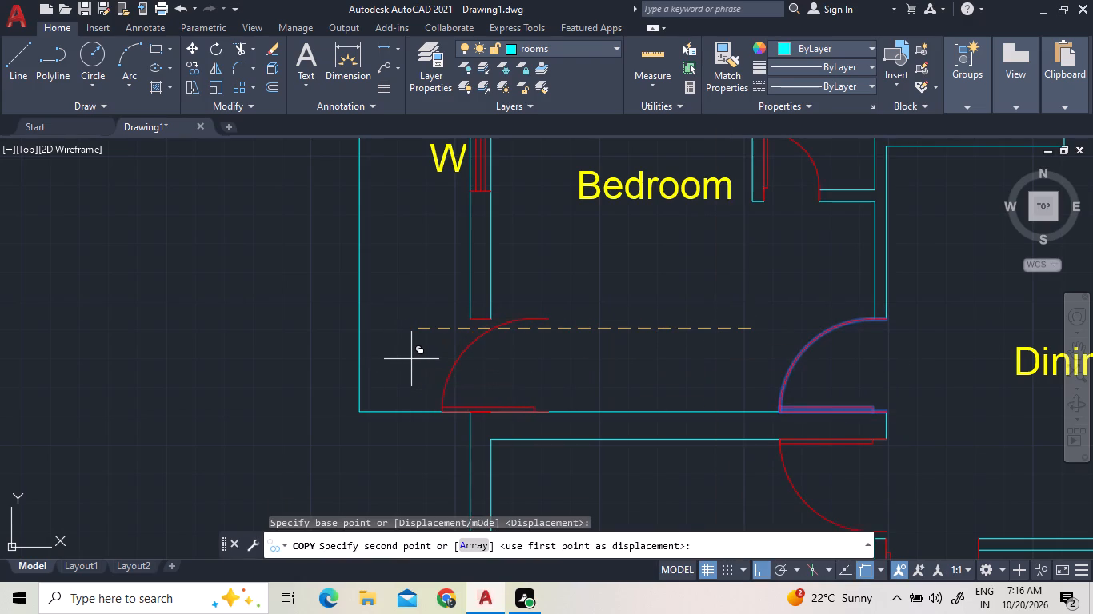
right_click(552, 371)
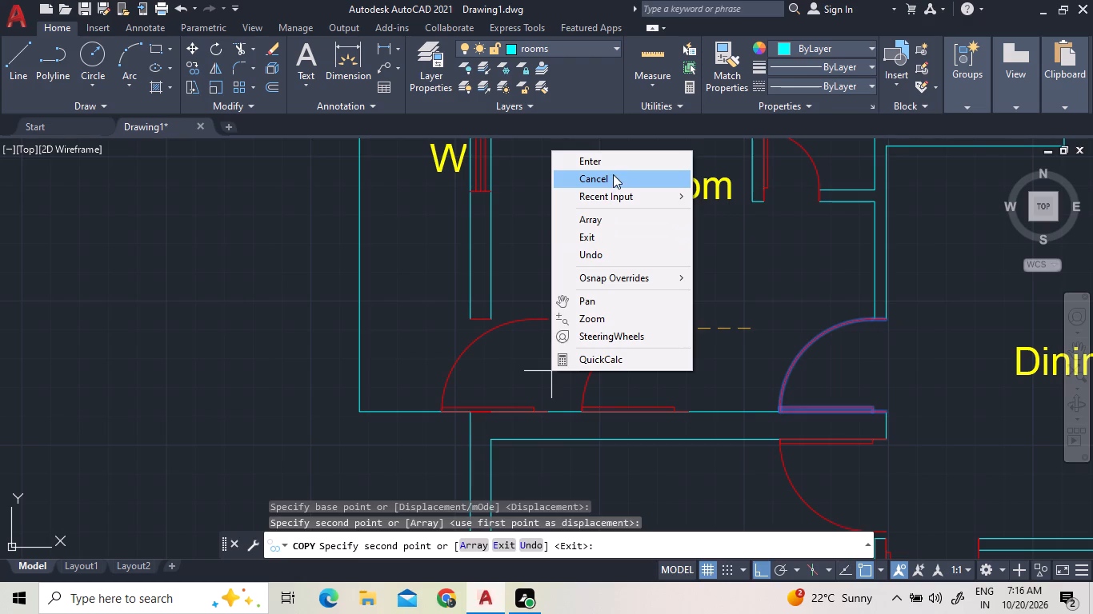
click(613, 174)
Move the copied door further west so its frame overlaps the opening in the bedroom's west wall.
drag(545, 382, 464, 355)
click(422, 344)
right_click(479, 348)
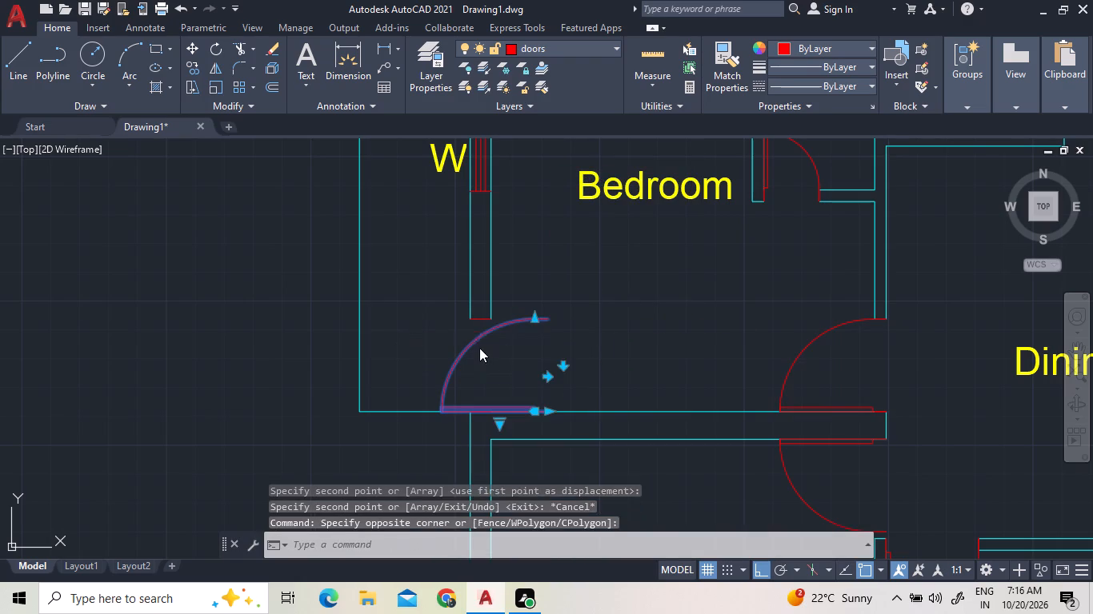
click(529, 304)
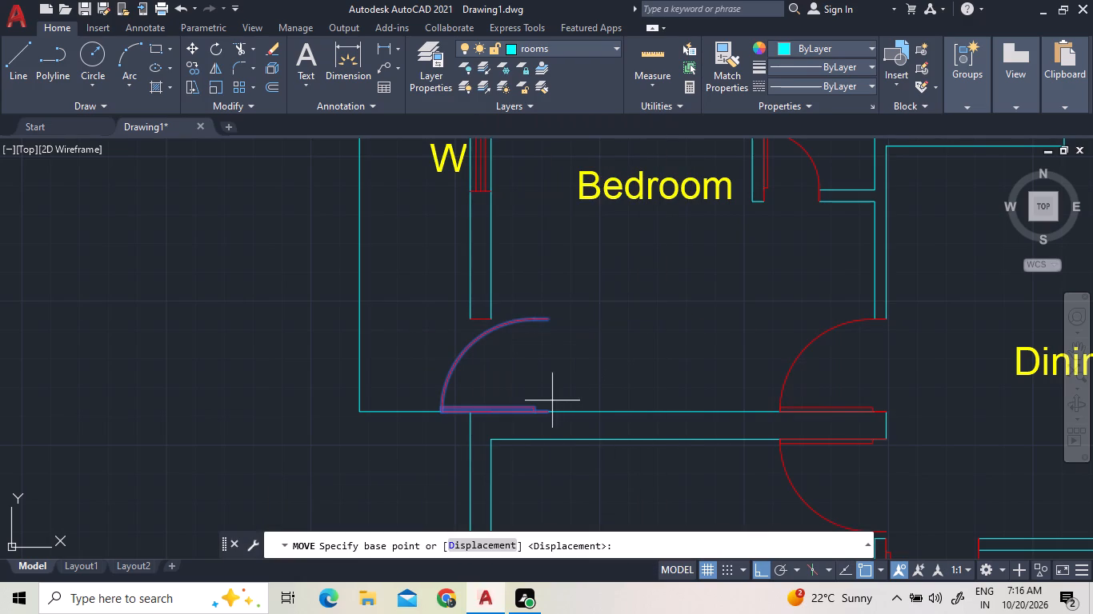
scroll(551, 405, up, 1)
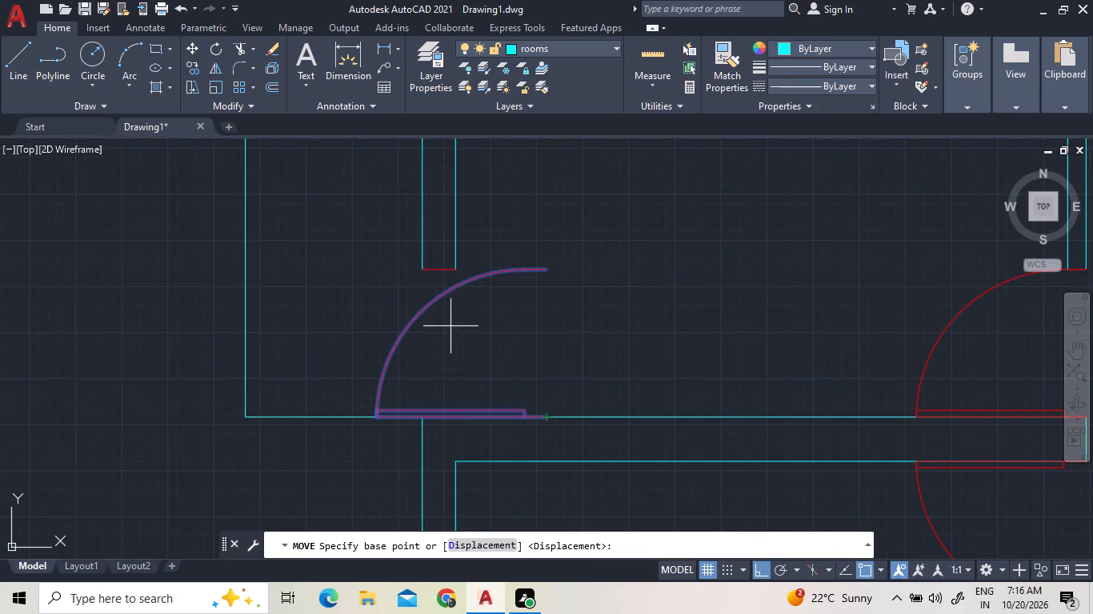
drag(448, 325, 428, 318)
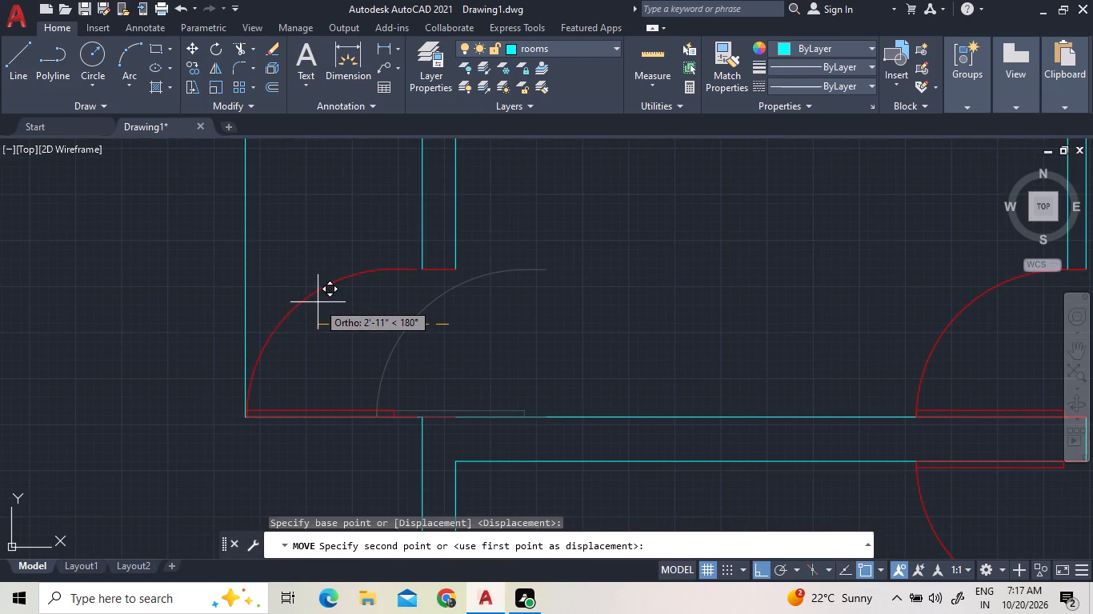
click(328, 309)
right_click(326, 310)
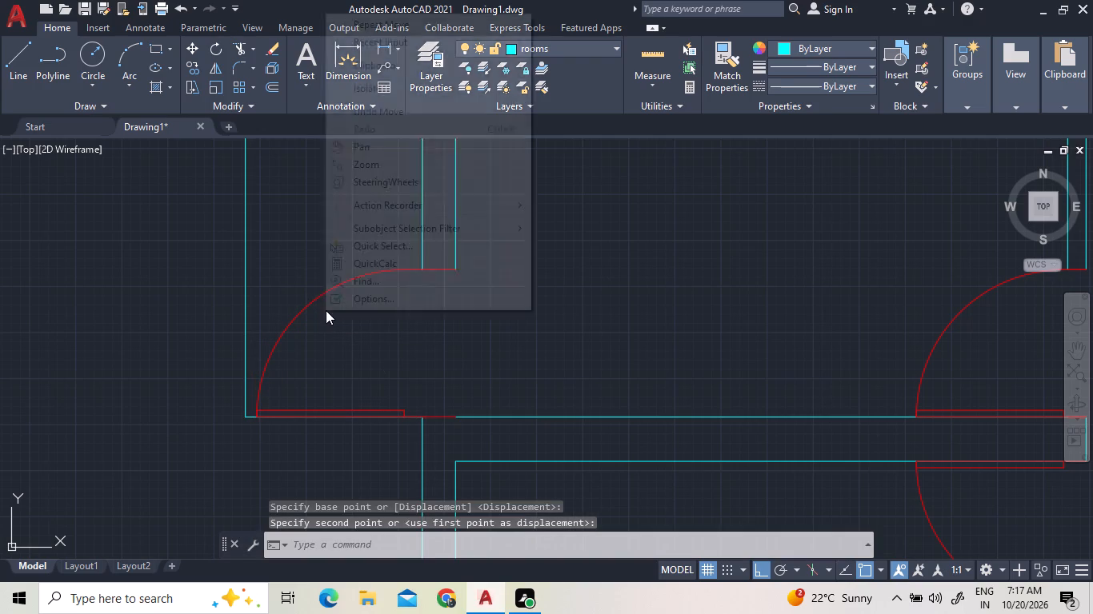
Flip the copied door east-west so its leaf swings into the northwest bedroom.
click(337, 353)
click(298, 253)
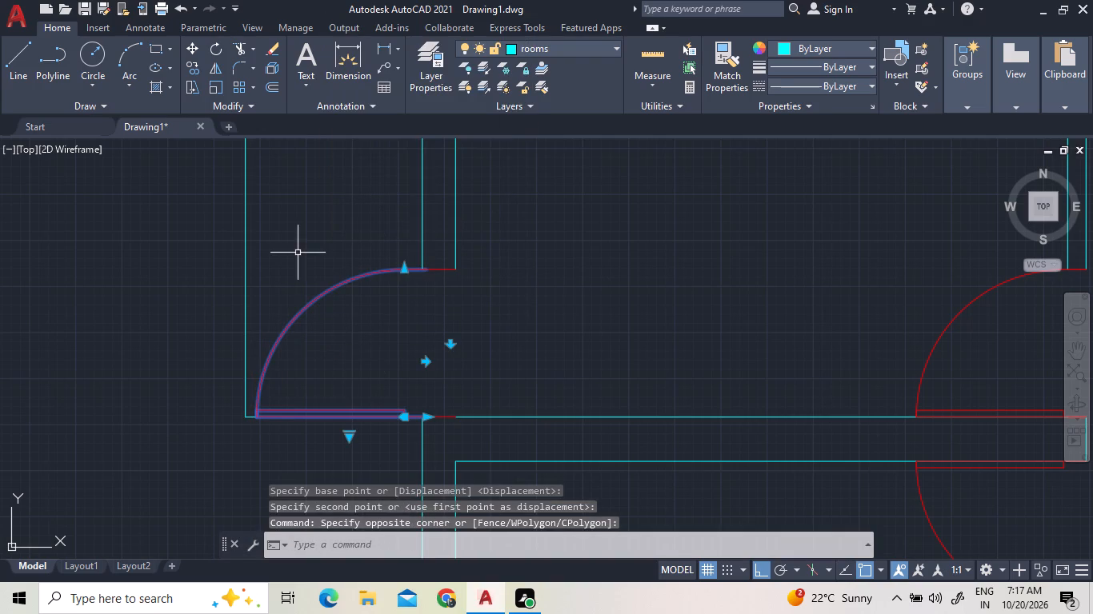
click(424, 363)
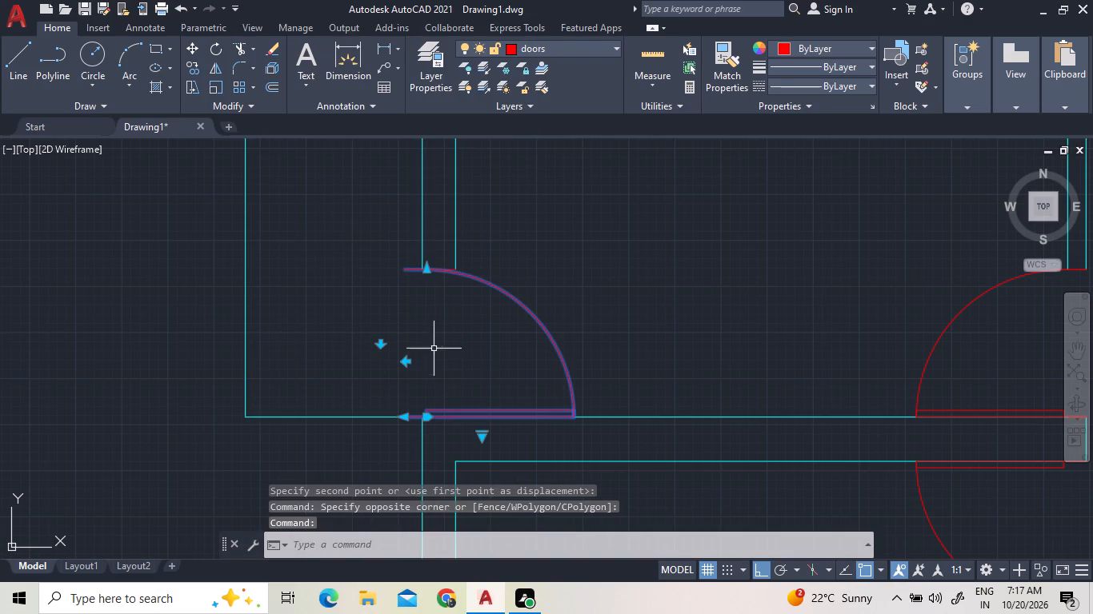
Move the flipped door by its frame's southwest end onto the wall's outer corner at the opening.
right_click(350, 377)
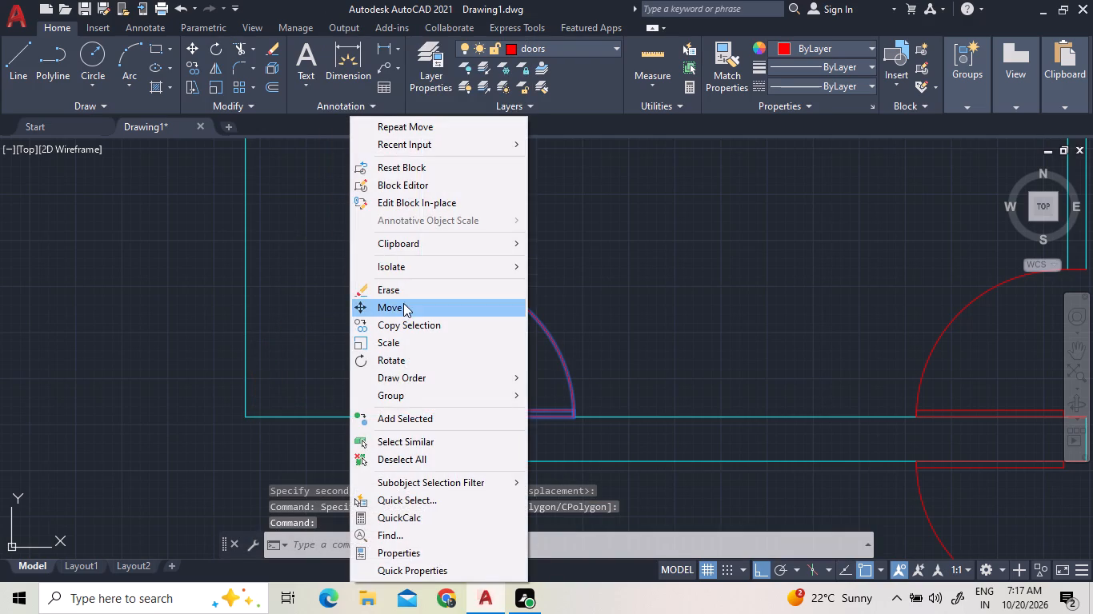
click(403, 305)
scroll(387, 383, up, 2)
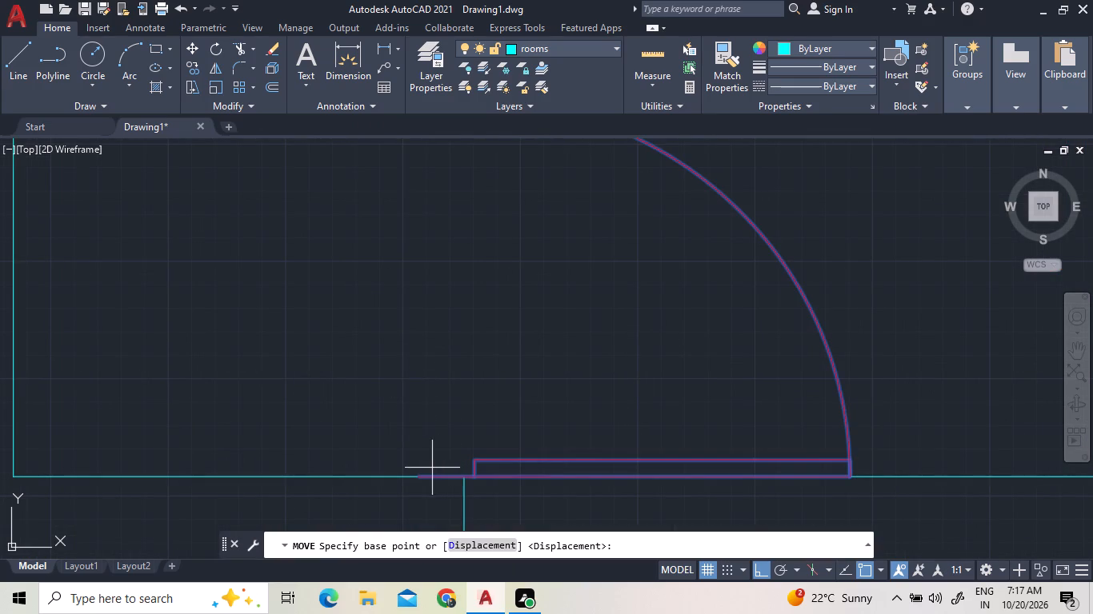
click(422, 475)
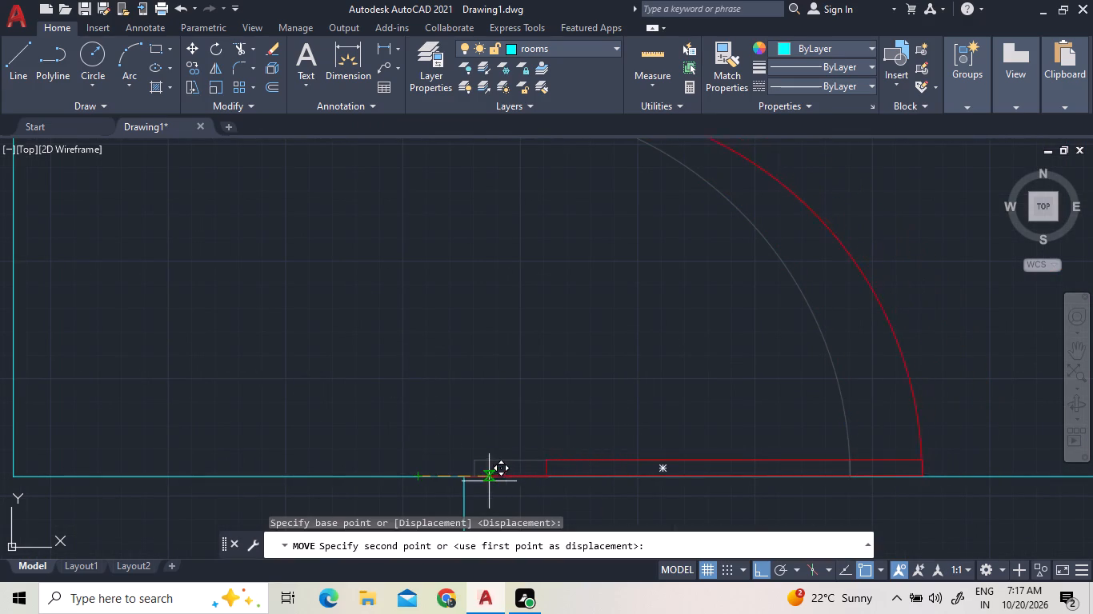
click(465, 479)
Examine how the new door fits its opening in the west wall, and review the whole floor plan.
scroll(464, 477, down, 2)
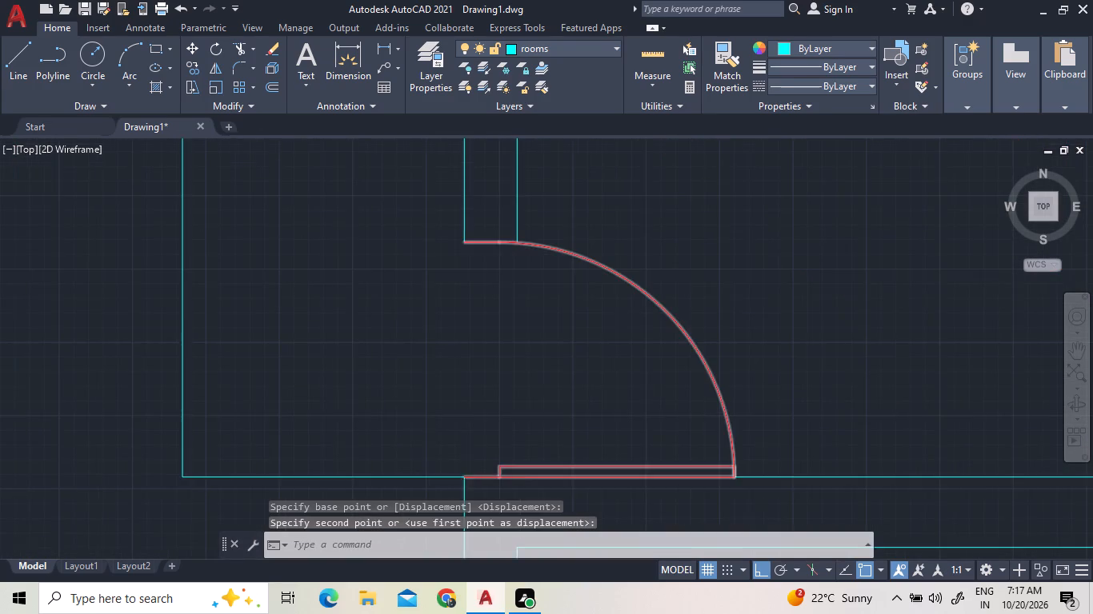
scroll(497, 344, up, 1)
scroll(398, 263, up, 1)
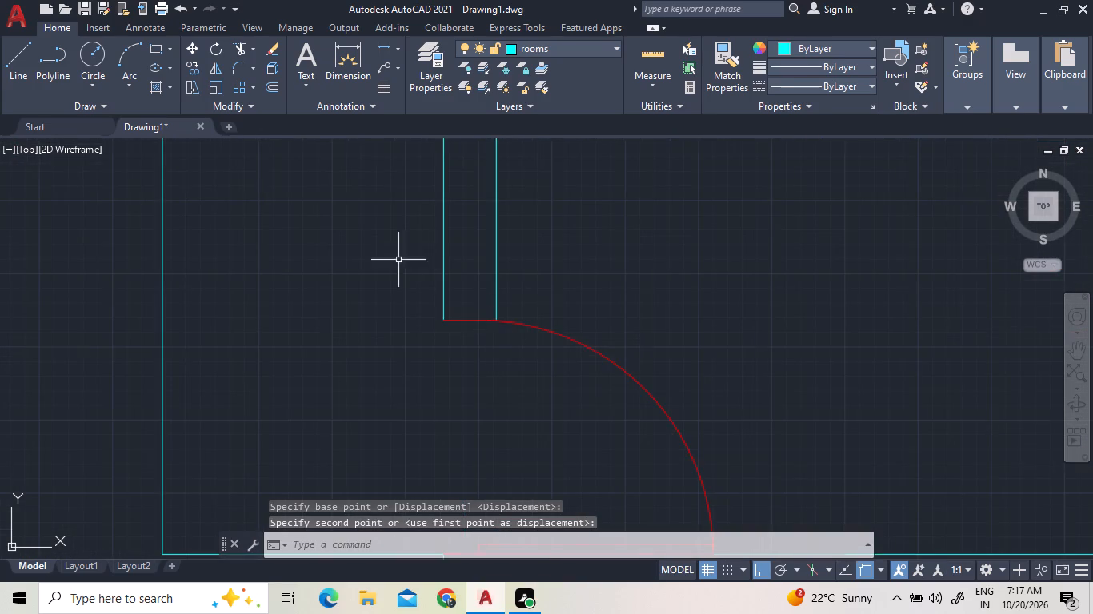
scroll(398, 271, up, 1)
scroll(423, 303, down, 6)
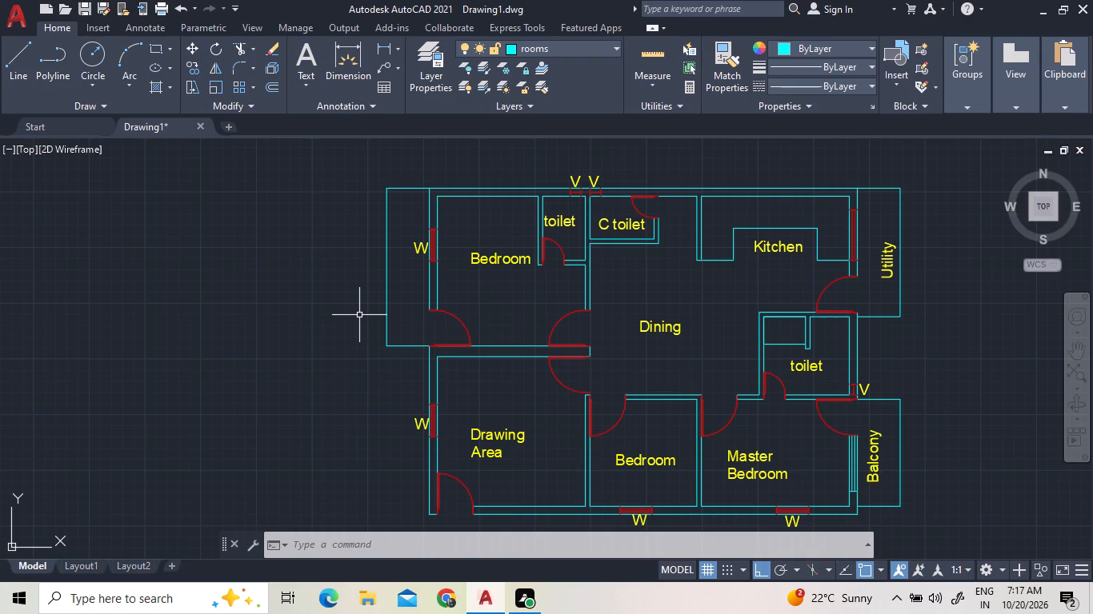
scroll(373, 304, down, 2)
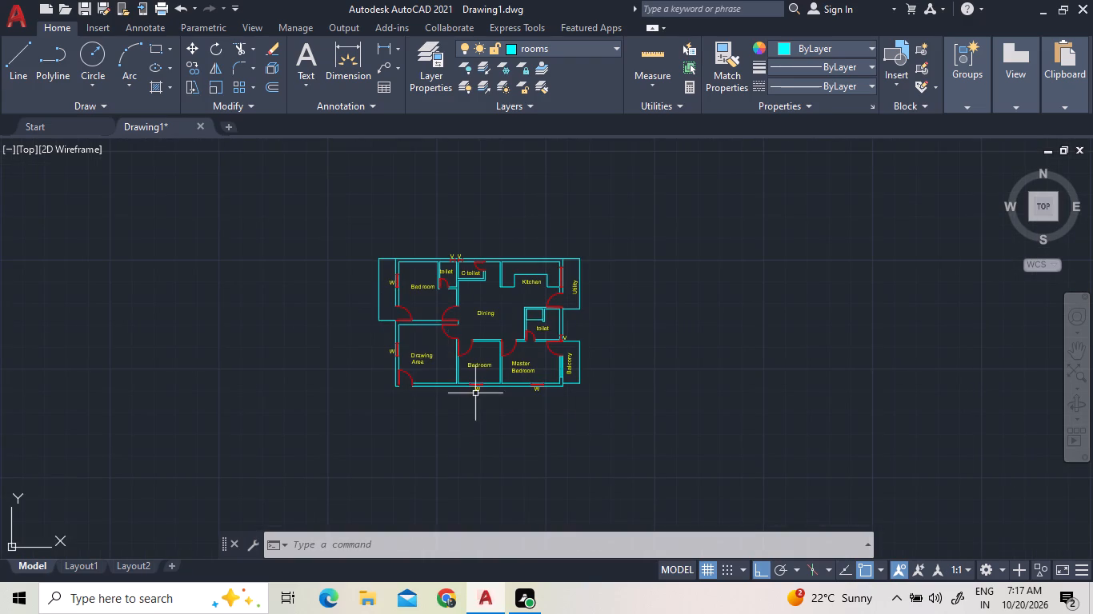
Draw a 6' by 6' rectangle against the outside of the Drawing Area's south wall, just east of the entrance door.
scroll(508, 430, up, 2)
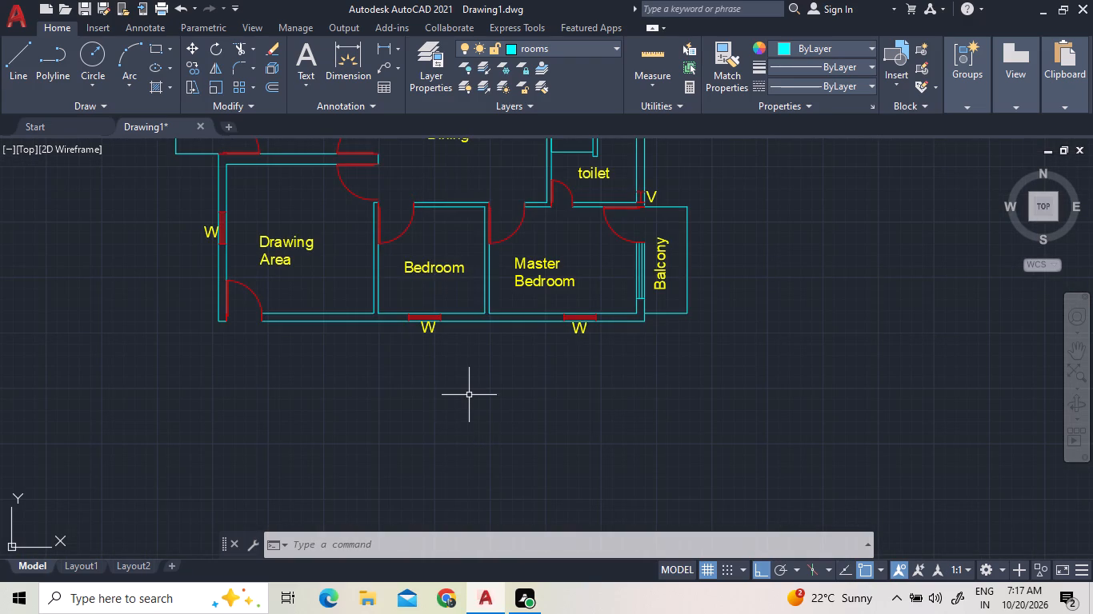
click(160, 53)
scroll(346, 394, up, 1)
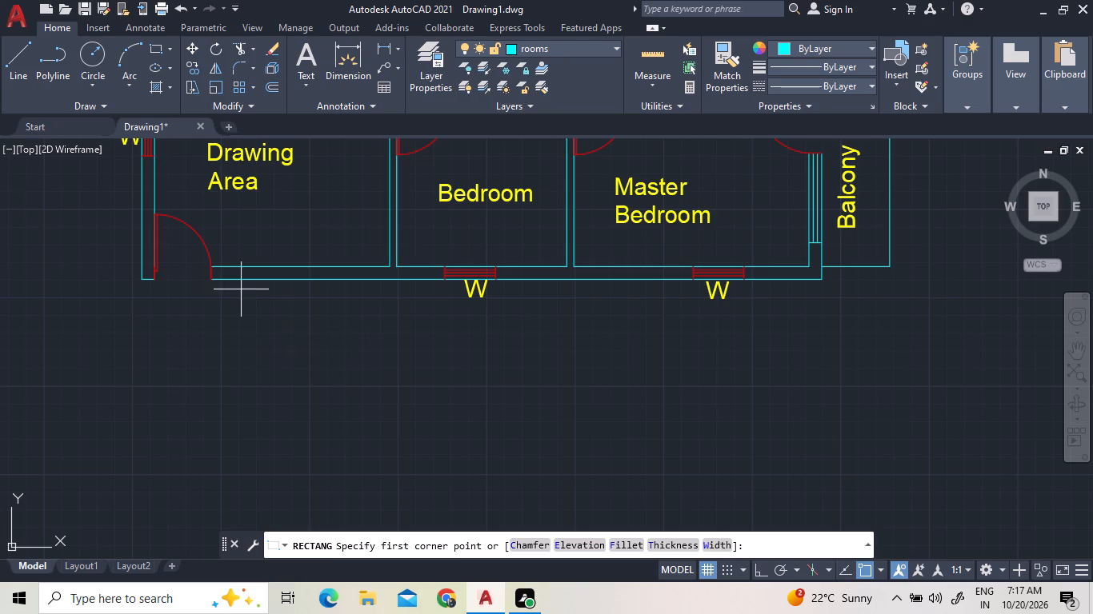
drag(229, 281, 230, 290)
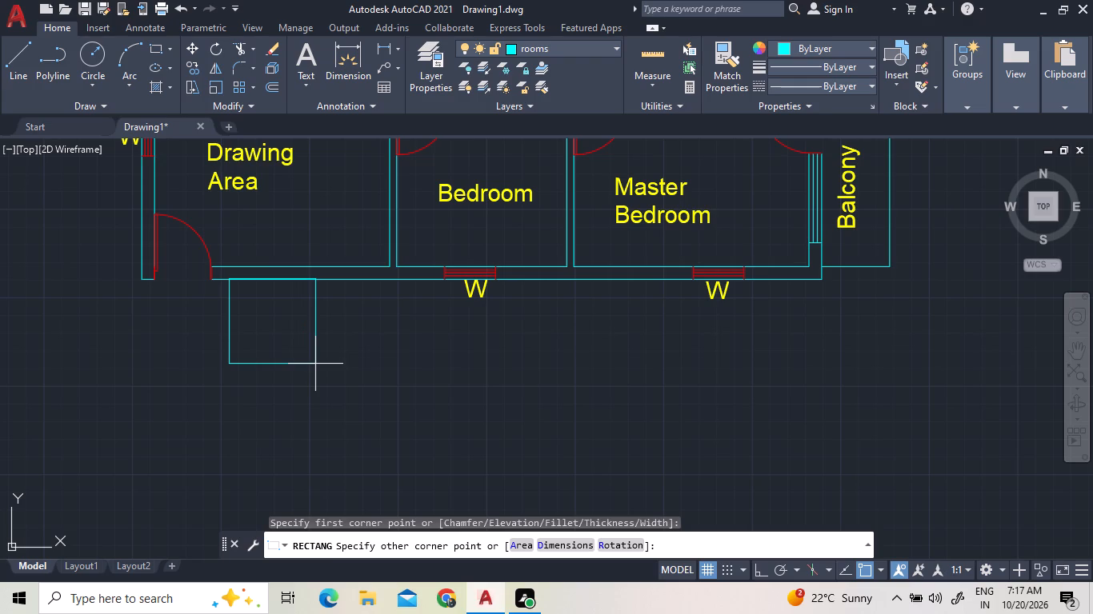
text(6')
key(BackSpace)
key(BackSpace)
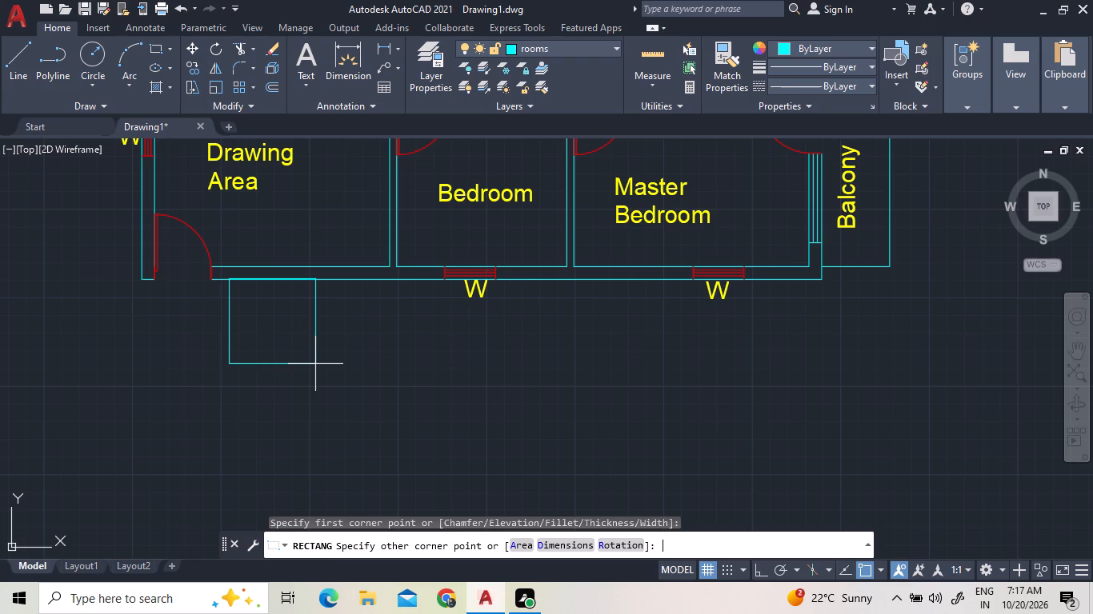
key(d)
key(Return)
text(6')
key(Return)
text(6')
key(Return)
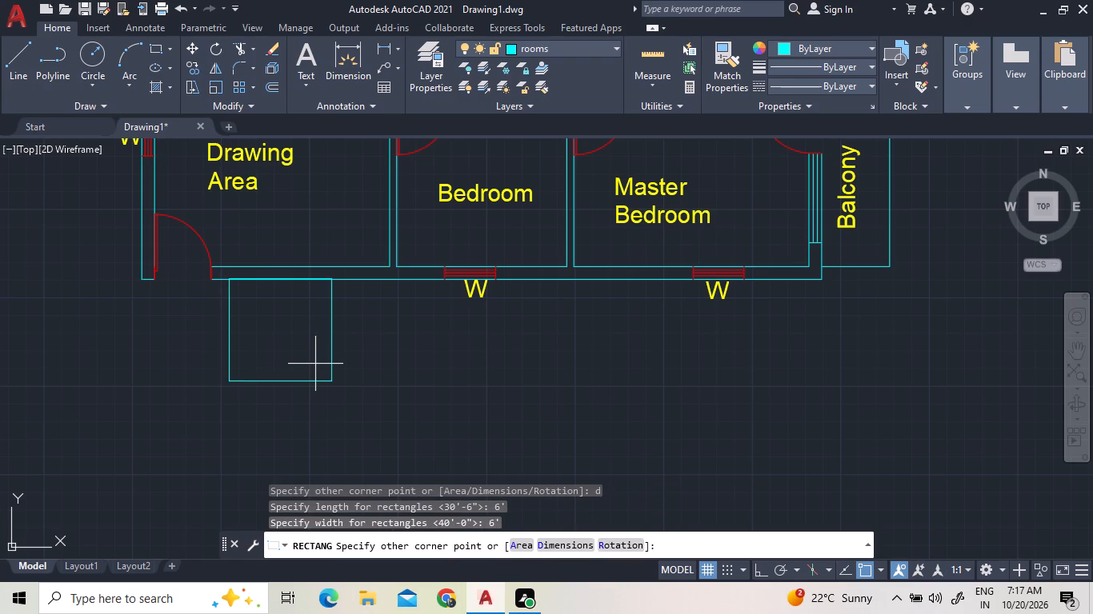
click(469, 401)
Examine how the new square meets the Drawing Area's south wall and where it sits in the plan.
scroll(270, 269, up, 2)
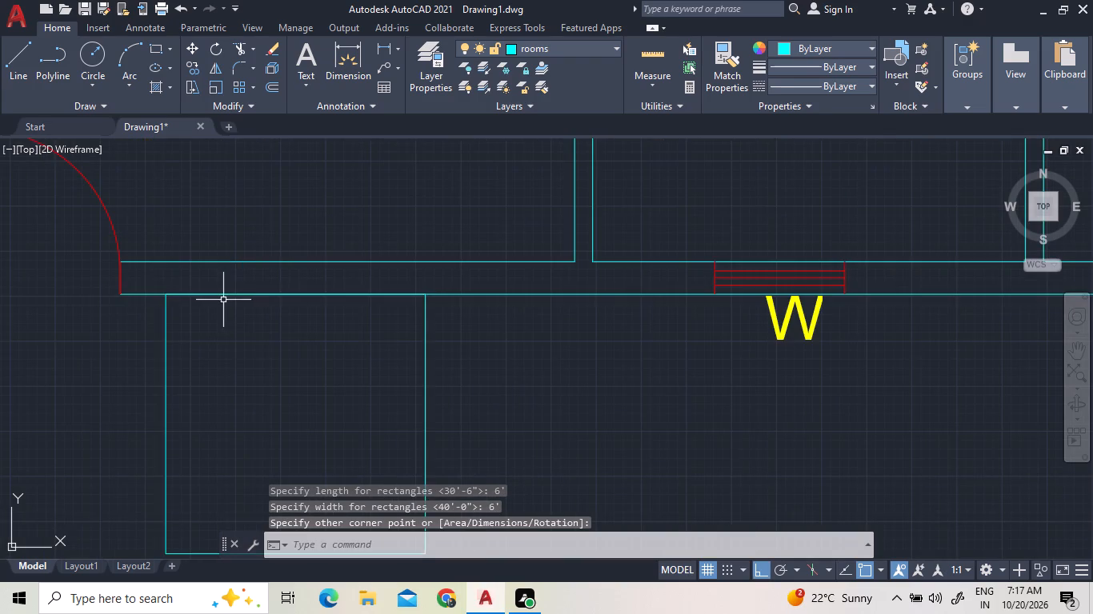
scroll(154, 284, up, 6)
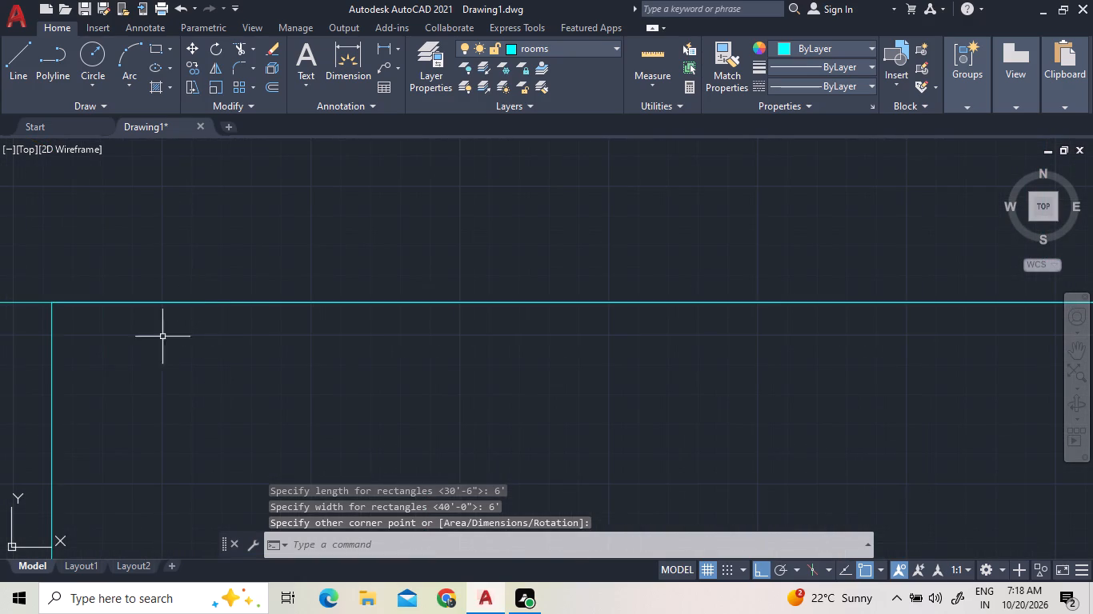
click(115, 409)
click(38, 379)
scroll(58, 357, up, 2)
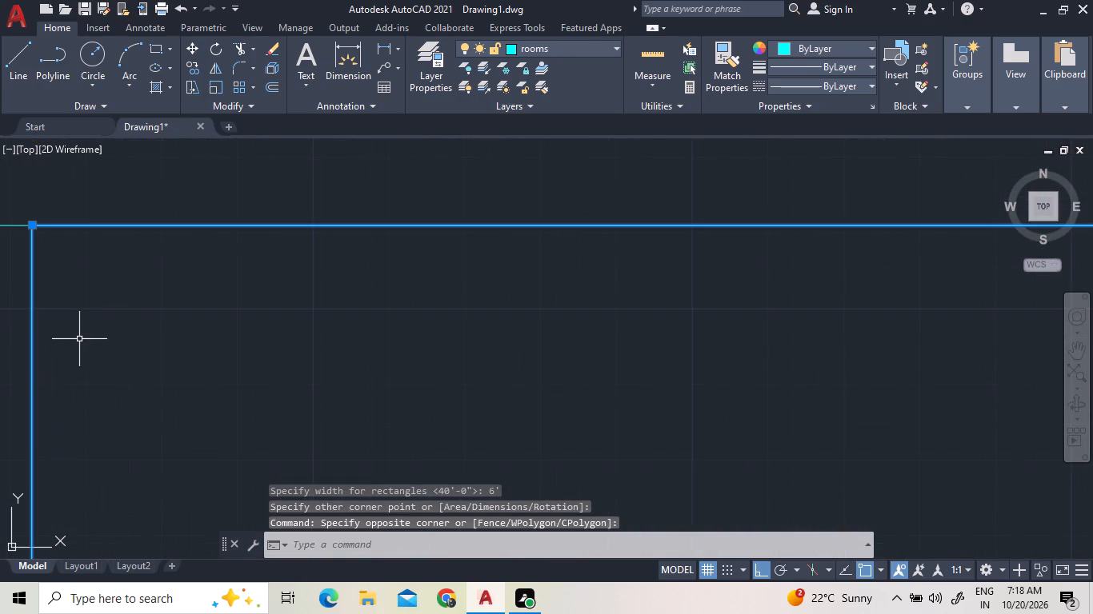
scroll(80, 337, down, 1)
key(Escape)
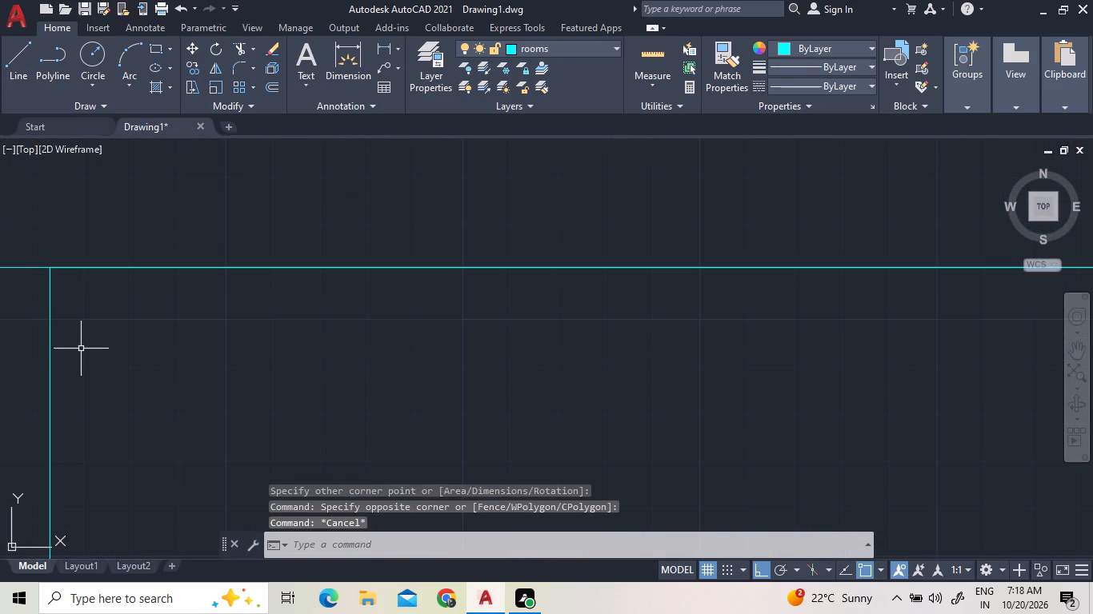
scroll(732, 471, down, 7)
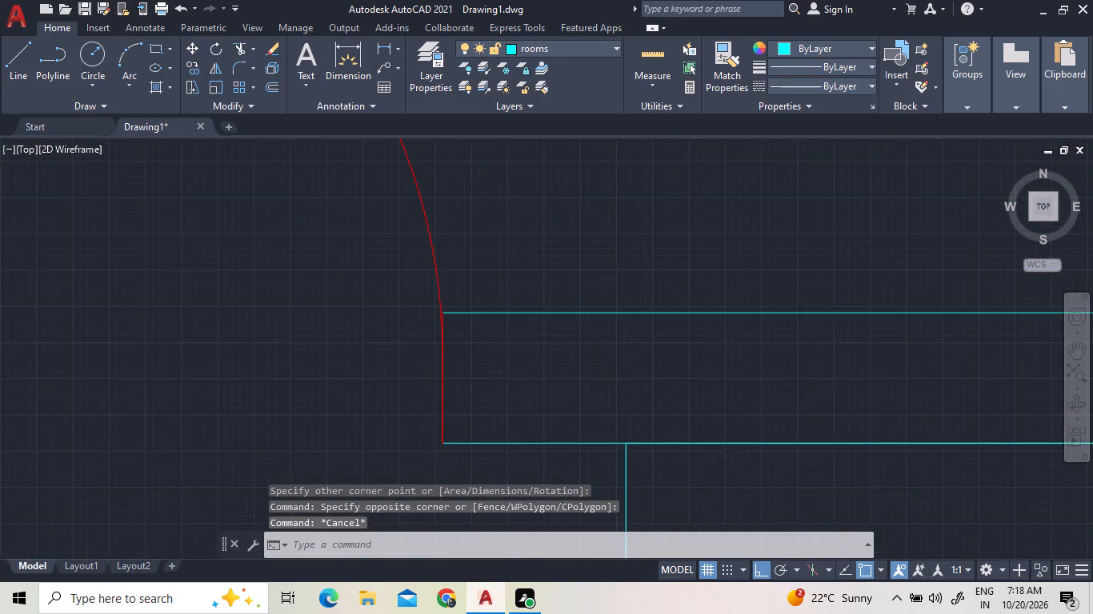
scroll(714, 463, down, 4)
scroll(792, 494, down, 2)
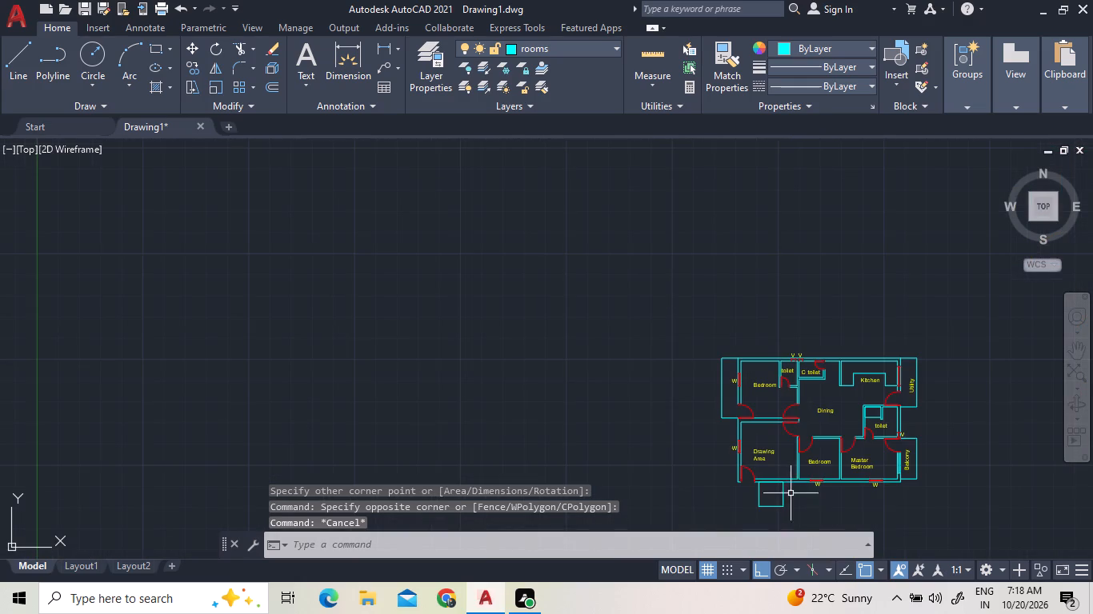
scroll(800, 540, up, 6)
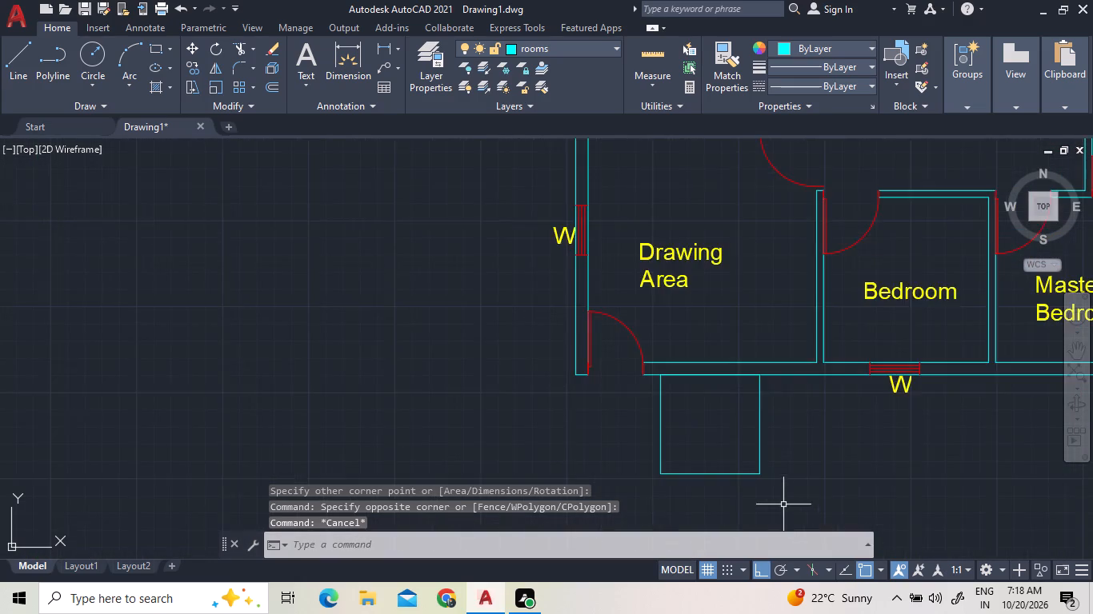
Offset the 6' square below the Drawing Area outward by 9".
scroll(752, 487, up, 2)
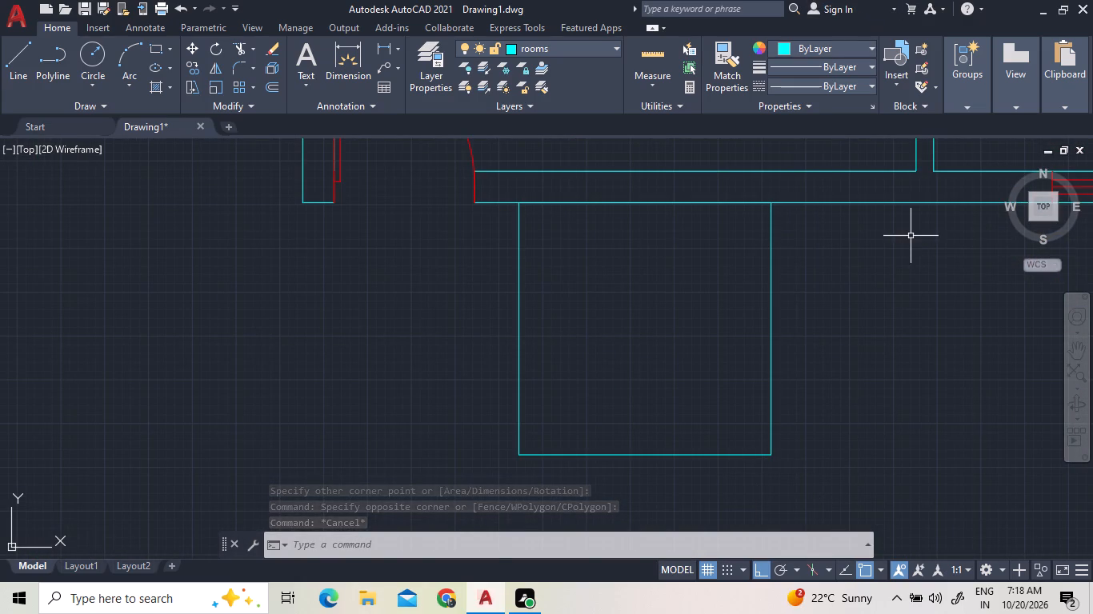
click(799, 342)
click(731, 336)
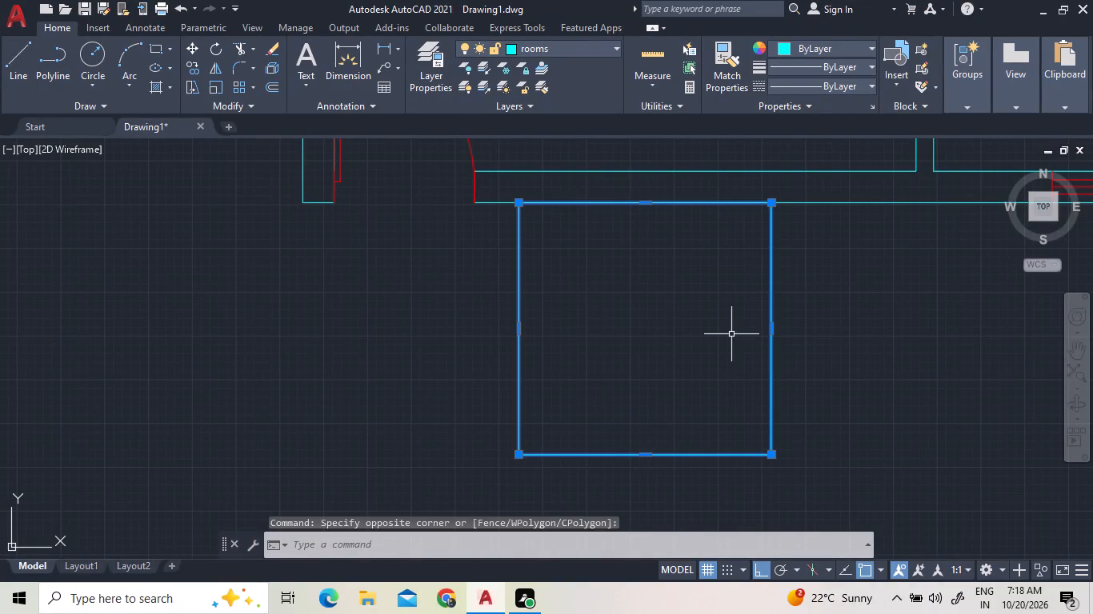
click(272, 86)
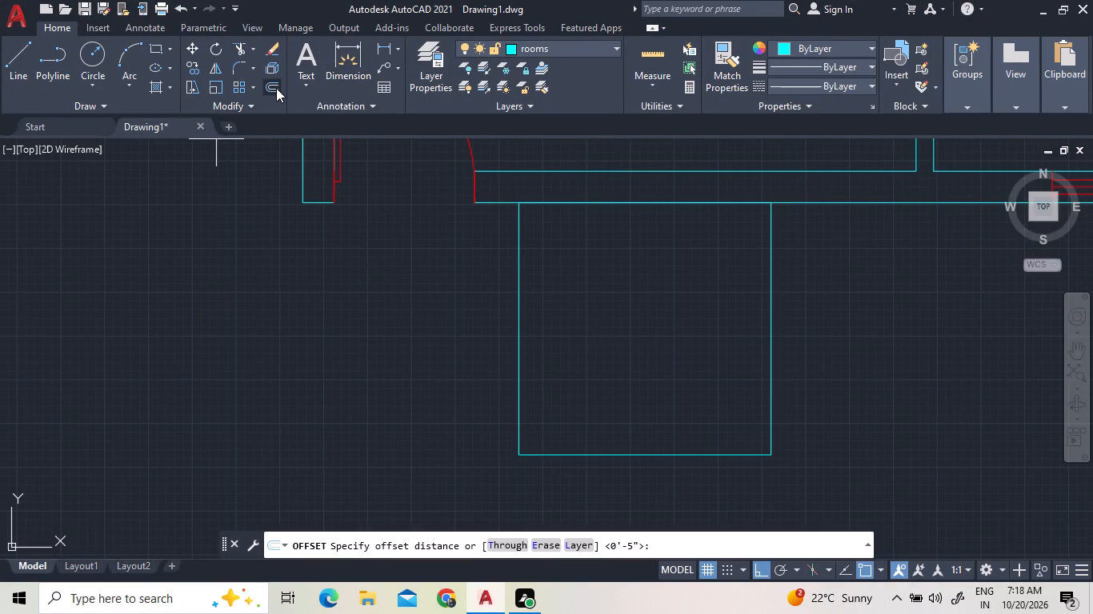
text(9")
key(Return)
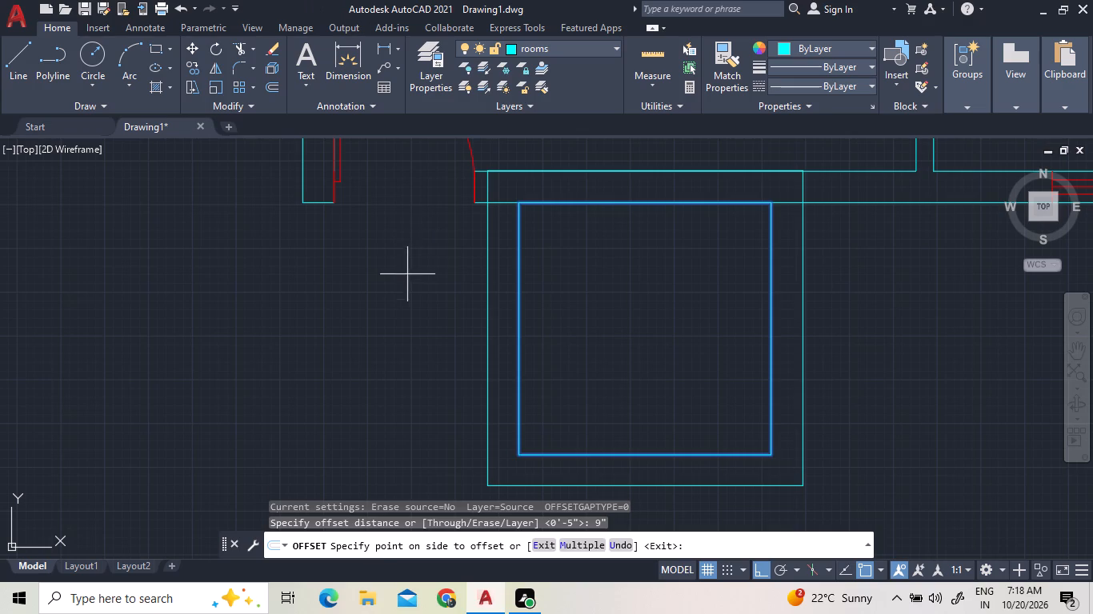
click(407, 274)
right_click(835, 323)
click(848, 329)
Move both squares straight south by the outer square's northwest corner until its north side lies on the Drawing Area wall's outer face.
drag(868, 341, 828, 337)
click(711, 313)
right_click(711, 313)
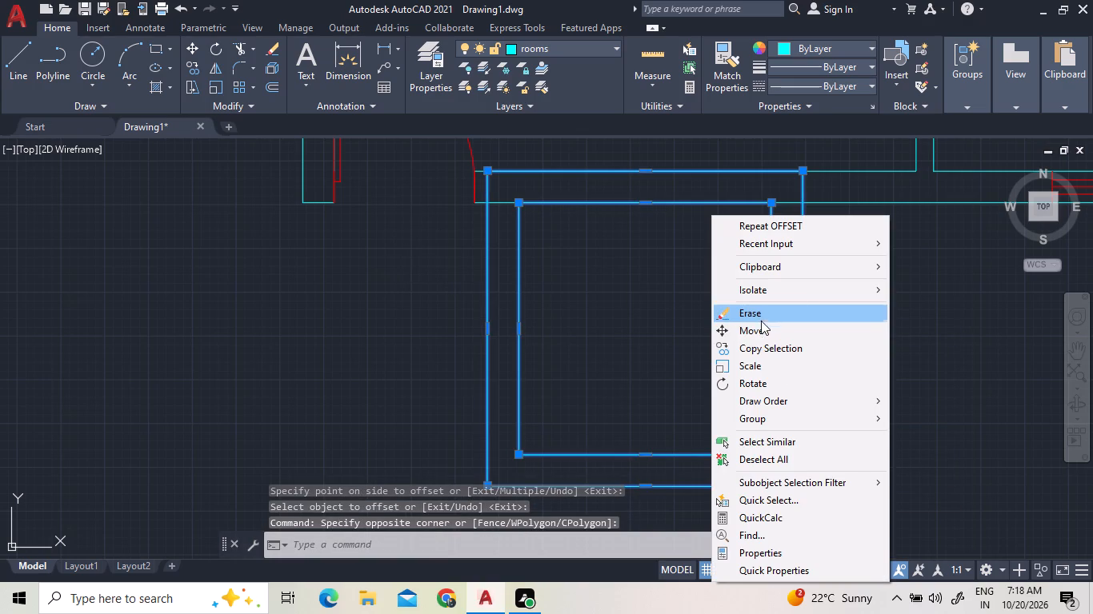
click(775, 334)
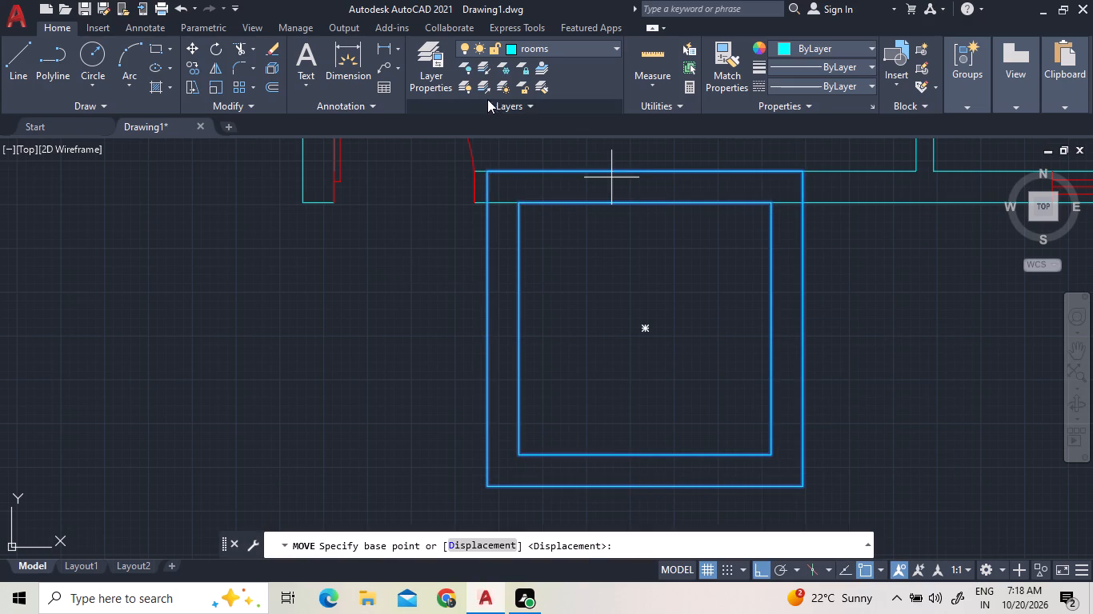
click(486, 170)
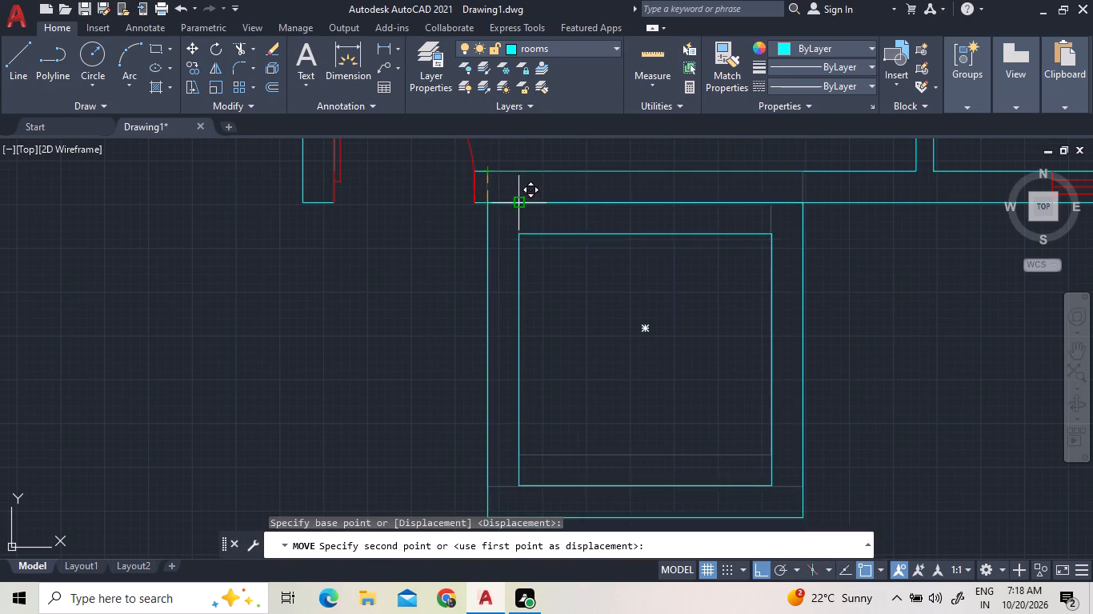
scroll(507, 203, up, 4)
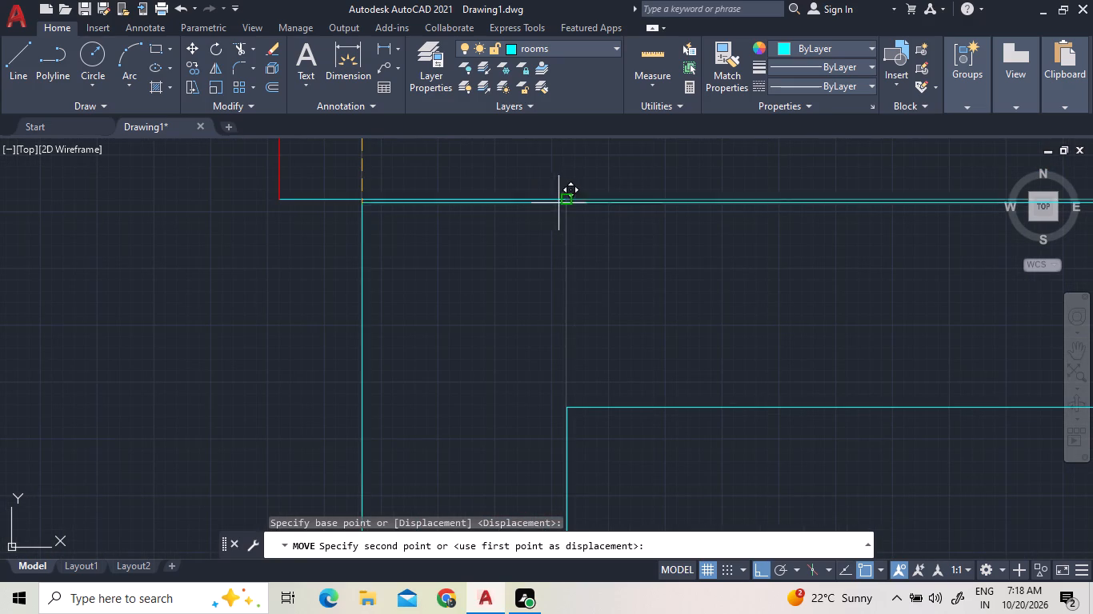
click(569, 201)
Explode the inner and outer squares below the Drawing Area into separate lines.
scroll(570, 201, down, 8)
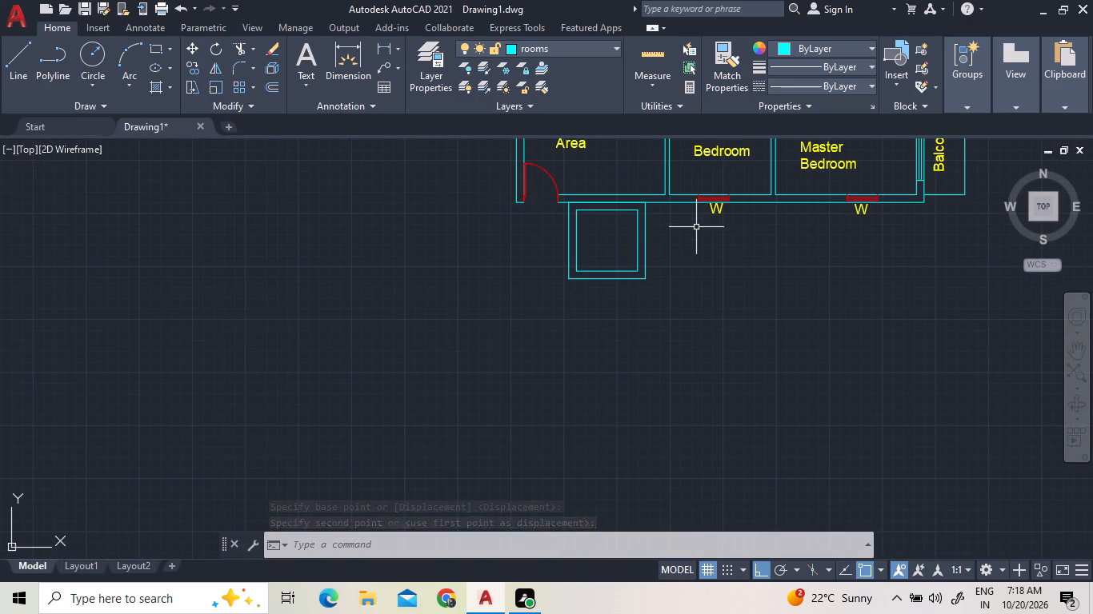
scroll(679, 305, up, 2)
scroll(677, 305, down, 3)
scroll(648, 249, up, 2)
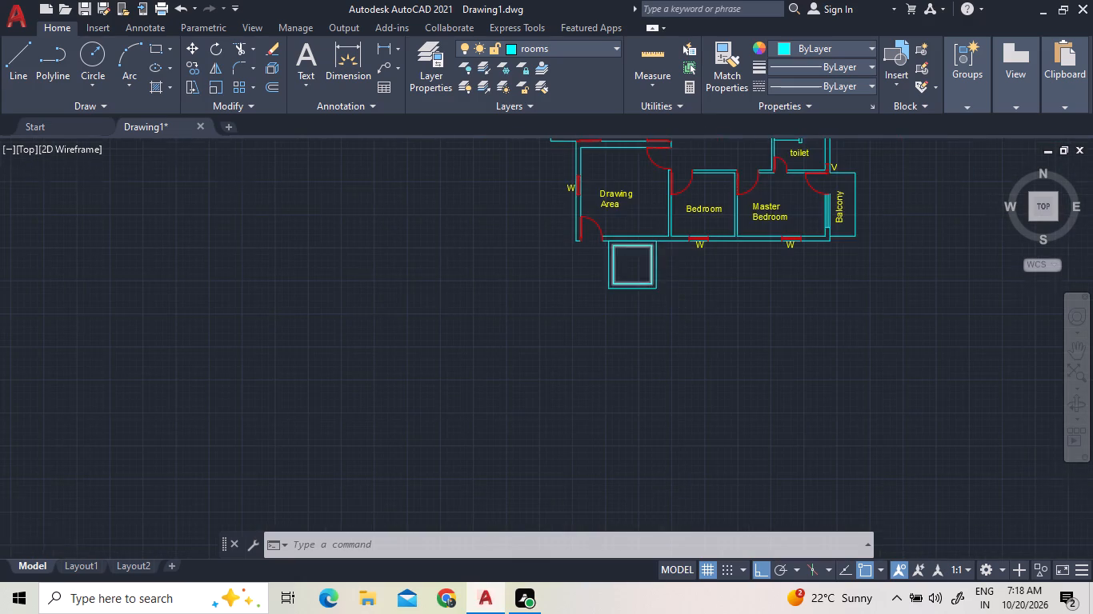
scroll(648, 249, up, 1)
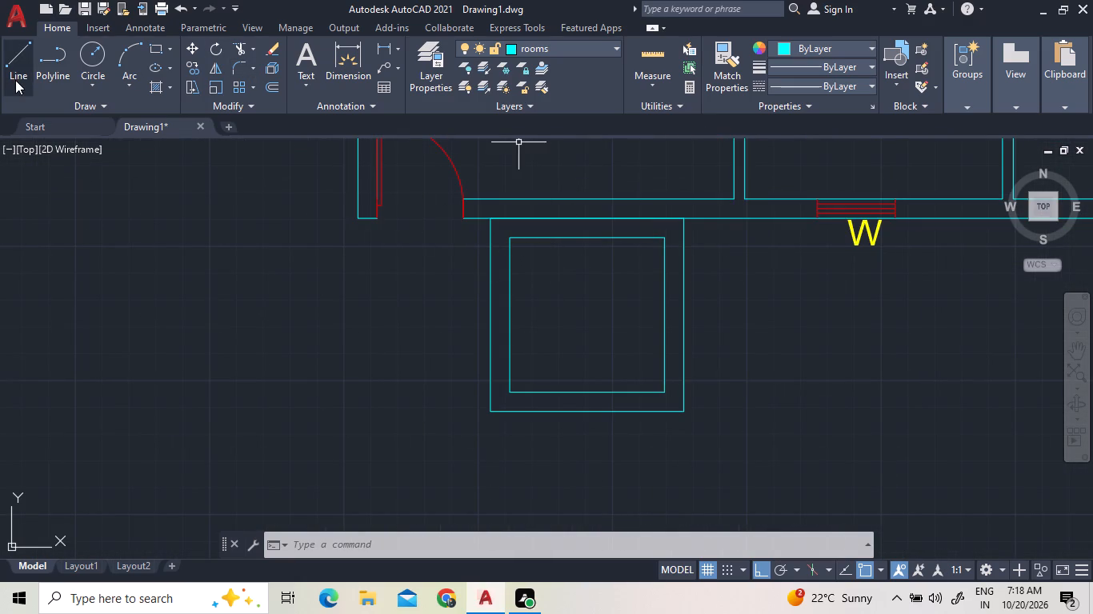
drag(757, 440, 710, 401)
click(651, 351)
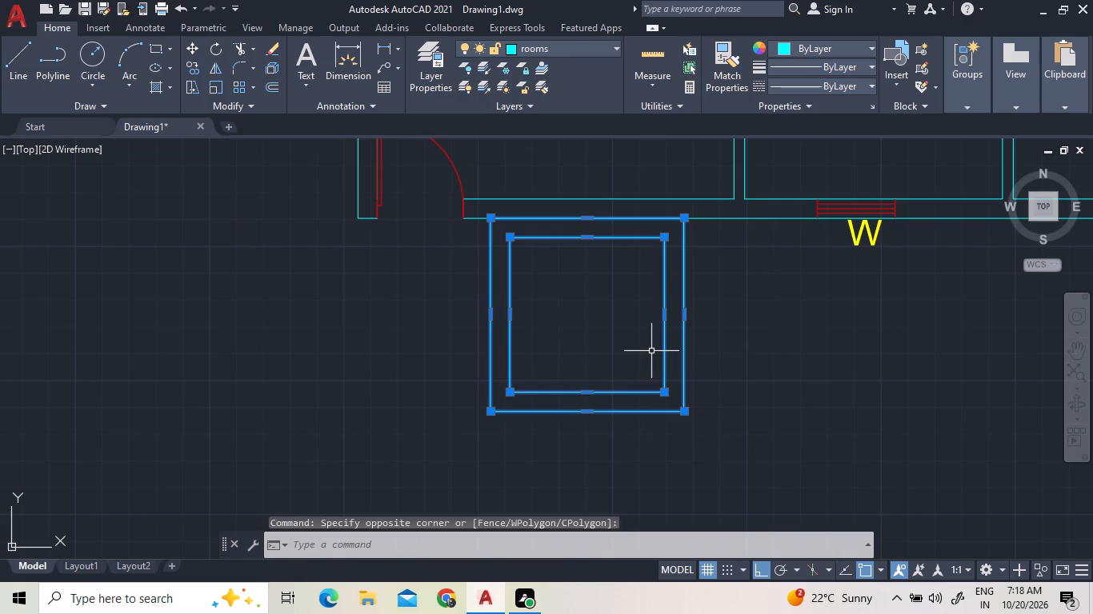
text(x)
key(space)
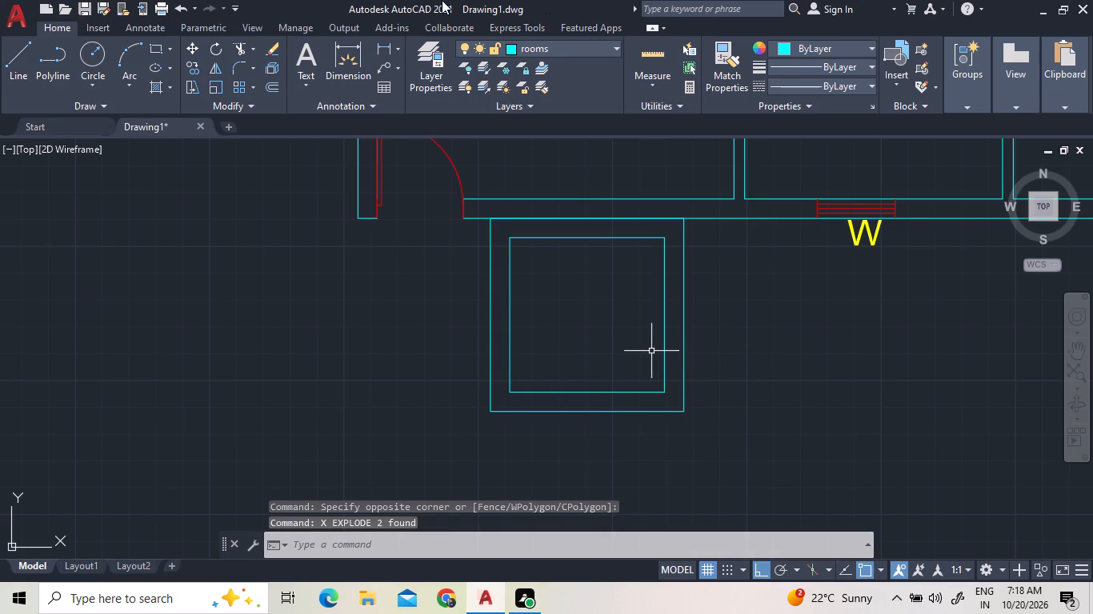
Draw a line across the new space's west wall, from the inner square's northwest corner to the outer face.
click(13, 61)
click(506, 242)
click(492, 238)
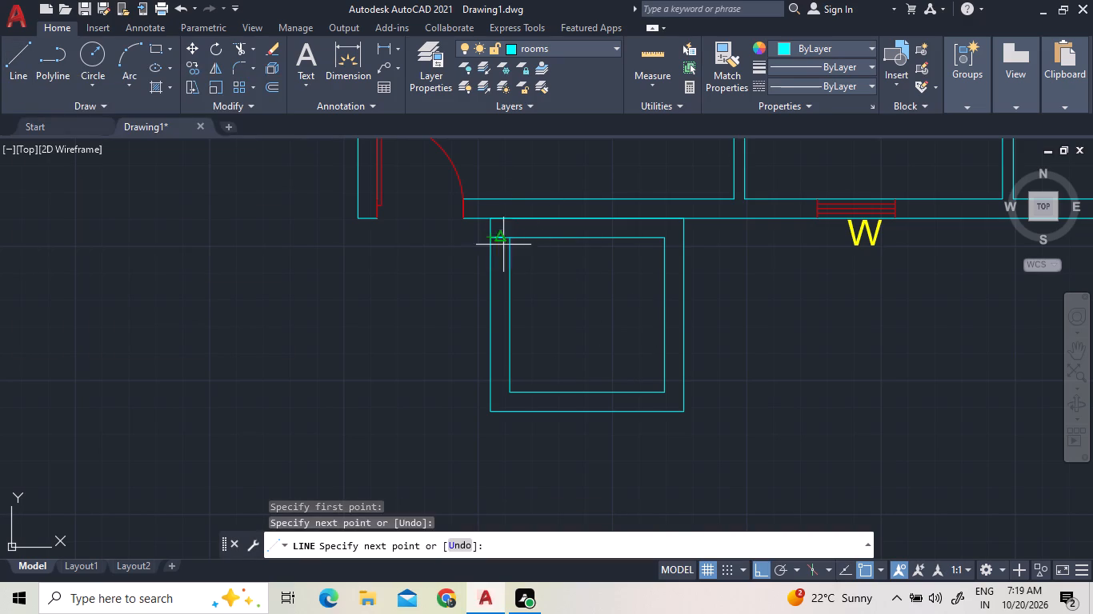
right_click(583, 278)
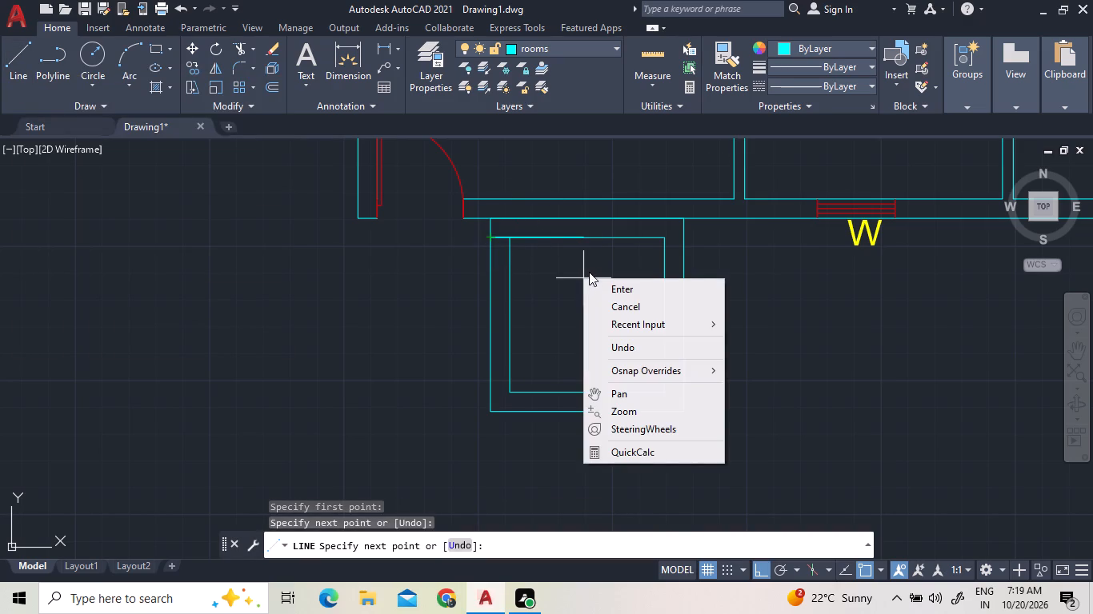
click(603, 282)
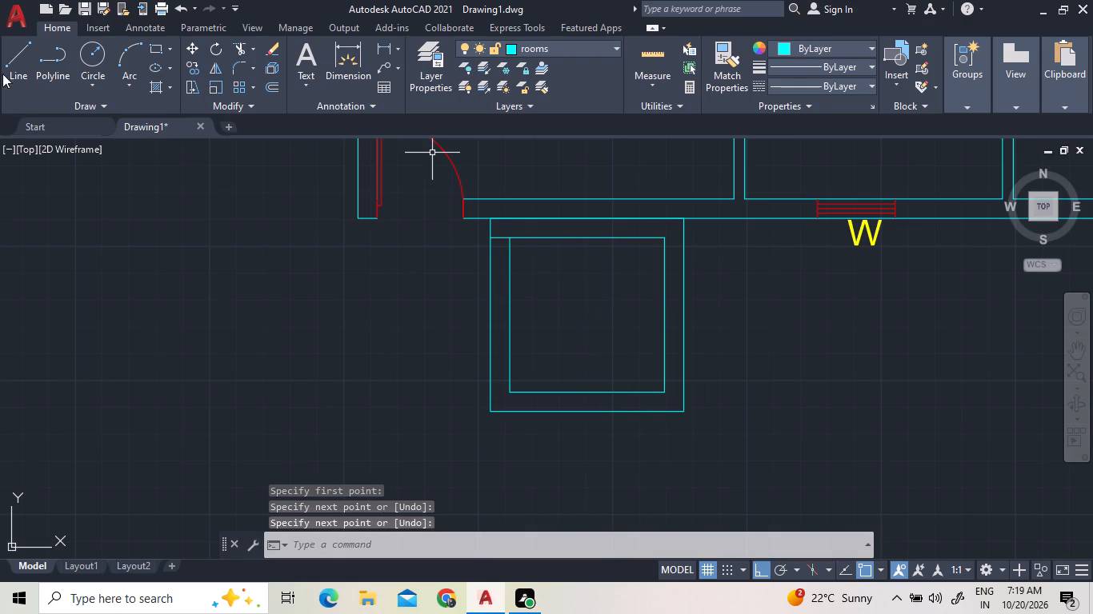
Draw a second line across the west wall nearer its south end, from the inner face to the outer face.
click(33, 70)
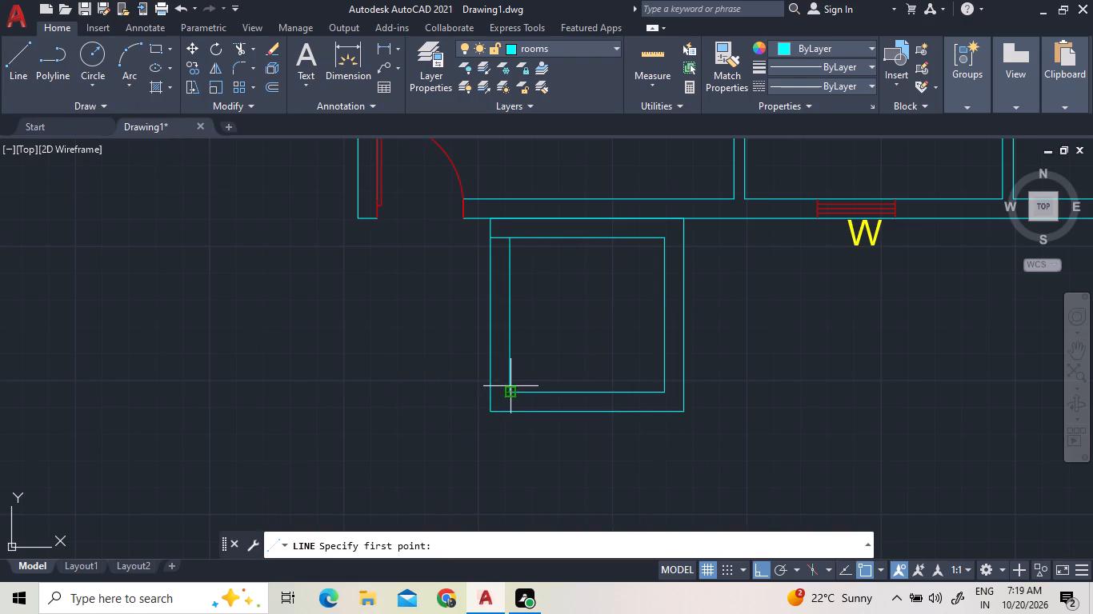
scroll(511, 385, up, 2)
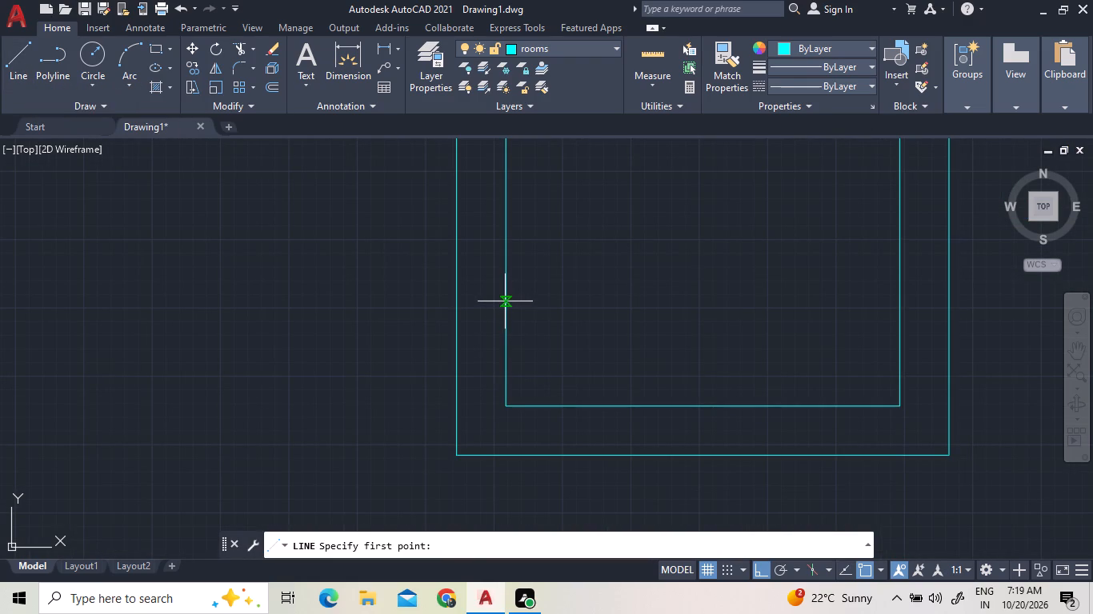
scroll(507, 308, up, 4)
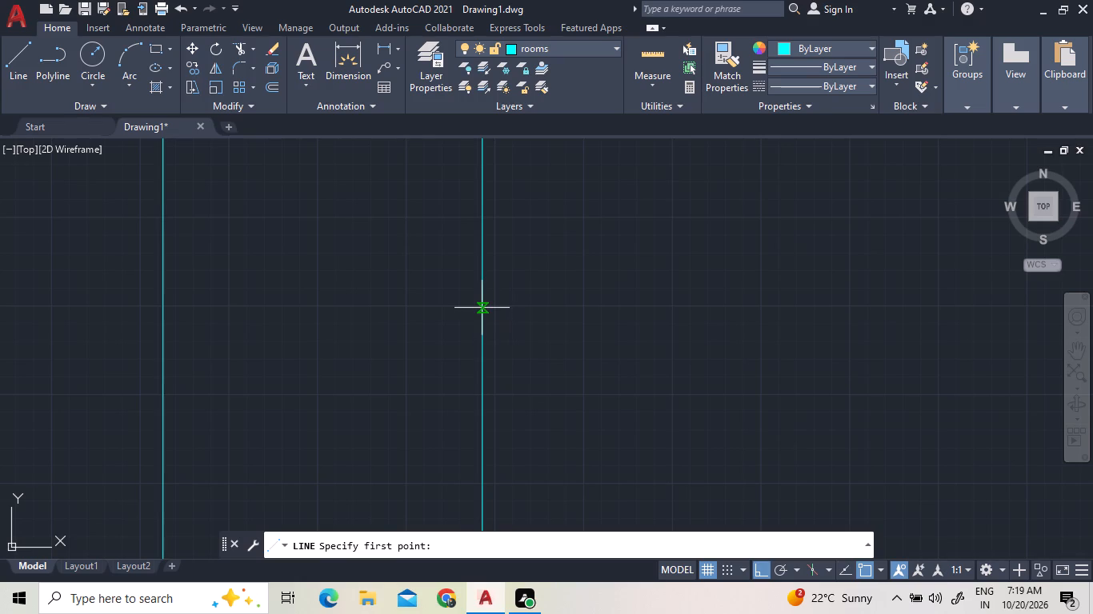
click(482, 308)
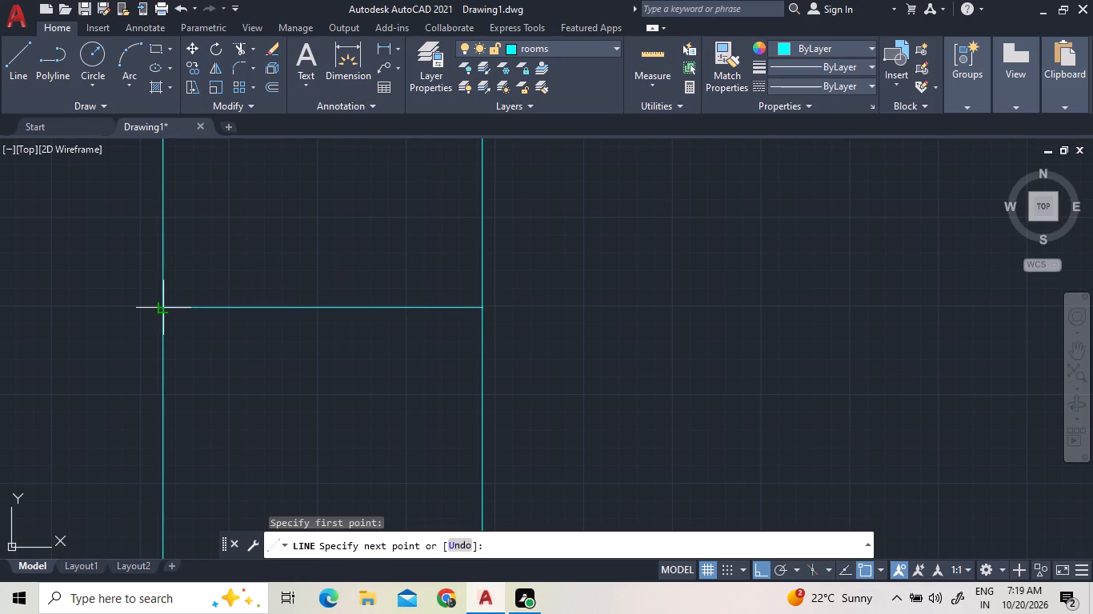
click(163, 305)
right_click(185, 287)
click(196, 292)
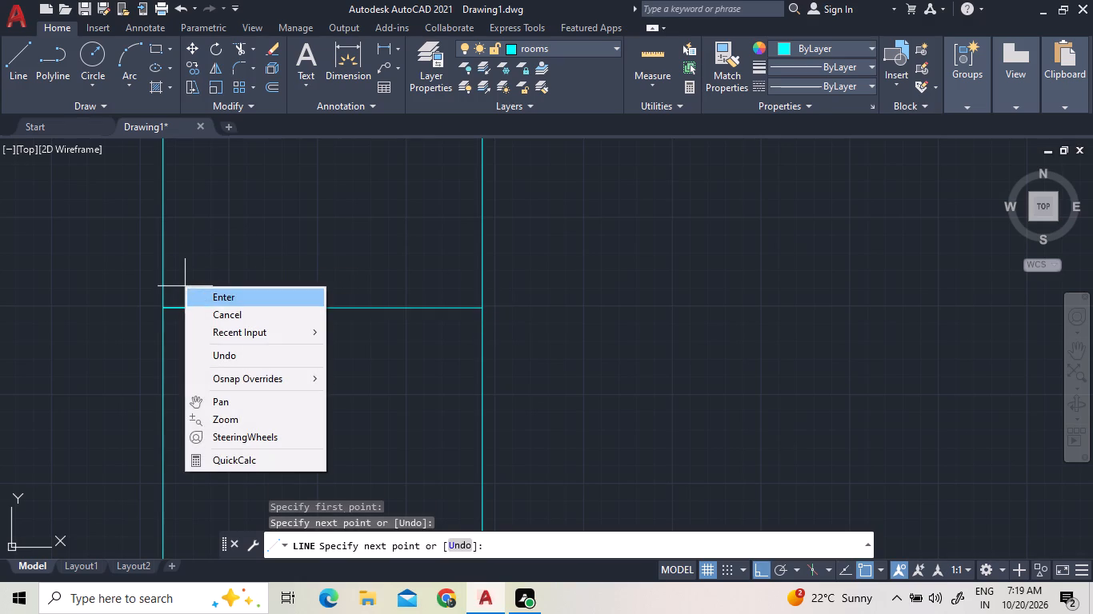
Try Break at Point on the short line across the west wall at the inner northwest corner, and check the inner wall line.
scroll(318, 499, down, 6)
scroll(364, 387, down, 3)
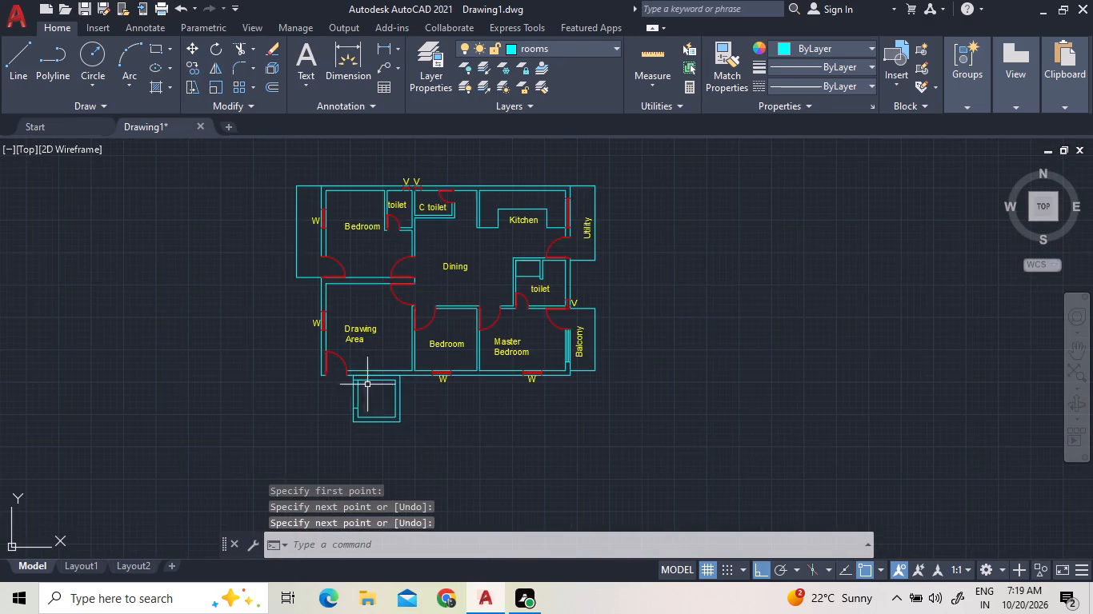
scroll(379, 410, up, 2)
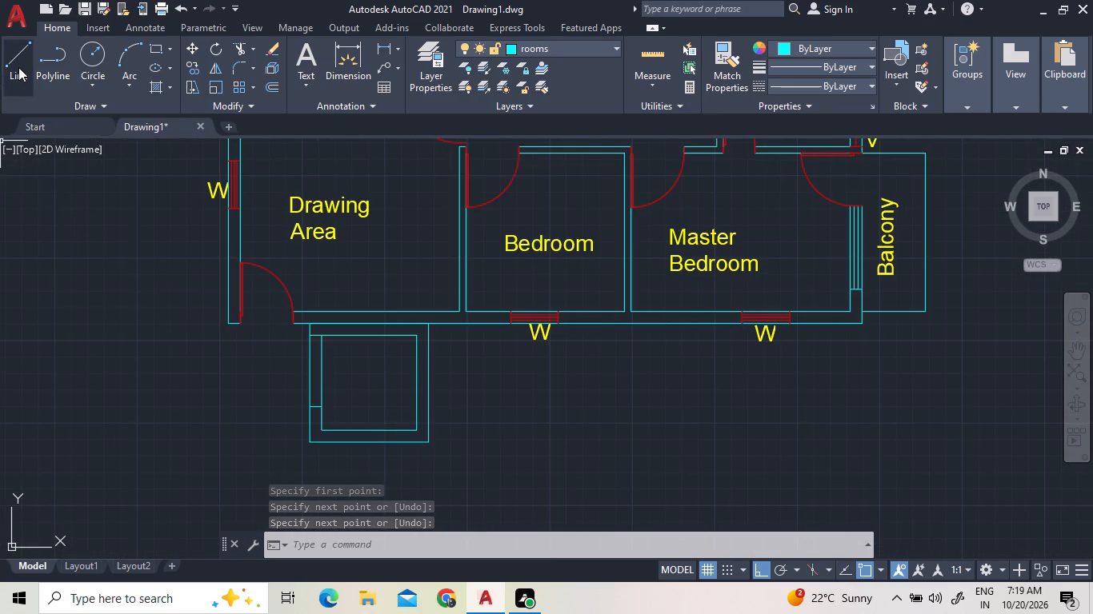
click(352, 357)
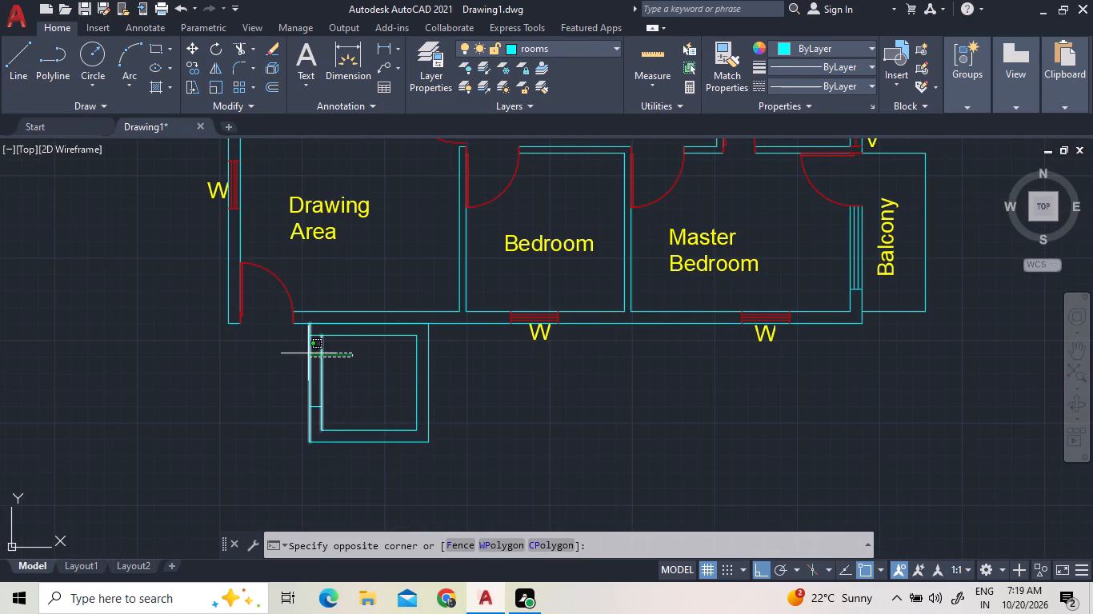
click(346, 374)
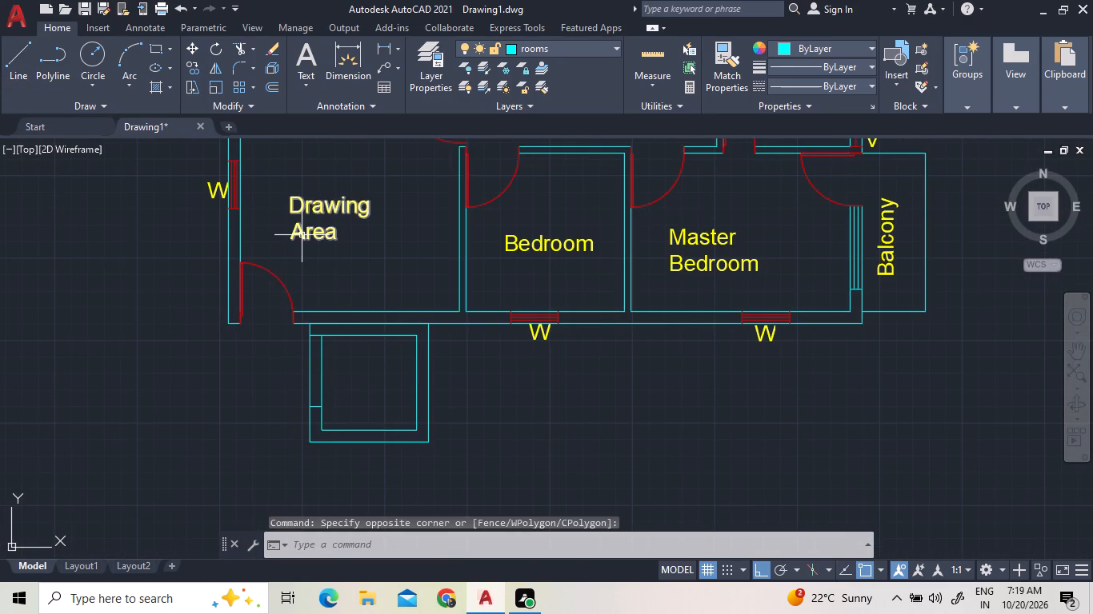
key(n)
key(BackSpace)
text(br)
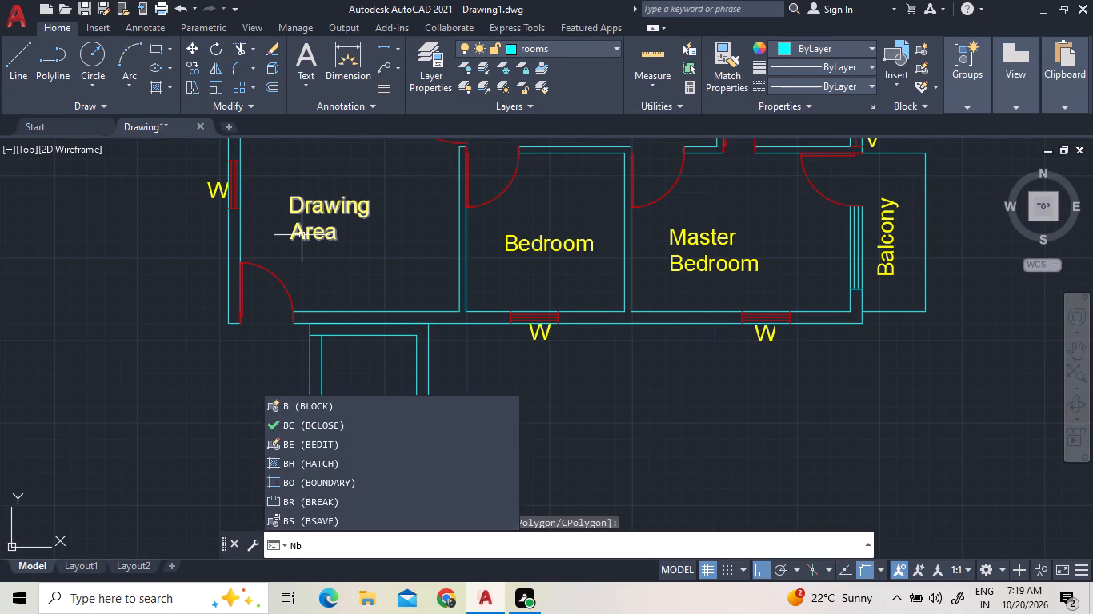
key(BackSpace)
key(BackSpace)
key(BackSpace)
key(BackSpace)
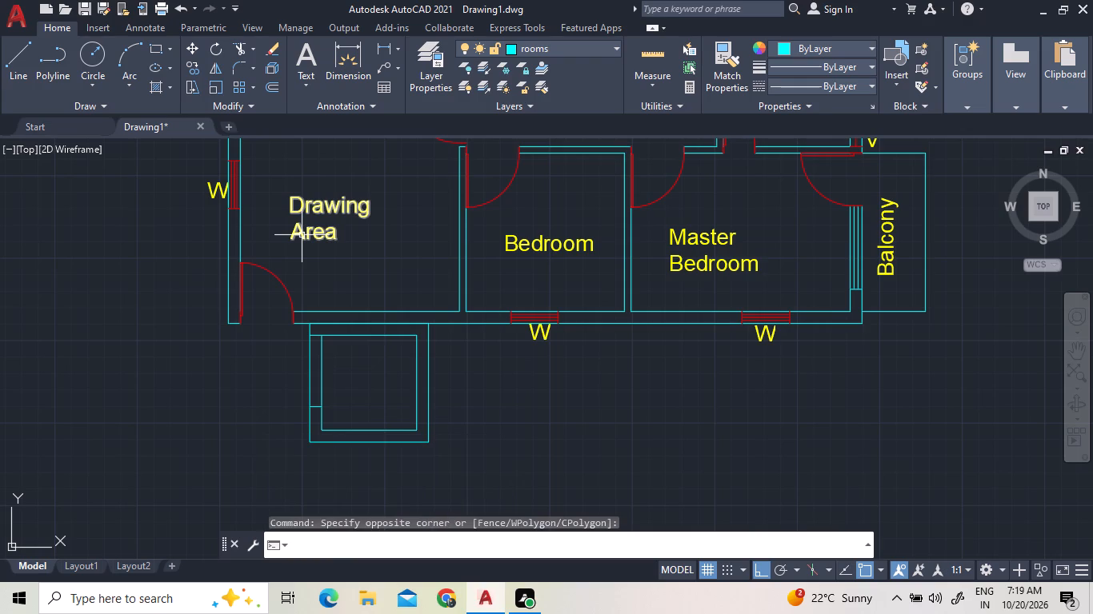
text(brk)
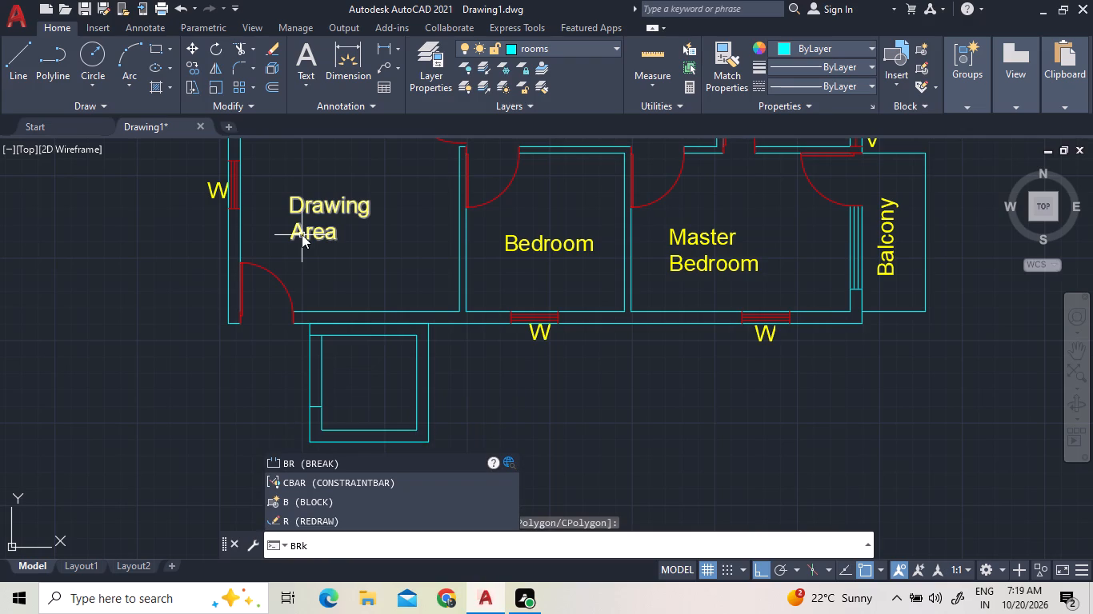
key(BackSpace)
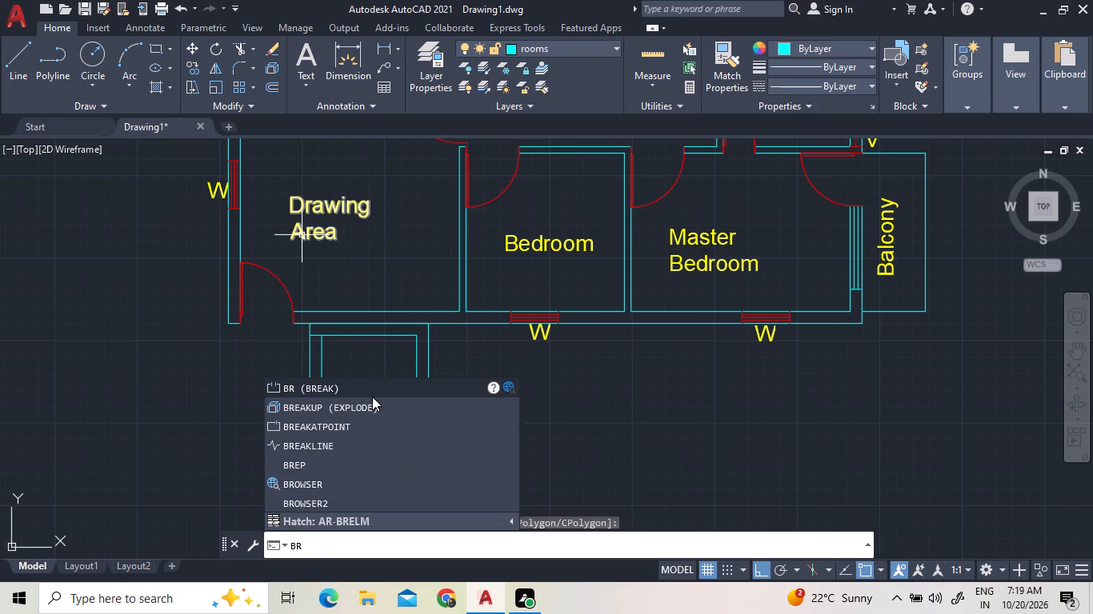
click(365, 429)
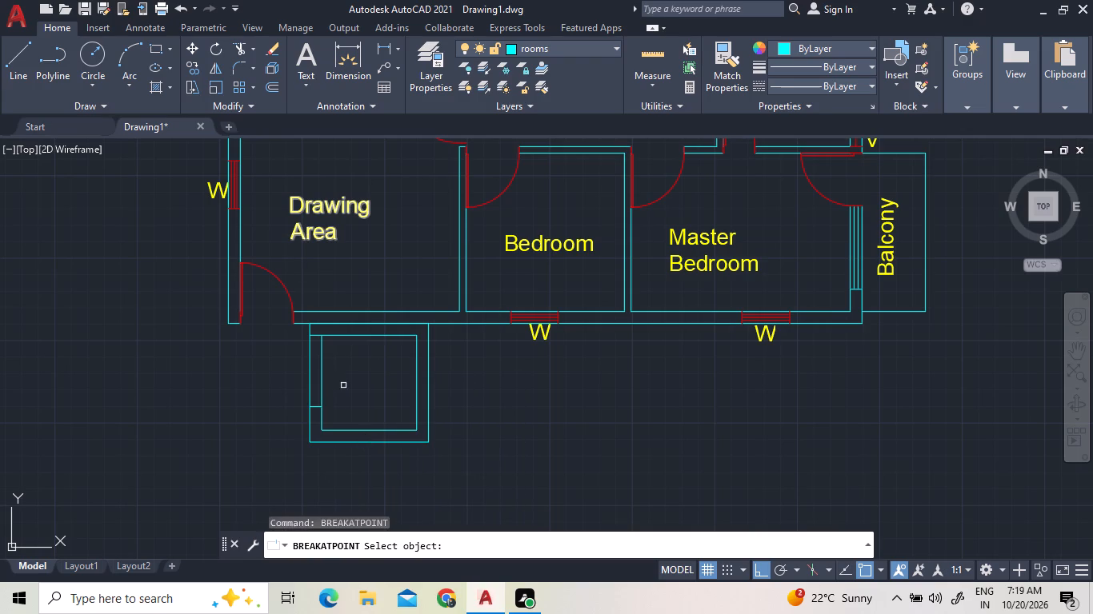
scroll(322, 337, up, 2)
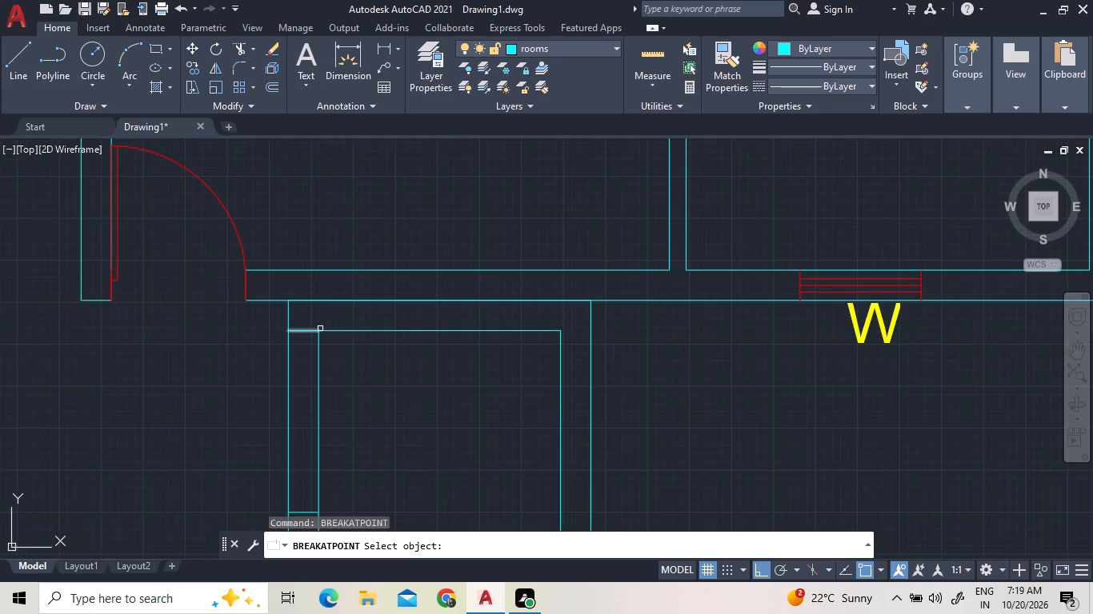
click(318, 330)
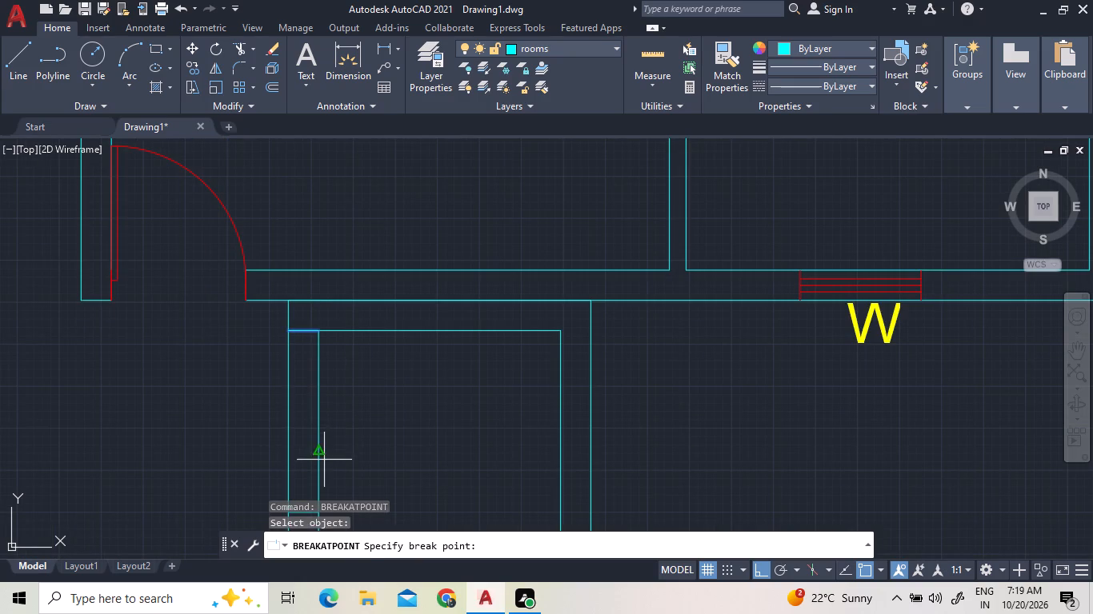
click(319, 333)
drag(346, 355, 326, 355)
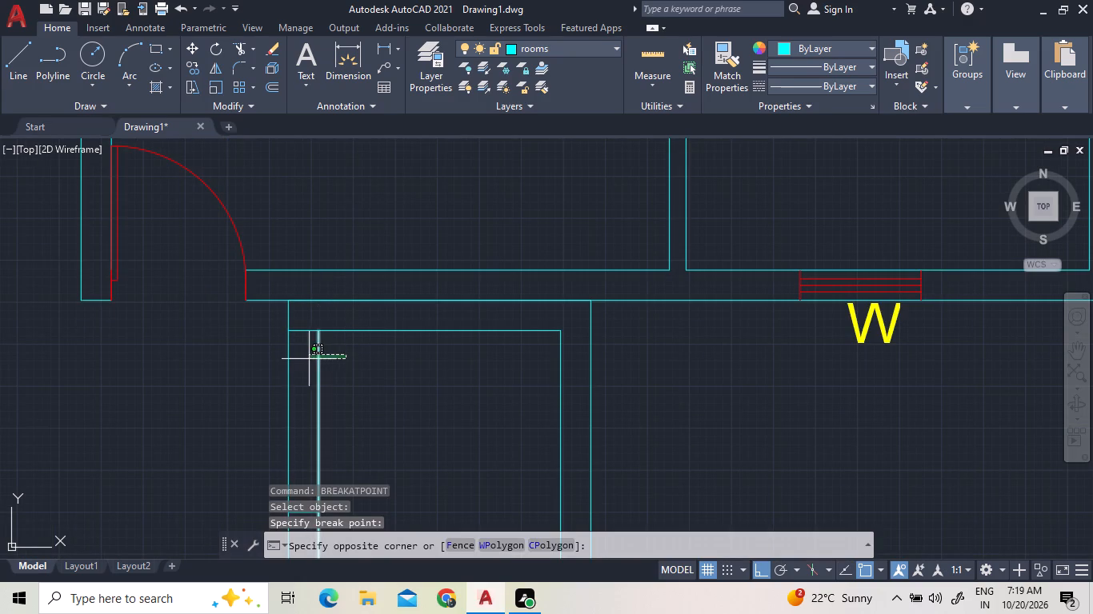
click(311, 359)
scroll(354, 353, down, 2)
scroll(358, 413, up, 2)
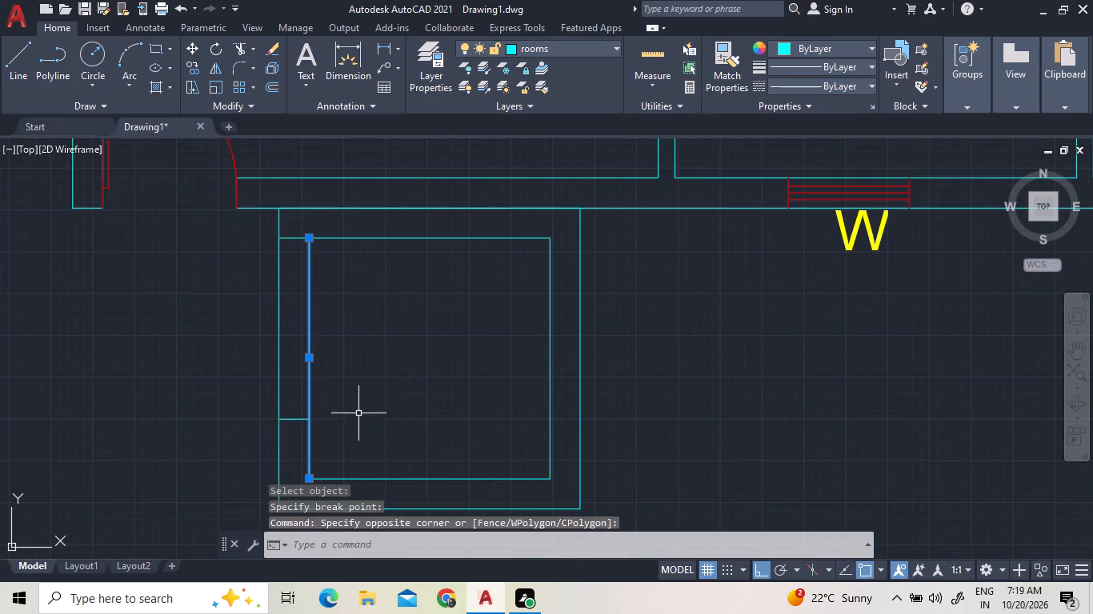
Break the inner west wall line of the new space at the short cross line near its south end.
text(br)
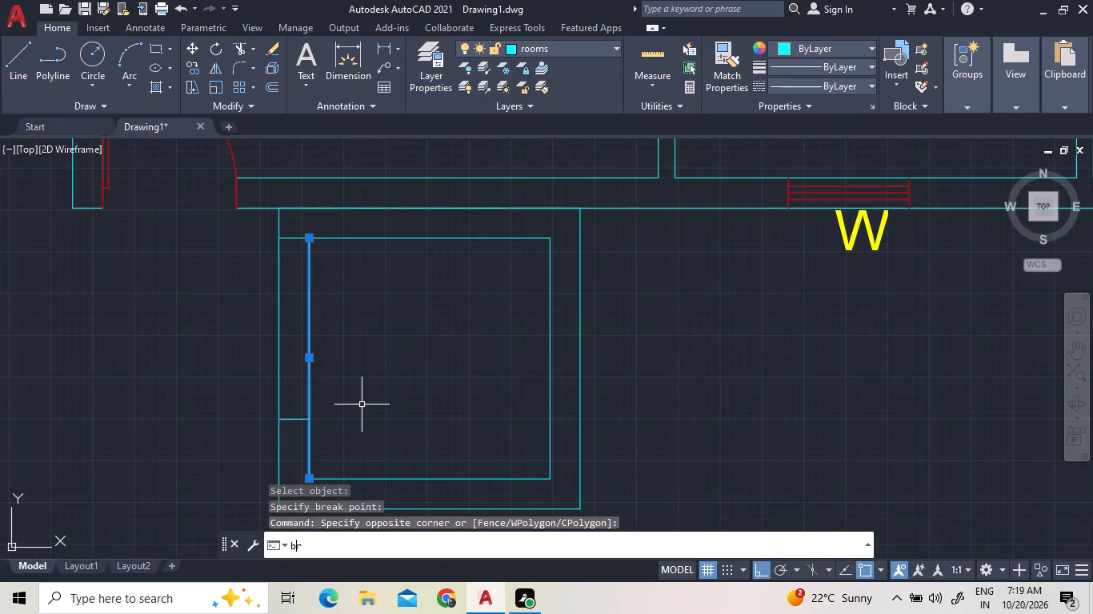
key(k)
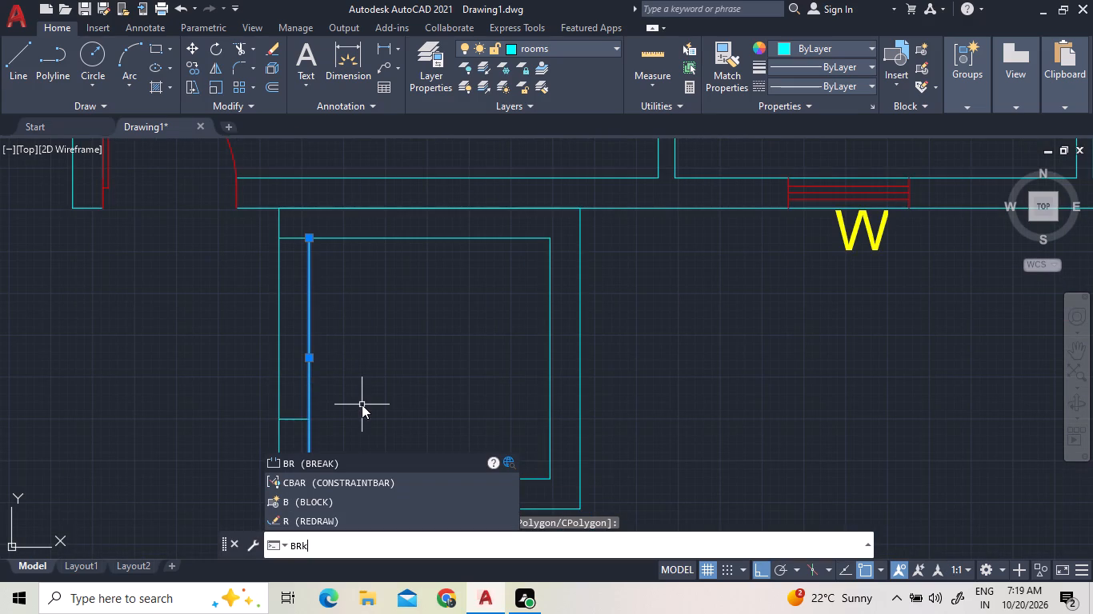
key(BackSpace)
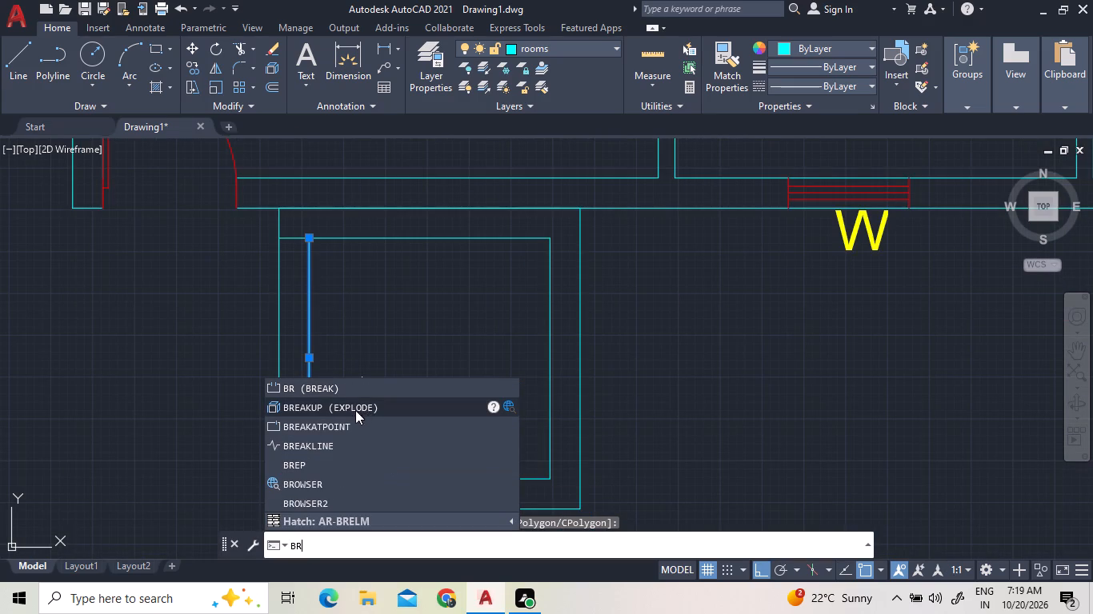
click(352, 425)
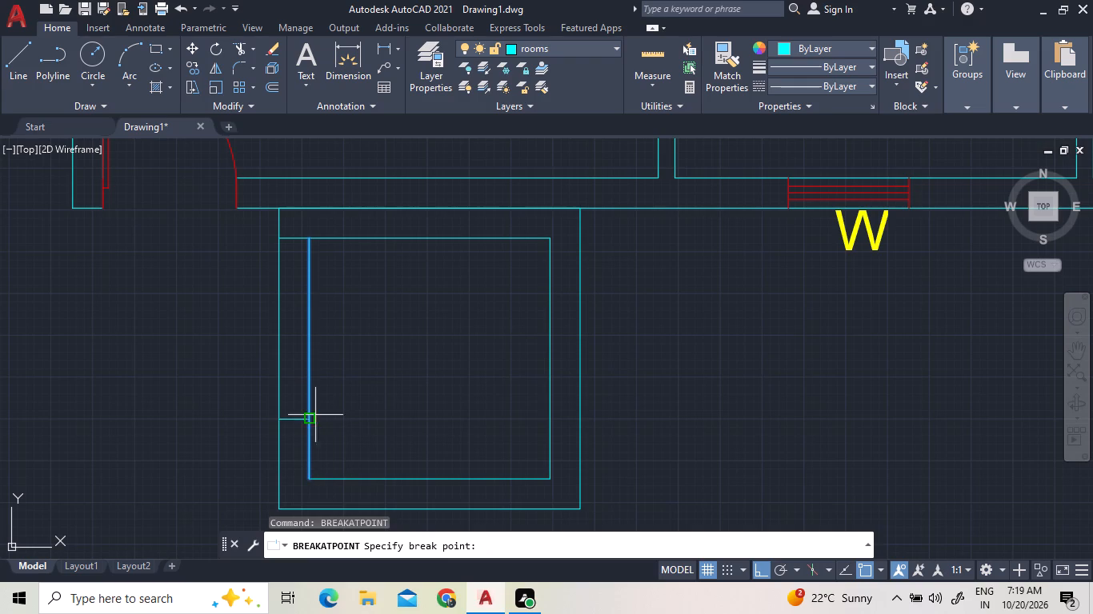
click(309, 420)
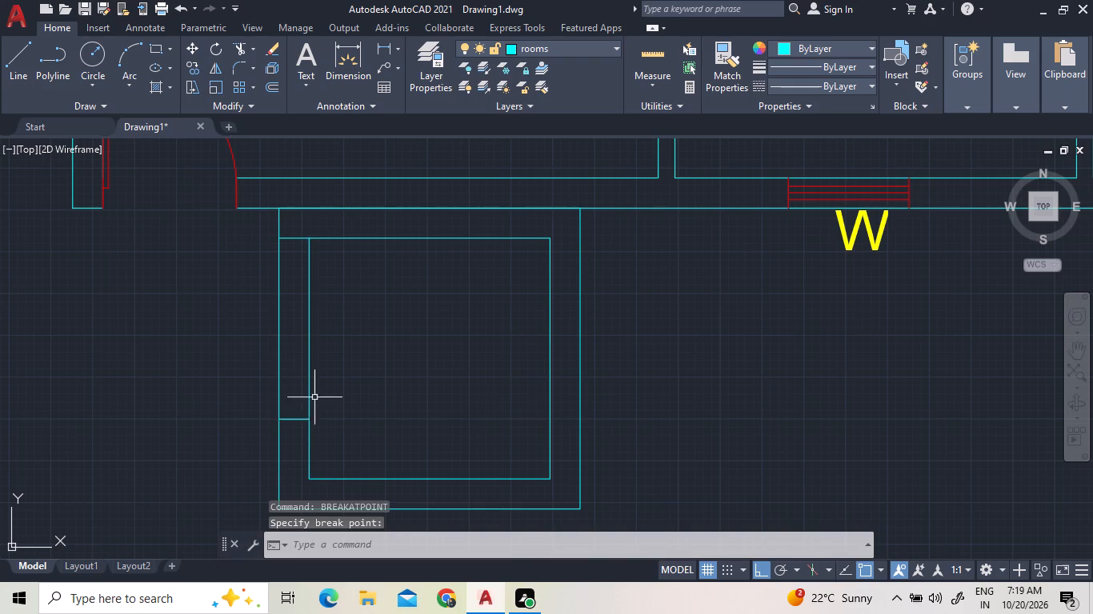
drag(311, 373, 304, 373)
right_click(357, 367)
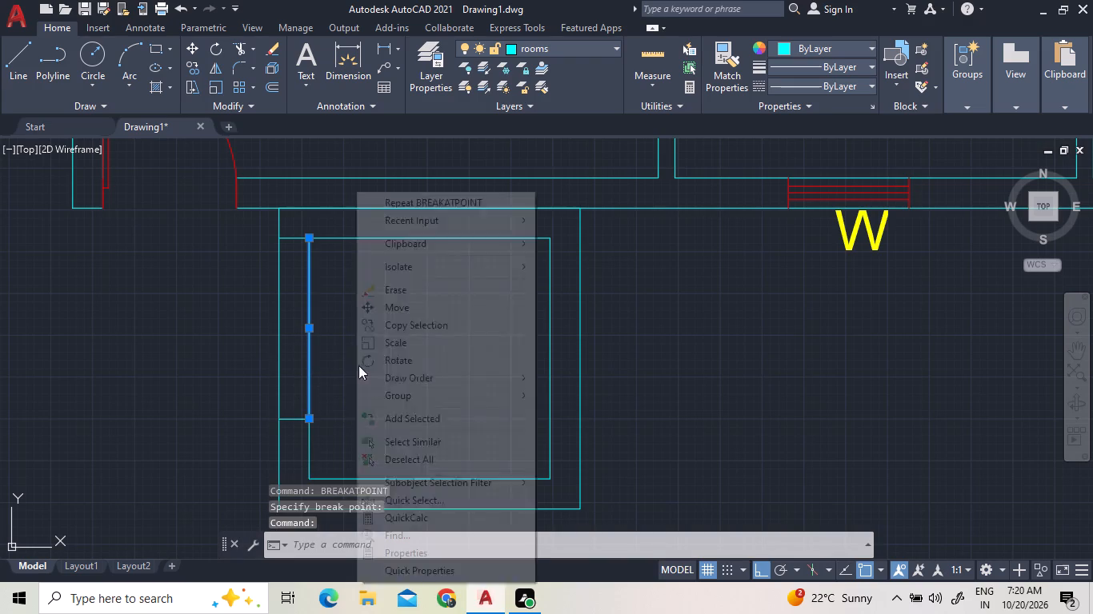
click(326, 365)
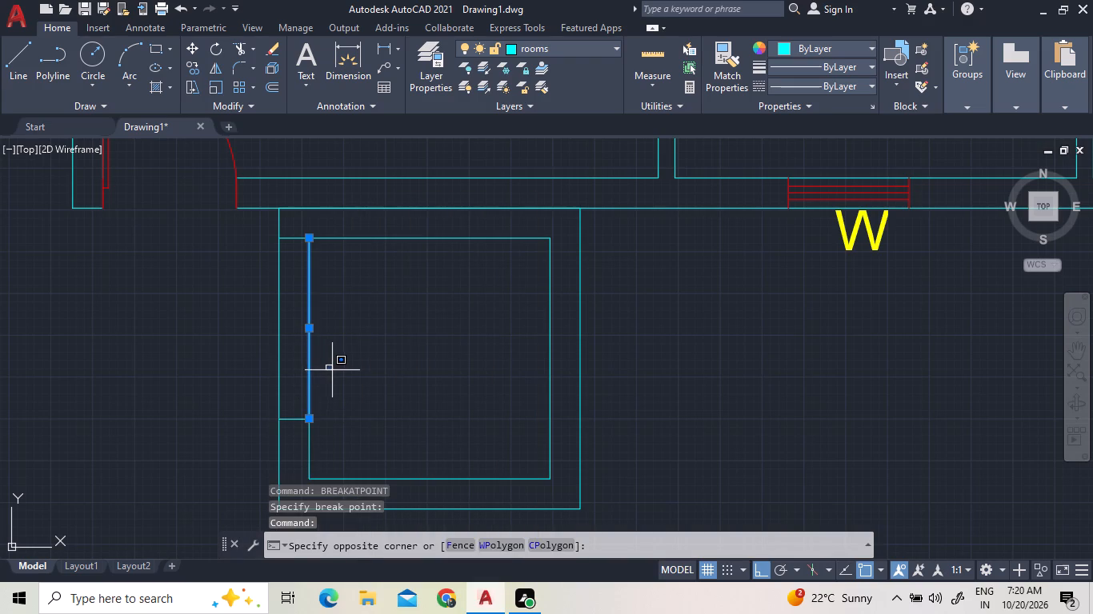
click(364, 365)
key(Escape)
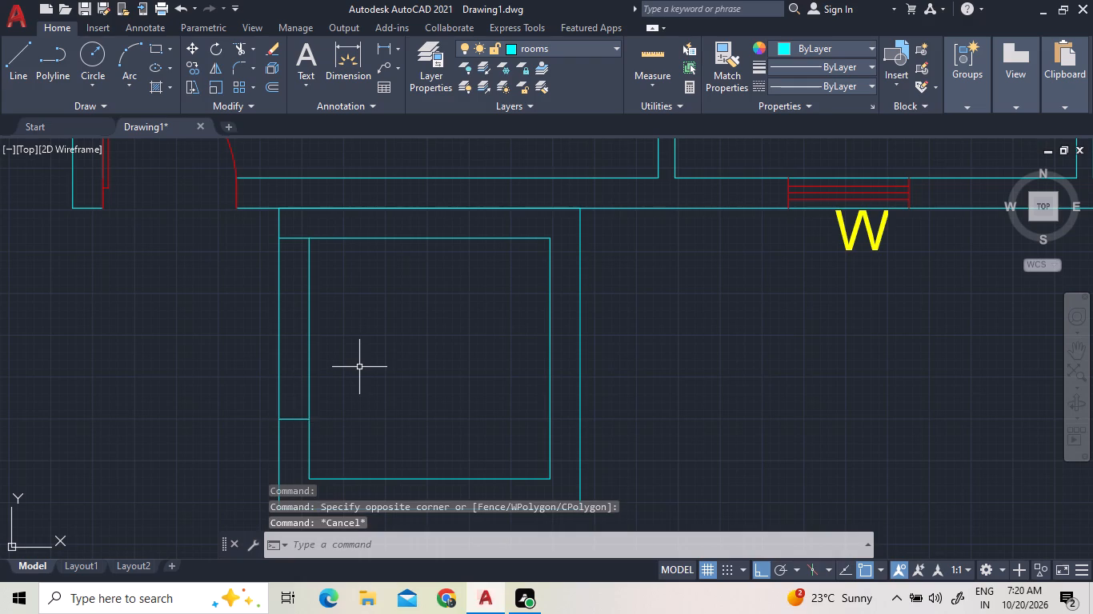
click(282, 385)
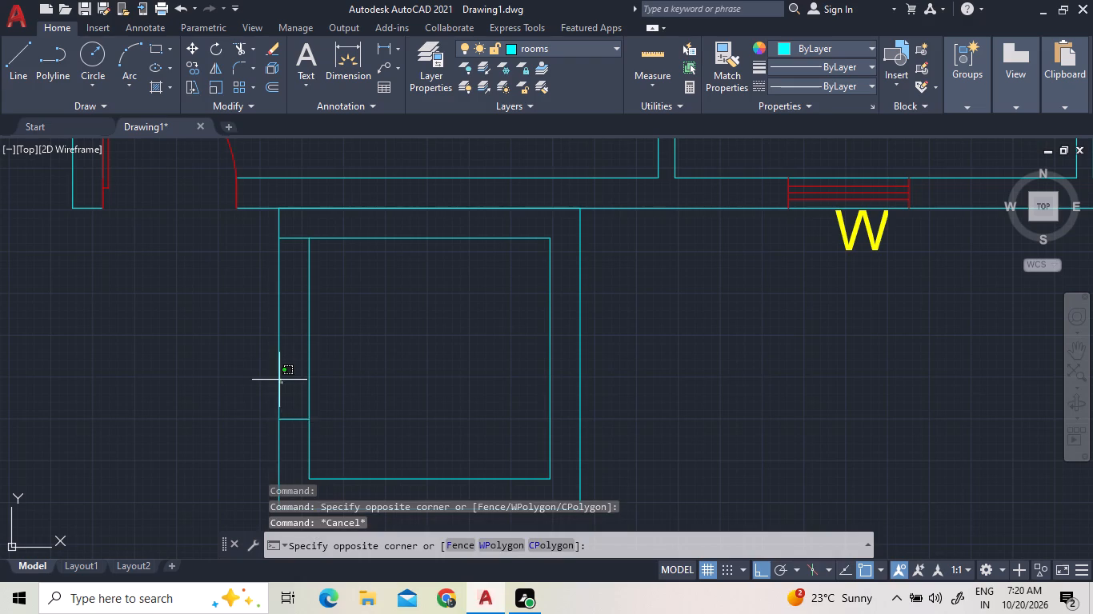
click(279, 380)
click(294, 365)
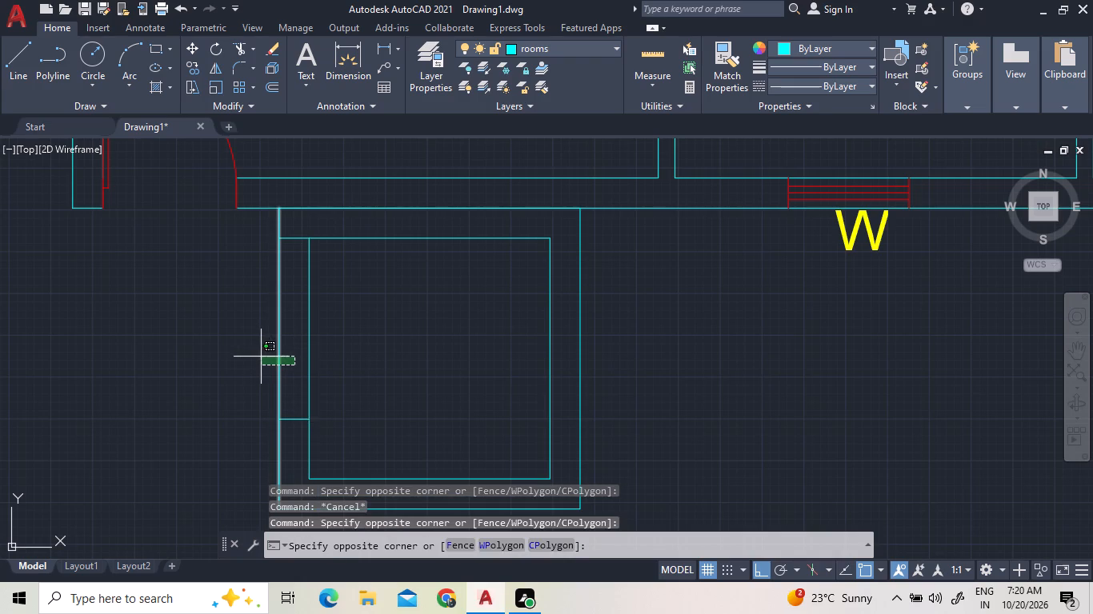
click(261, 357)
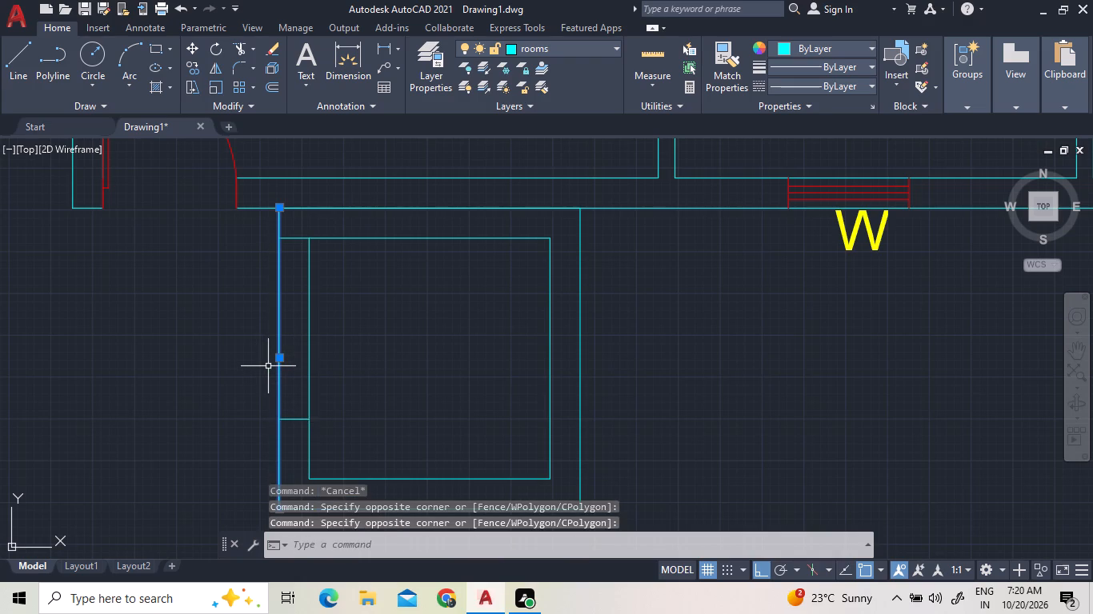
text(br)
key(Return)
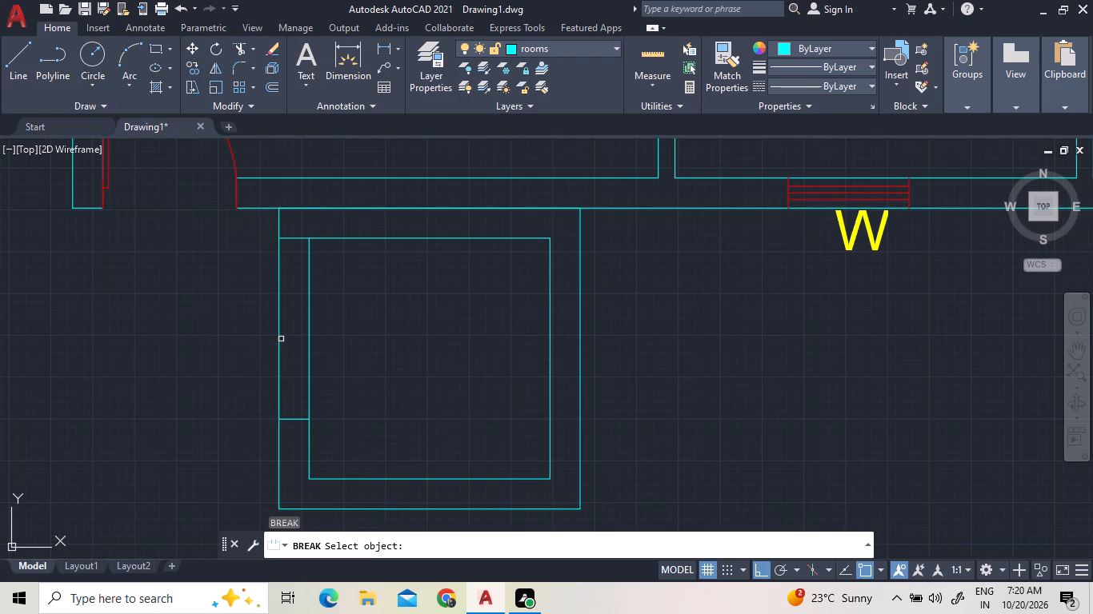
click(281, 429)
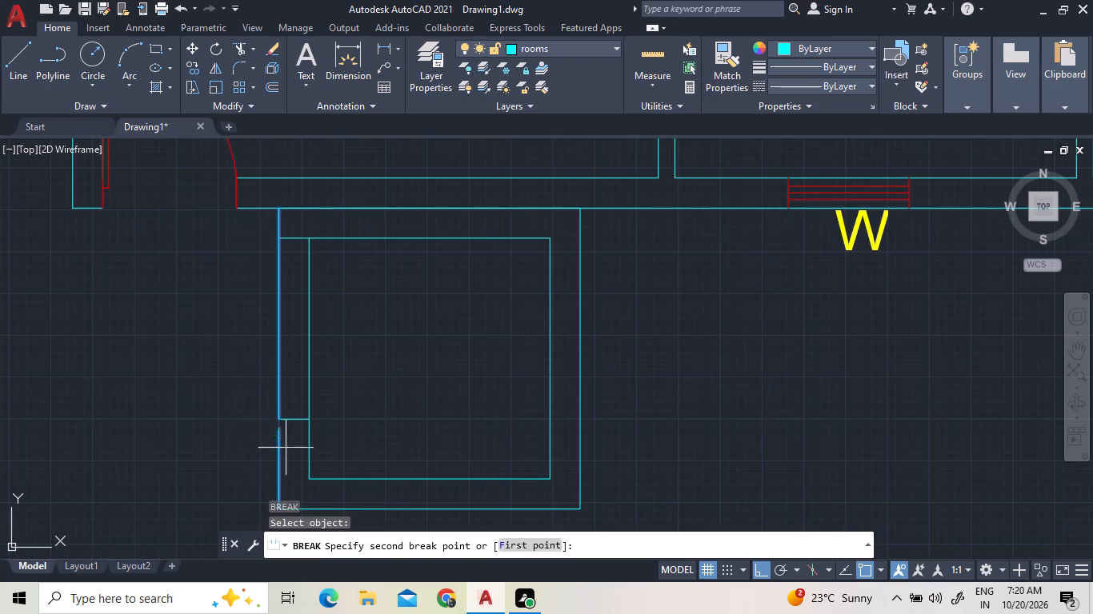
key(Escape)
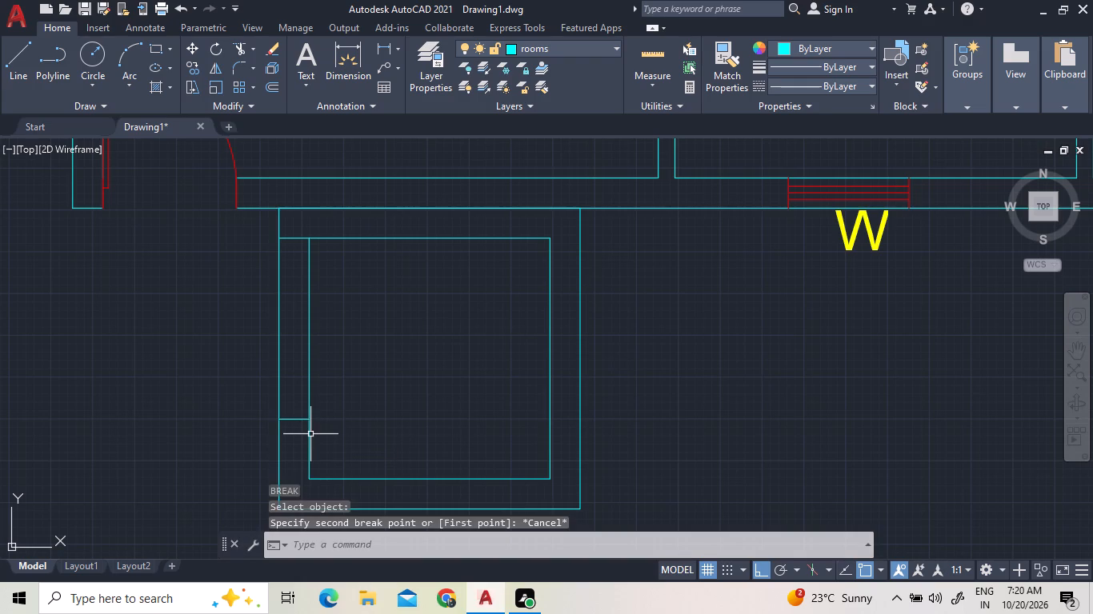
Break the outer west wall line of the new space where the southern short cross line meets it.
text(br)
key(Return)
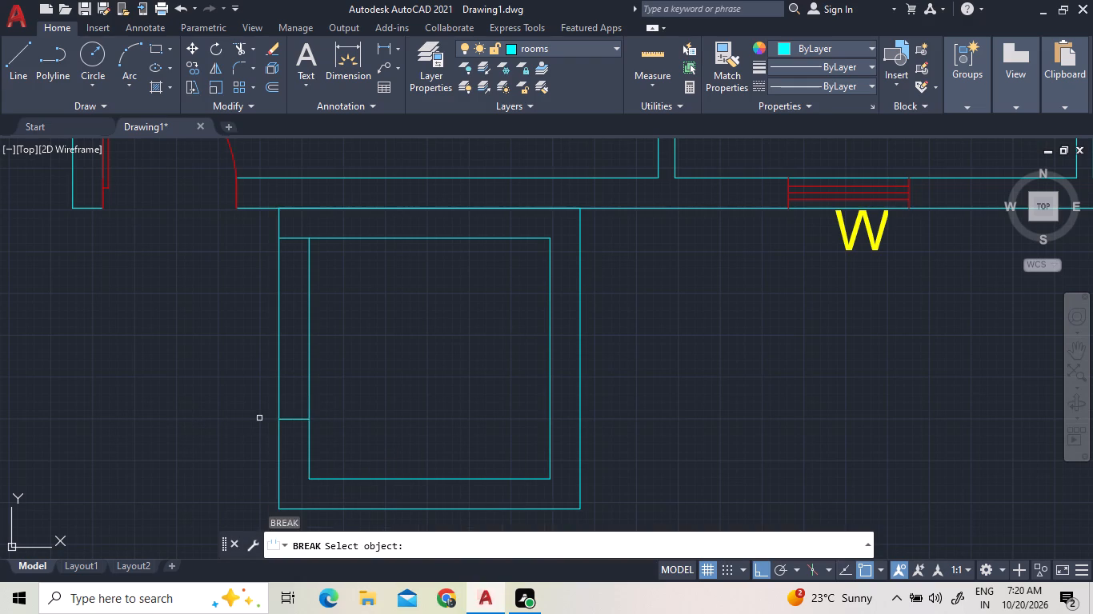
scroll(259, 418, up, 2)
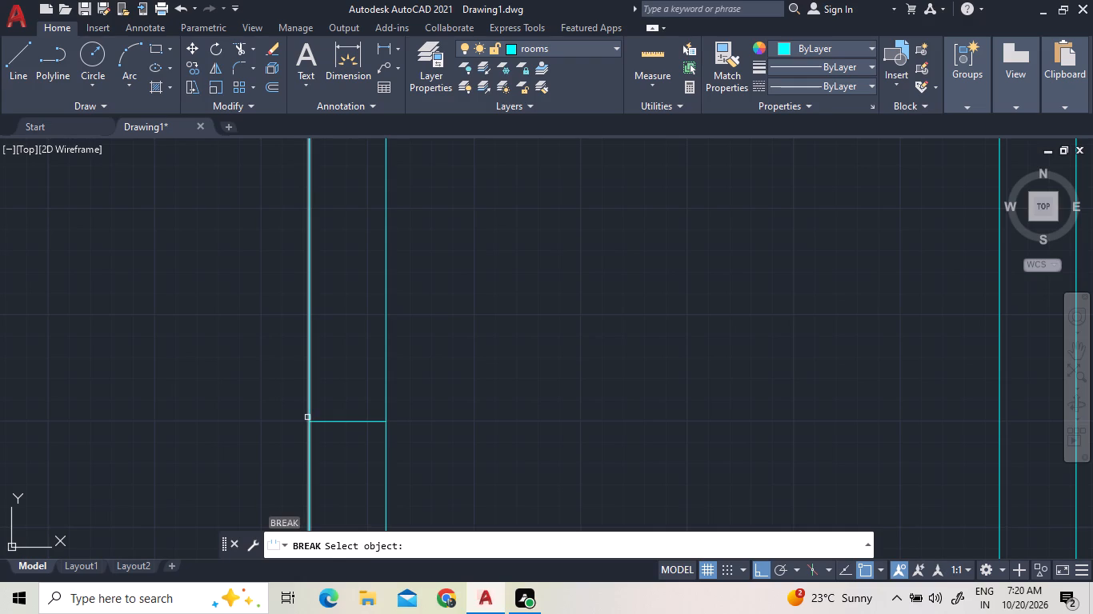
click(307, 417)
click(309, 413)
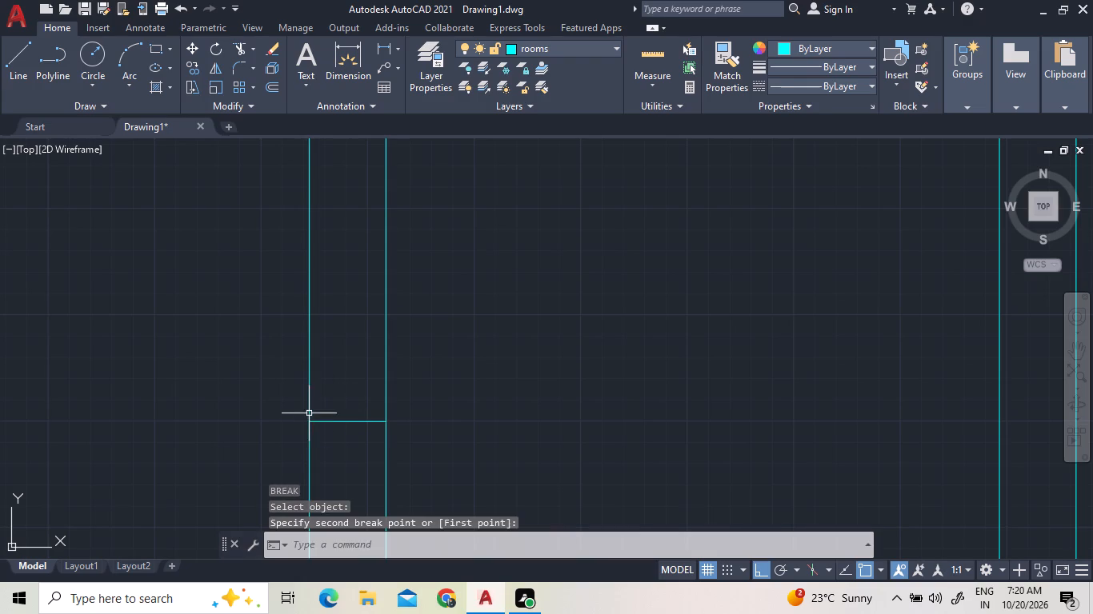
drag(328, 374, 306, 366)
click(293, 363)
scroll(296, 377, down, 4)
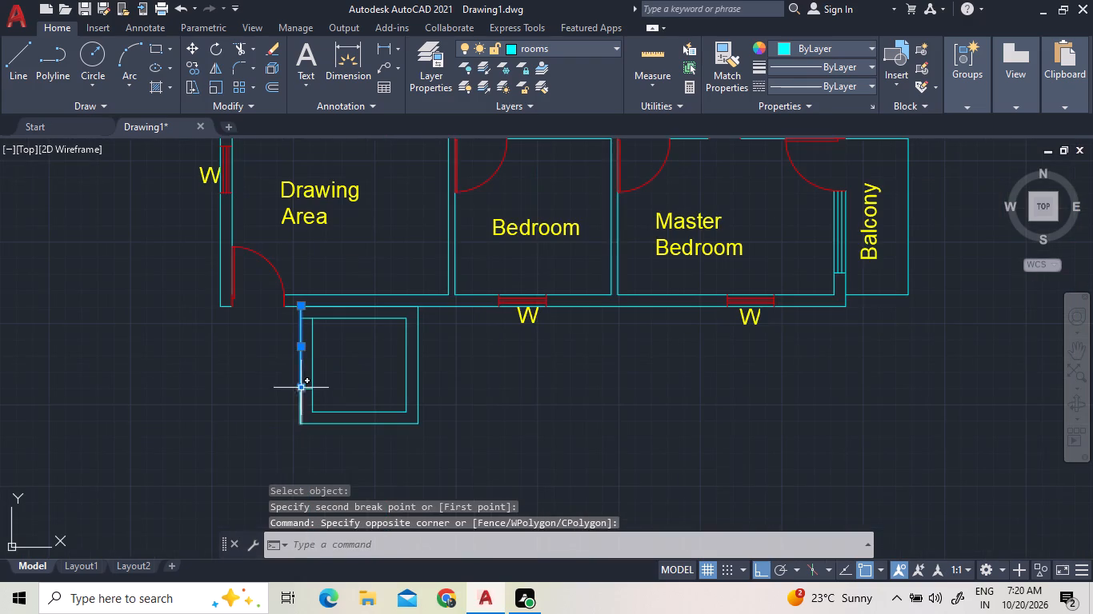
scroll(297, 297, up, 3)
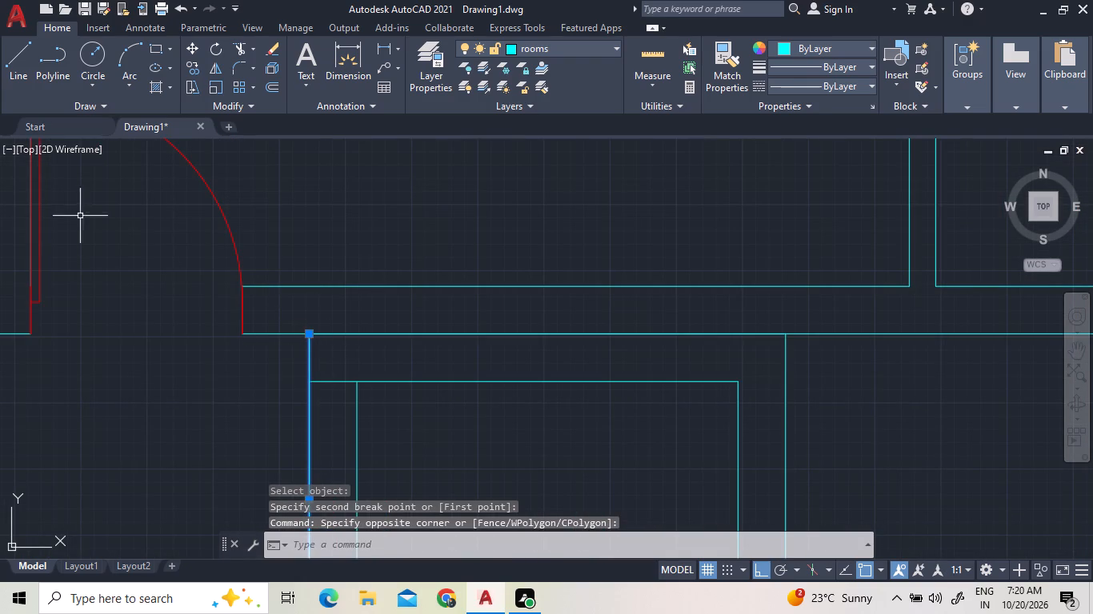
key(Escape)
key(Escape)
Break the outer west wall line at a point where the northern short cross line meets it.
text(br)
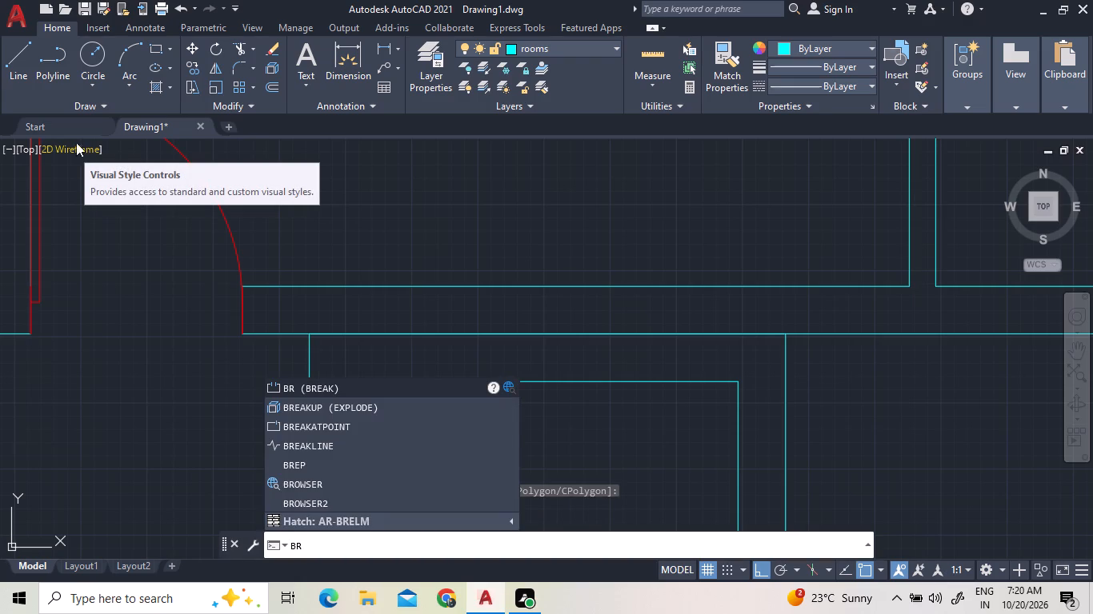
click(322, 426)
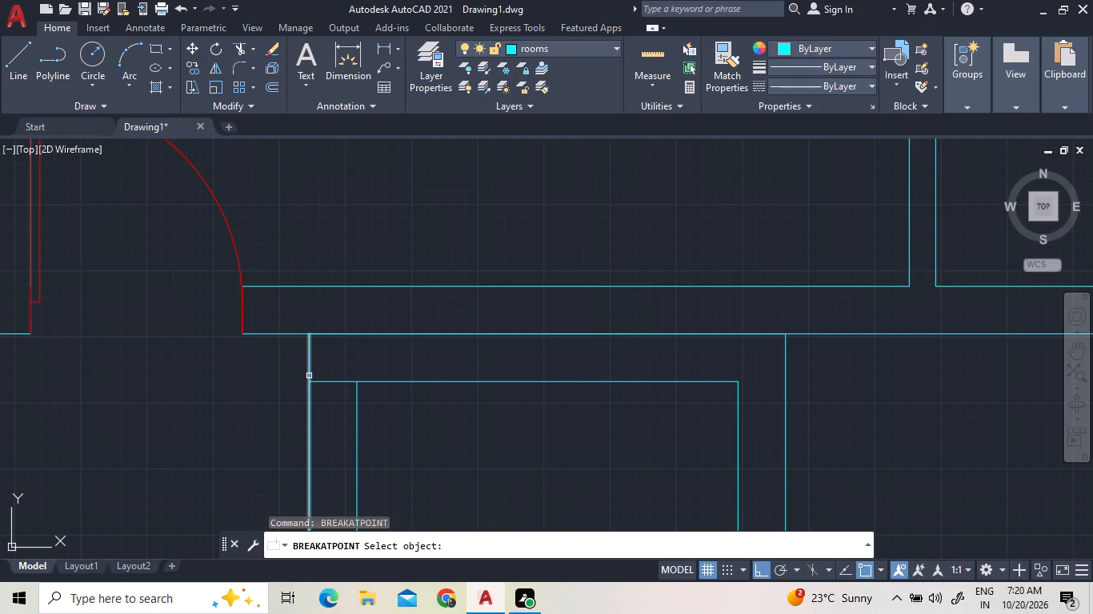
scroll(307, 388, up, 3)
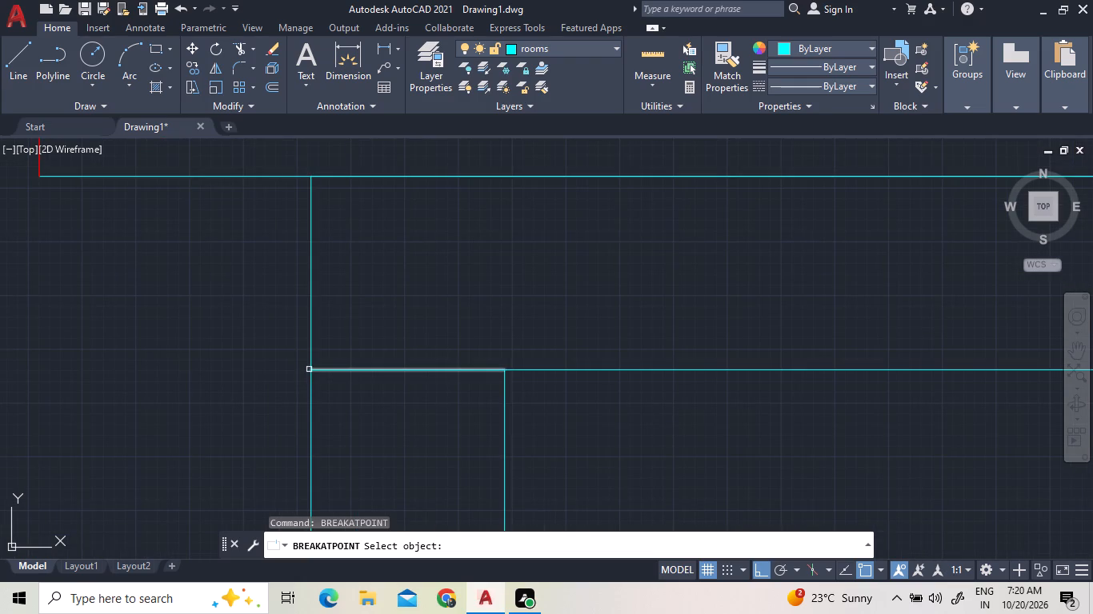
click(310, 362)
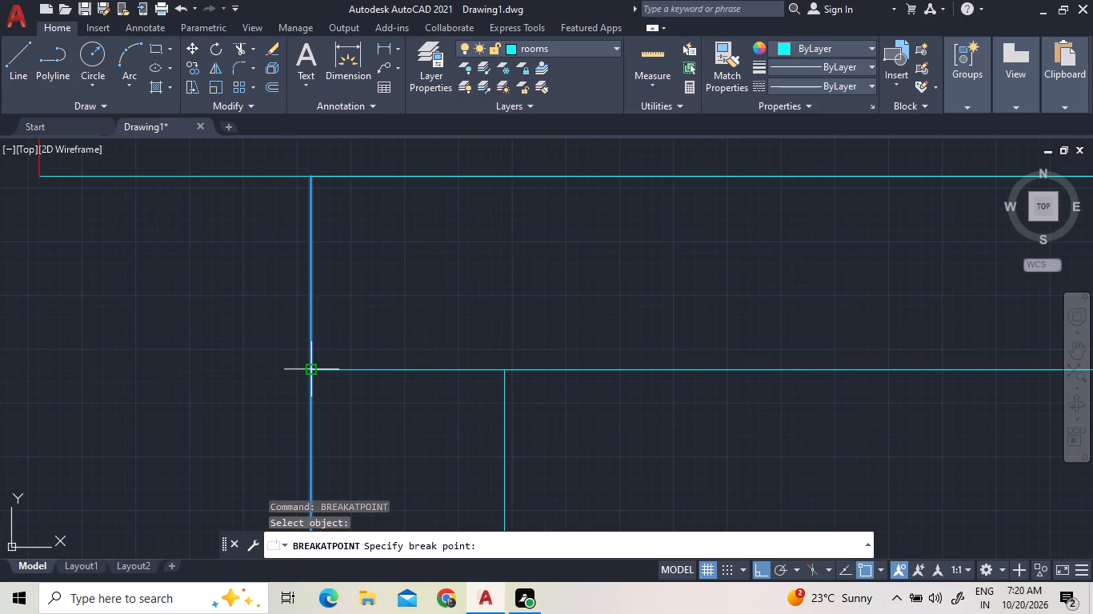
click(312, 373)
drag(326, 339, 299, 322)
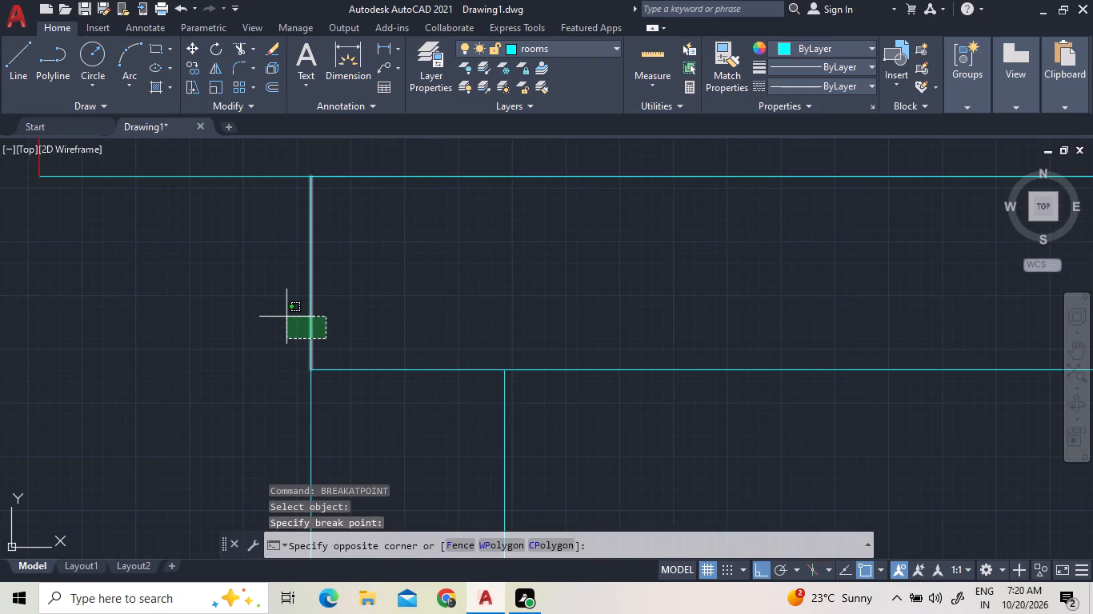
scroll(284, 319, down, 3)
right_click(354, 297)
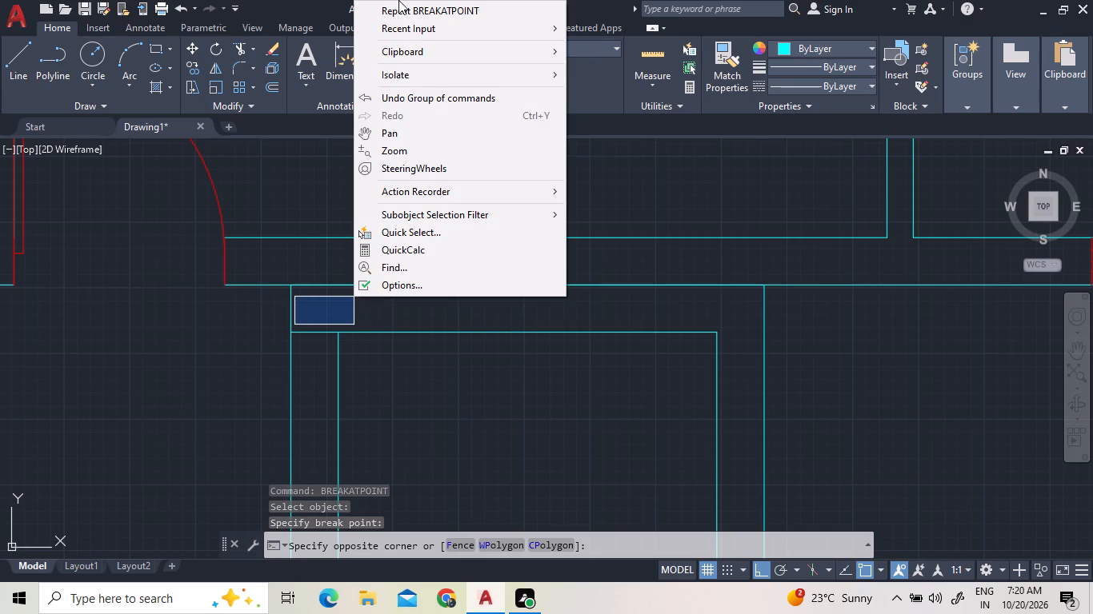
click(249, 334)
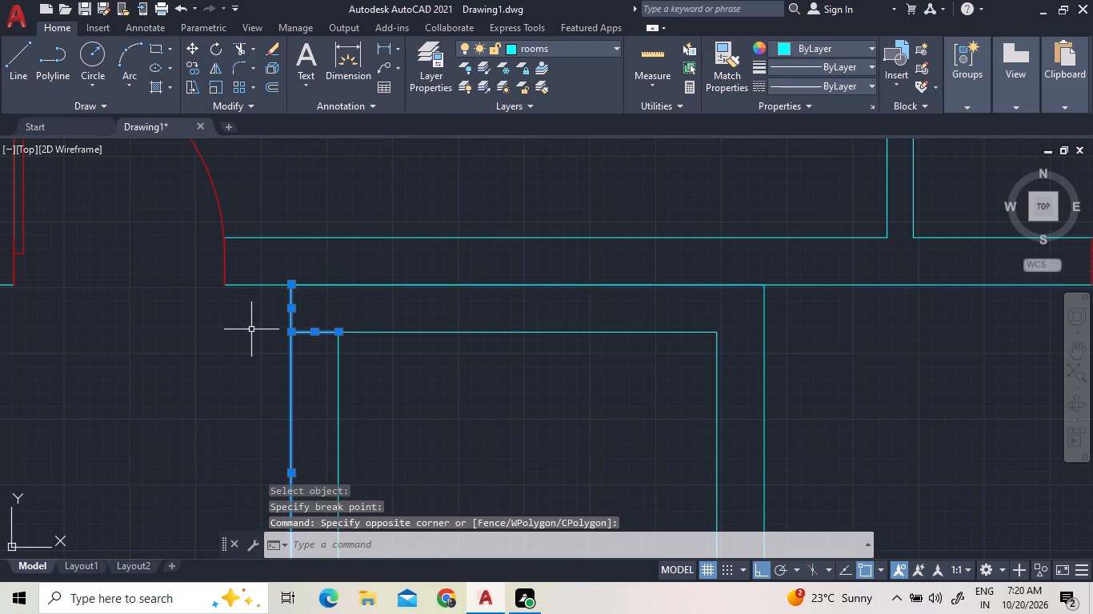
key(Escape)
Delete the inner and outer west wall segments between the two short cross lines to form the opening.
scroll(293, 293, down, 2)
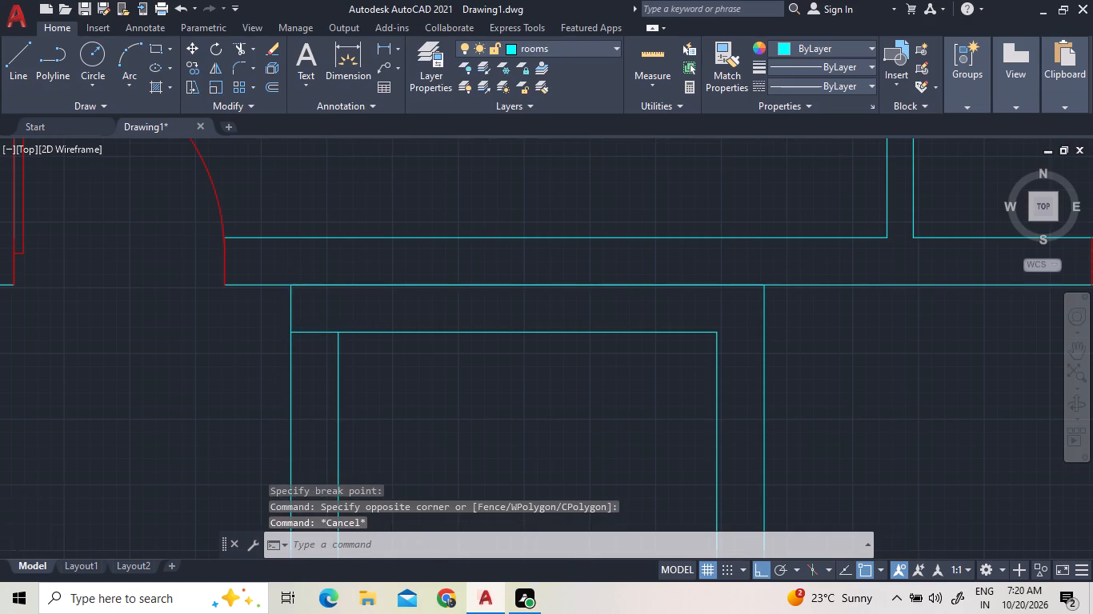
click(338, 344)
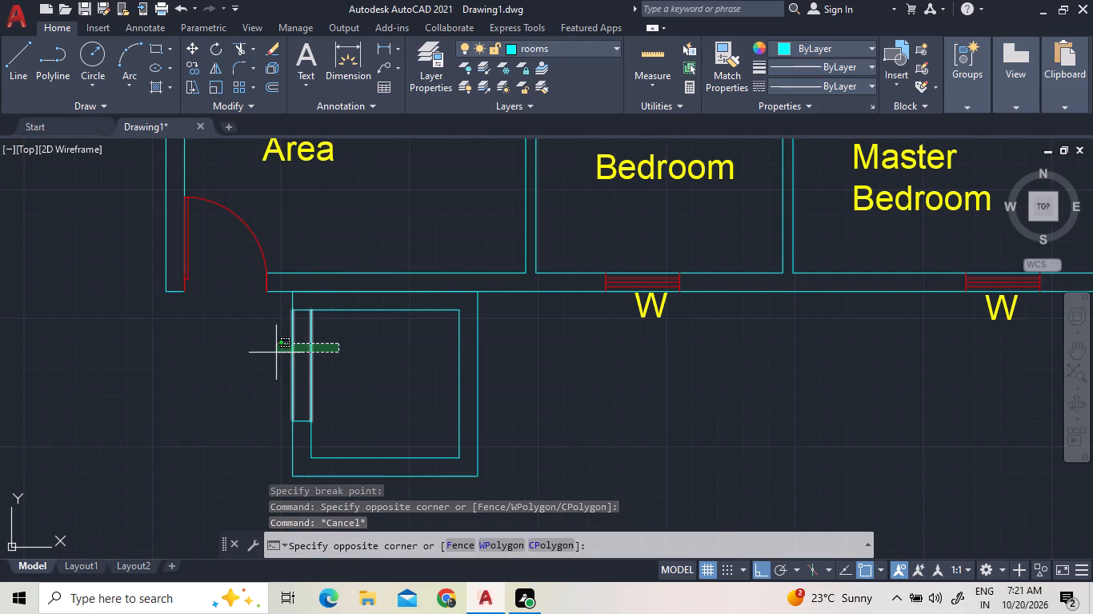
click(274, 353)
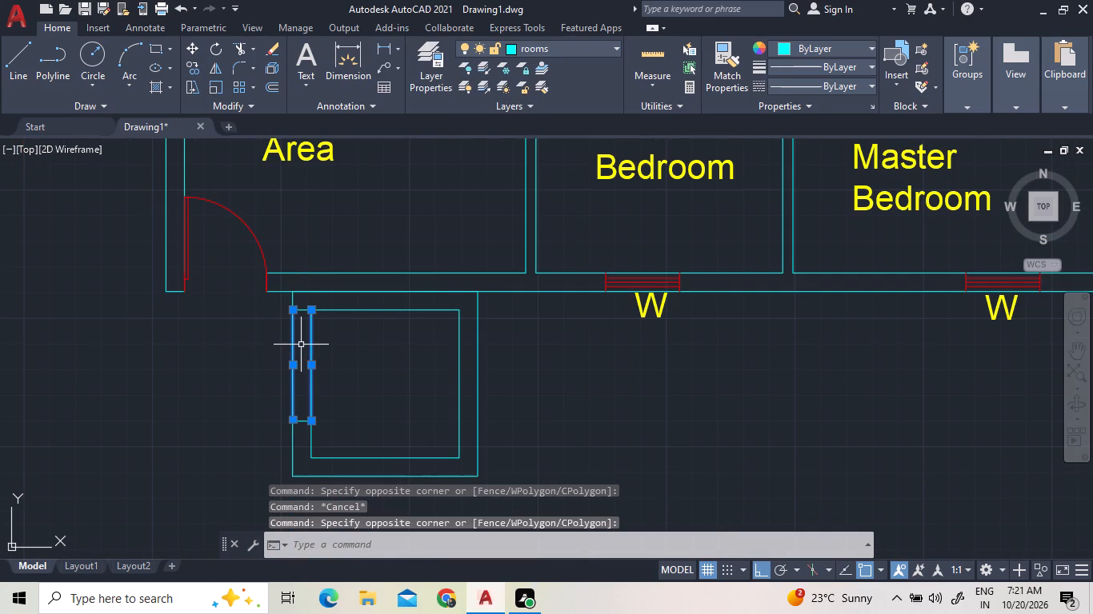
key(Delete)
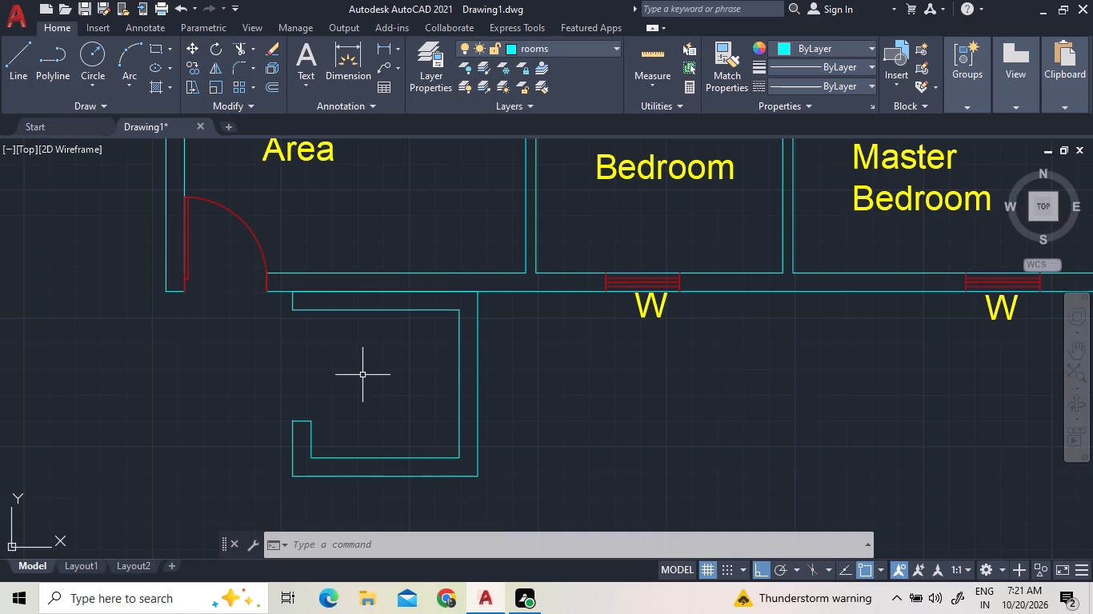
Add the multiline text D, 1' high, at the door between the Drawing Area and Dining.
scroll(362, 375, down, 4)
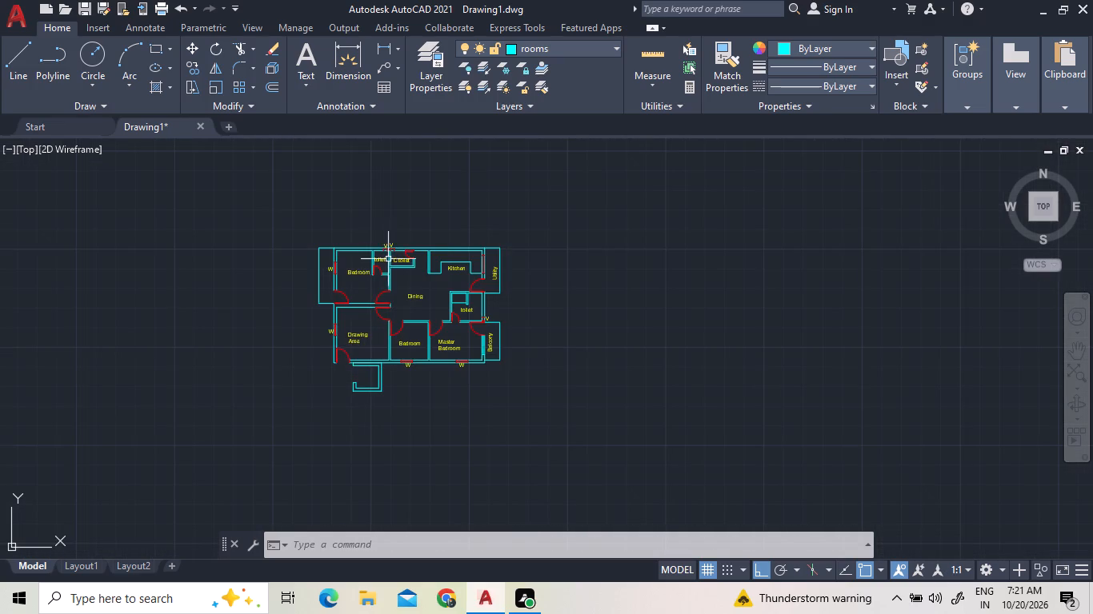
scroll(427, 262, up, 2)
scroll(469, 377, down, 1)
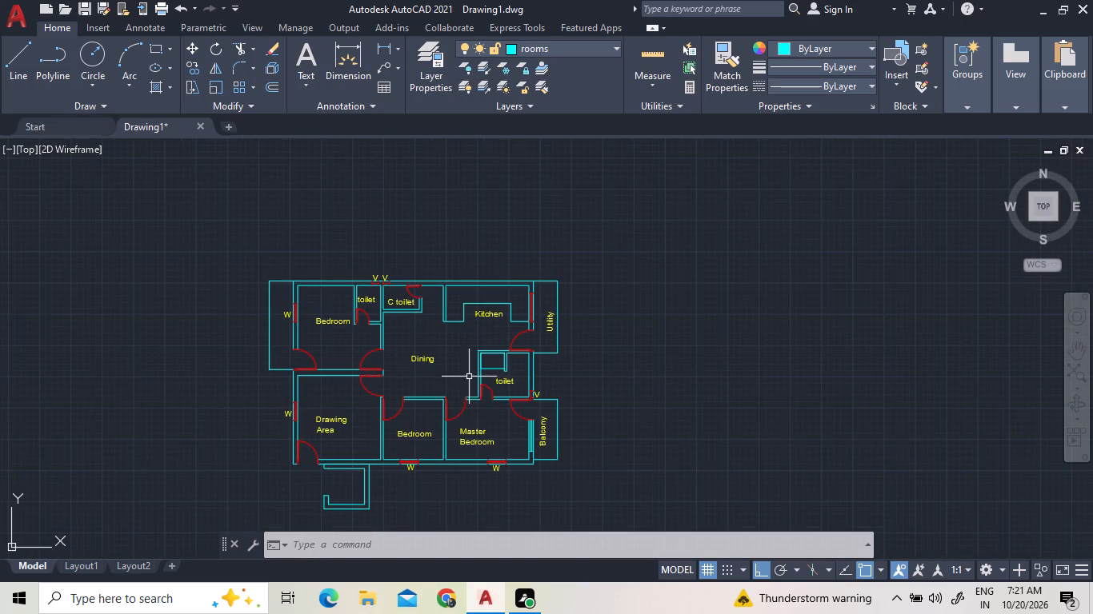
scroll(509, 463, up, 2)
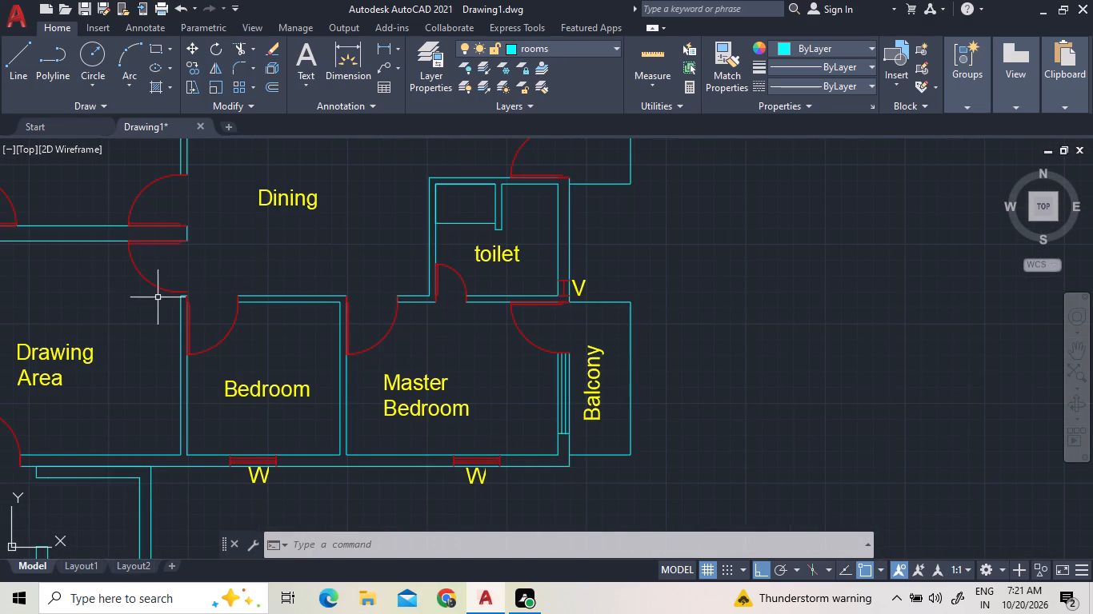
click(316, 58)
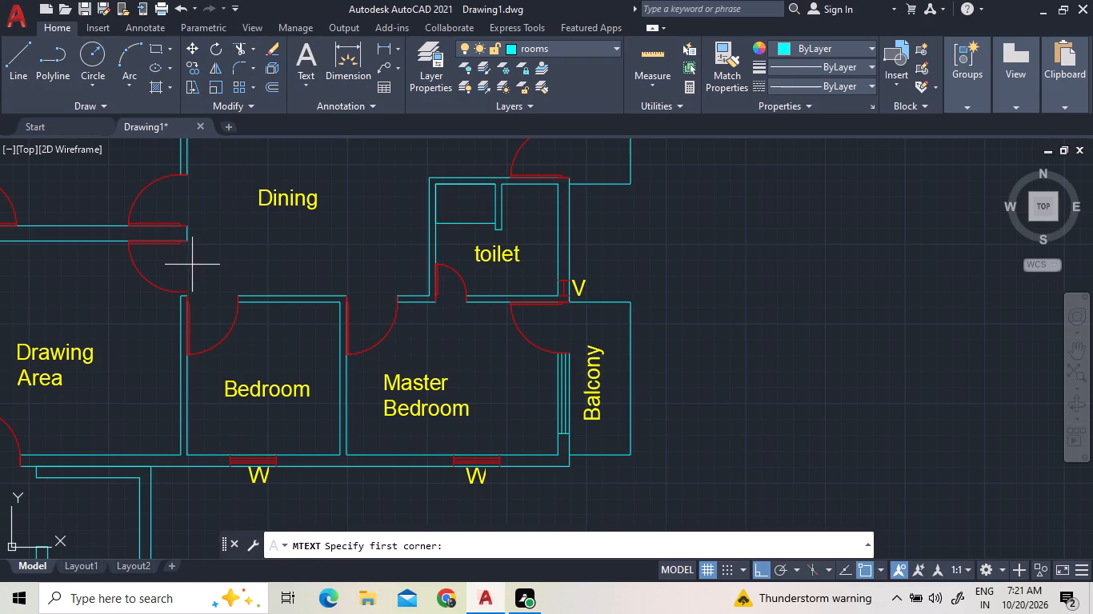
click(176, 256)
click(212, 283)
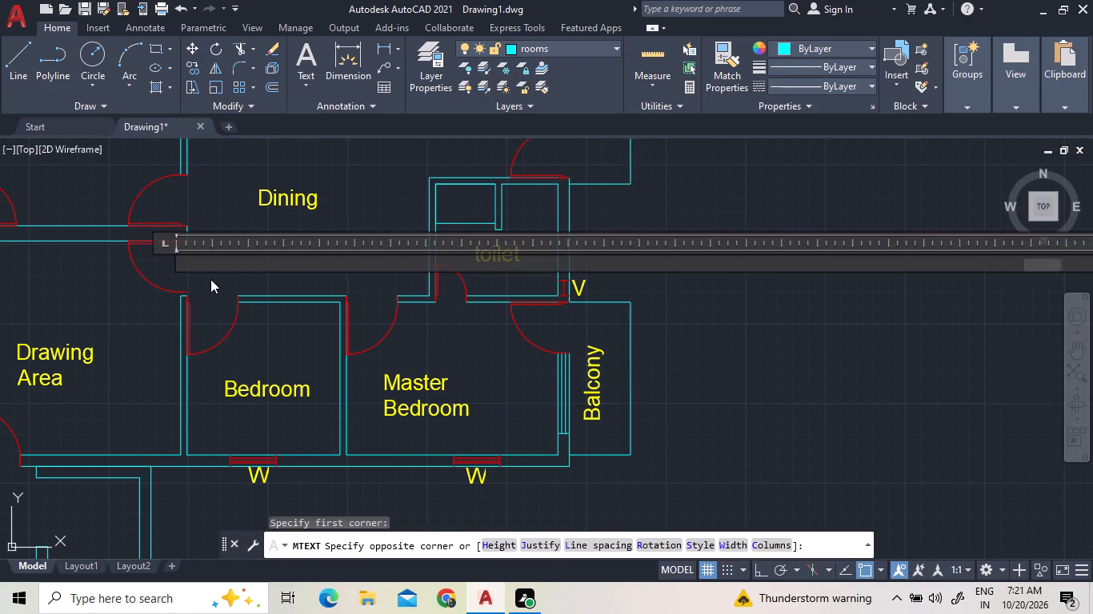
key(d)
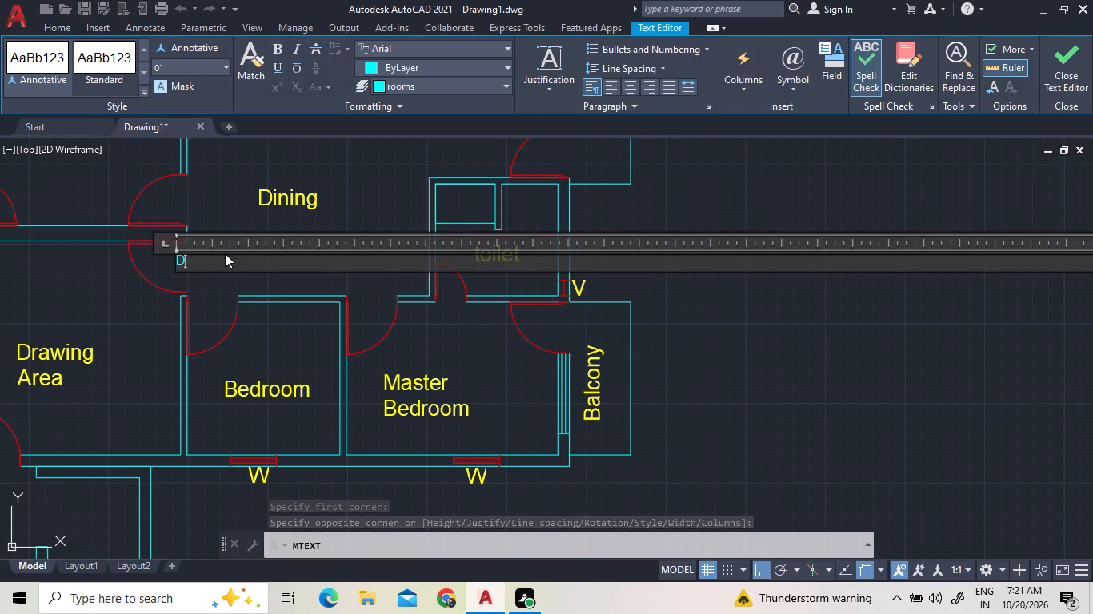
click(223, 269)
click(223, 269)
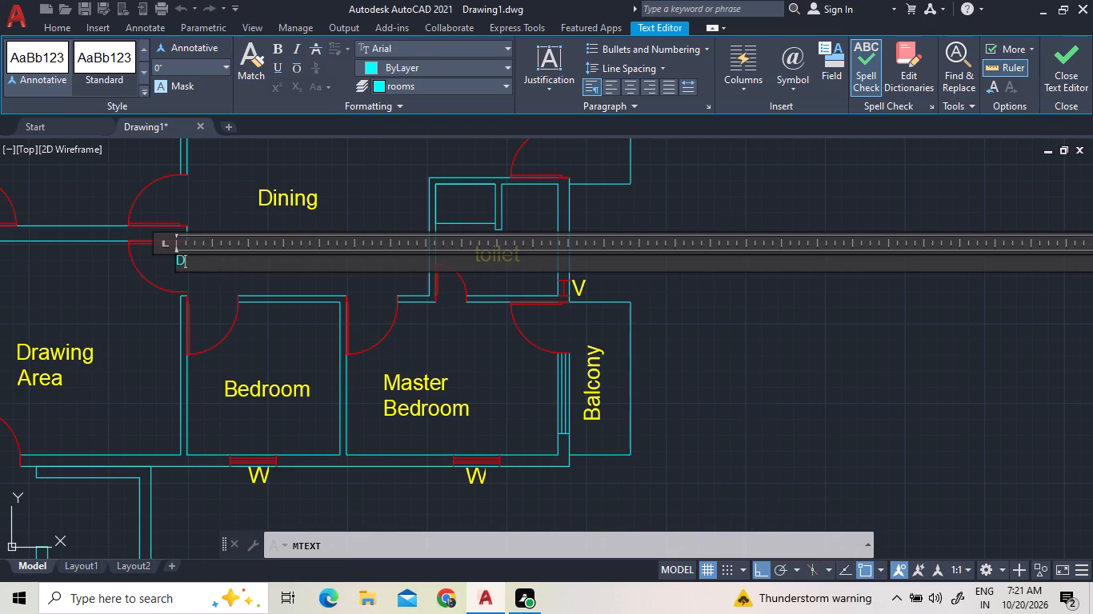
double_click(184, 262)
click(225, 66)
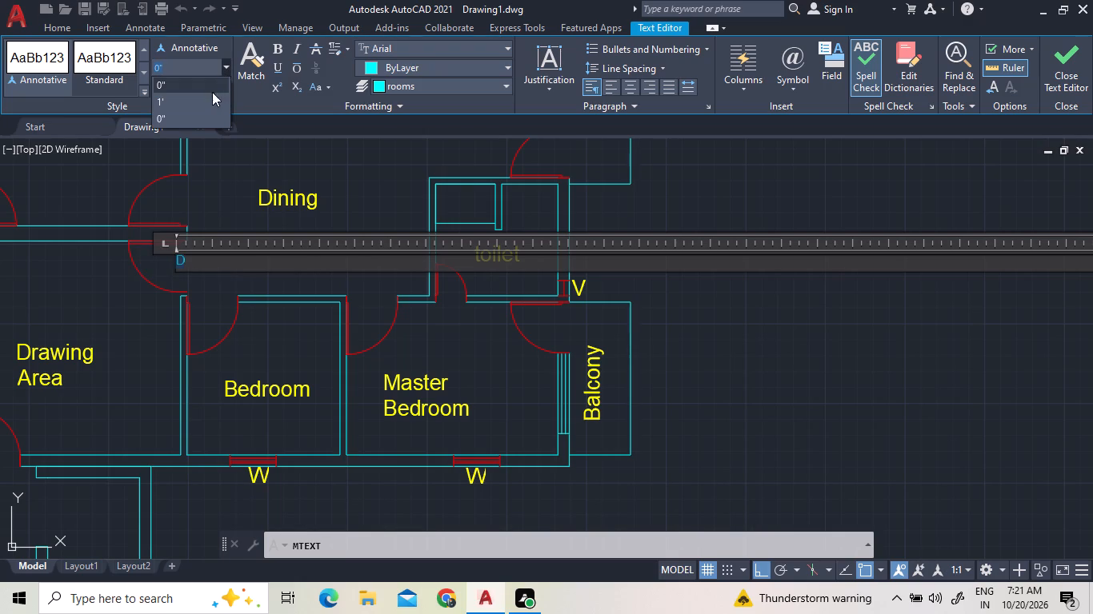
click(202, 106)
click(224, 169)
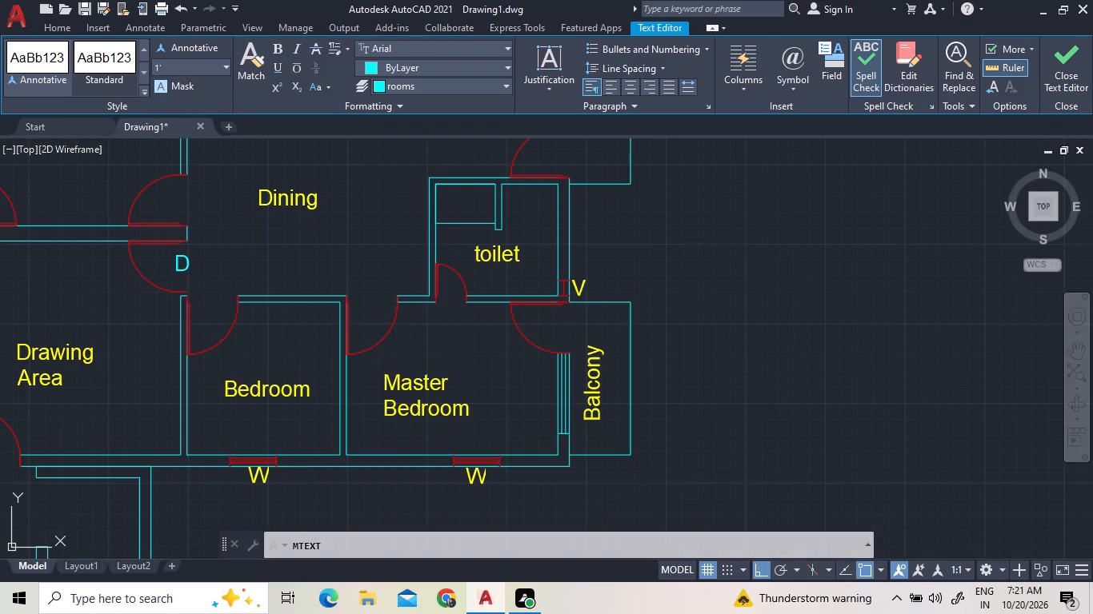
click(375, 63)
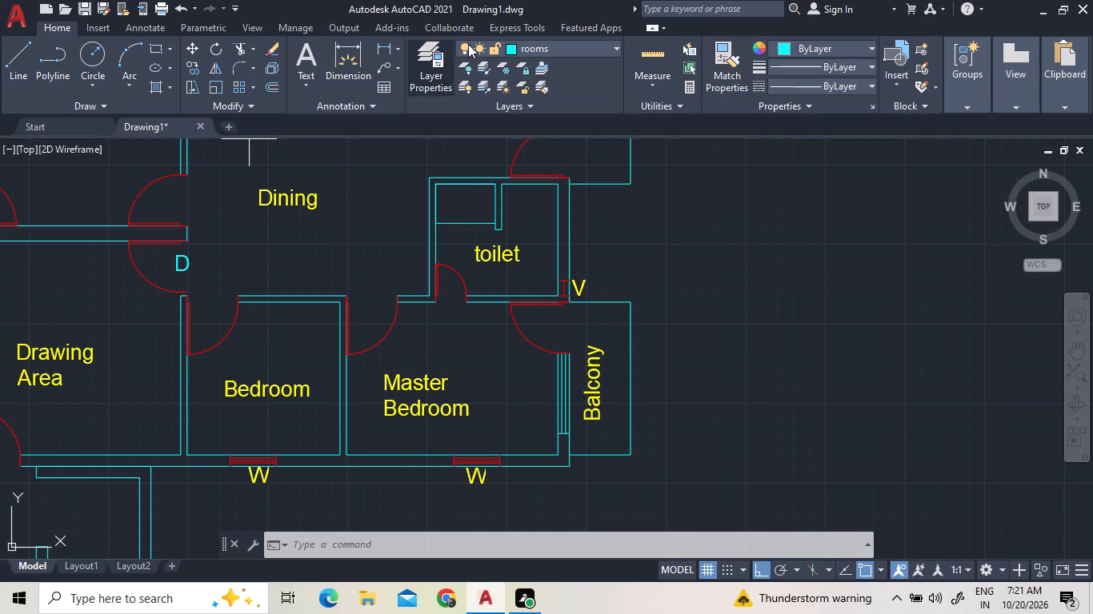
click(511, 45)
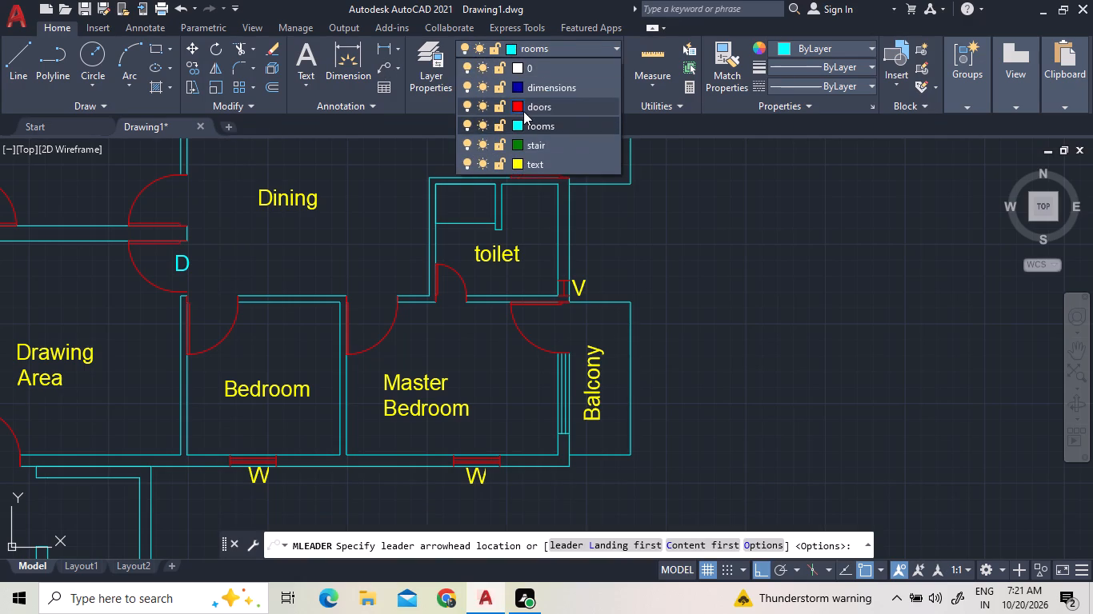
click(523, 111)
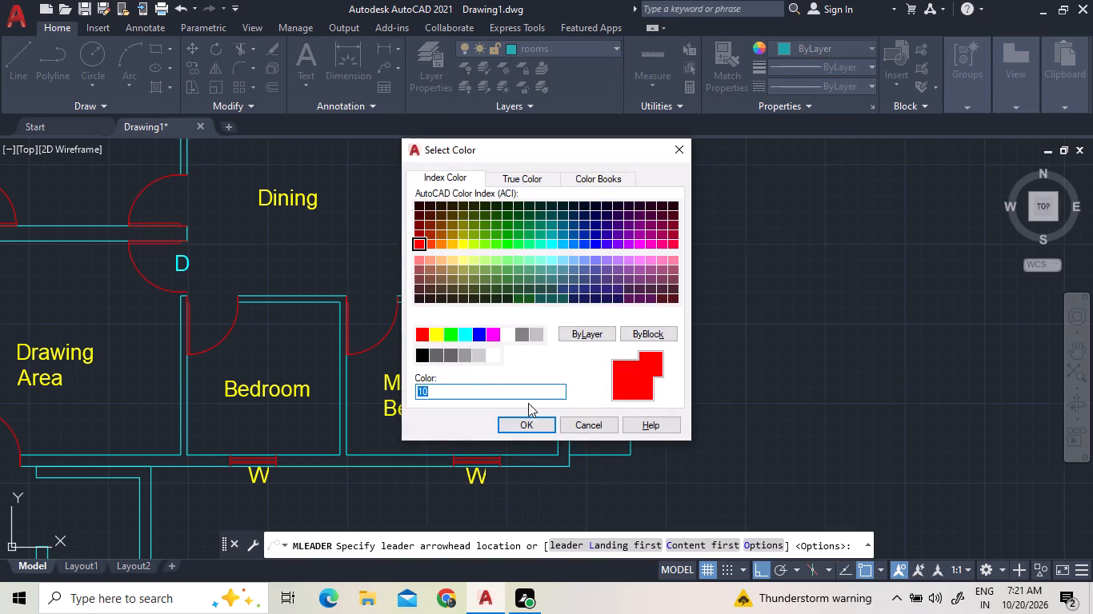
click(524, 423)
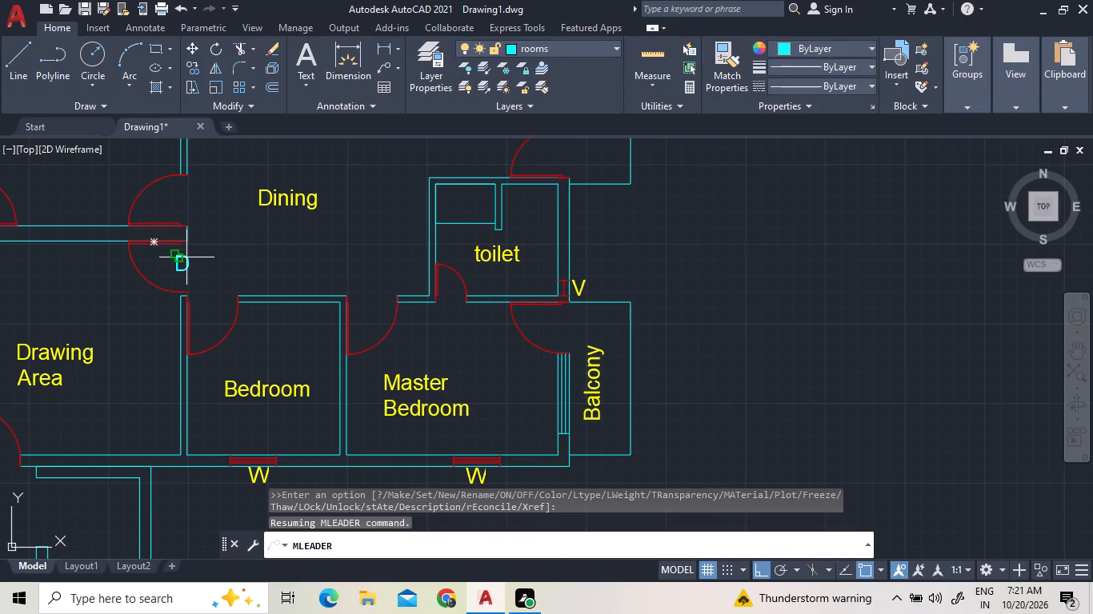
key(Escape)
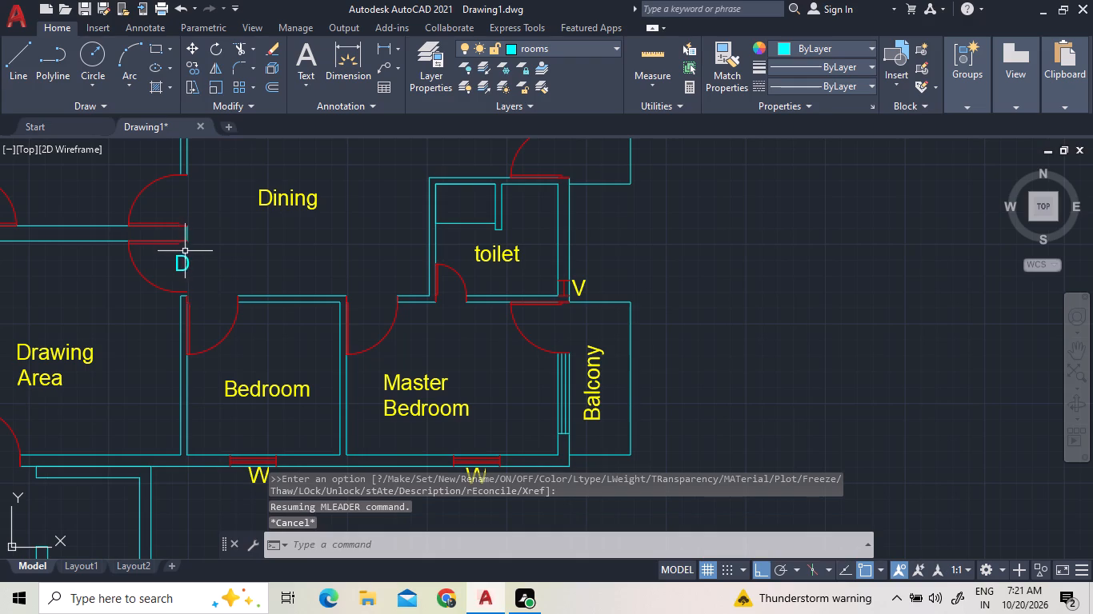
Move the D label at the Drawing Area–Dining door to the doors layer.
click(192, 275)
click(183, 261)
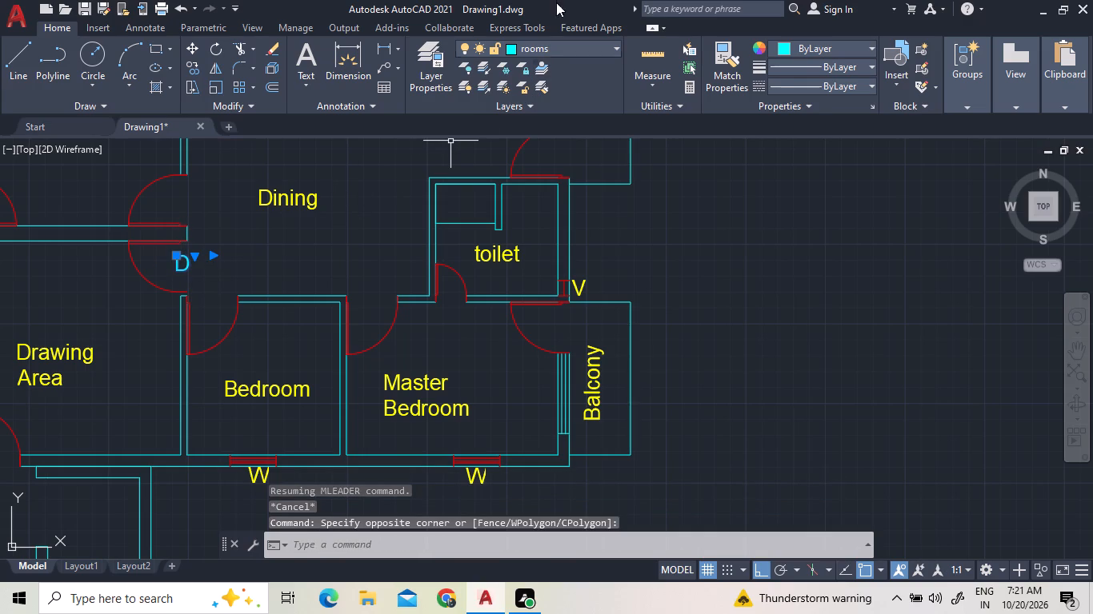
click(562, 46)
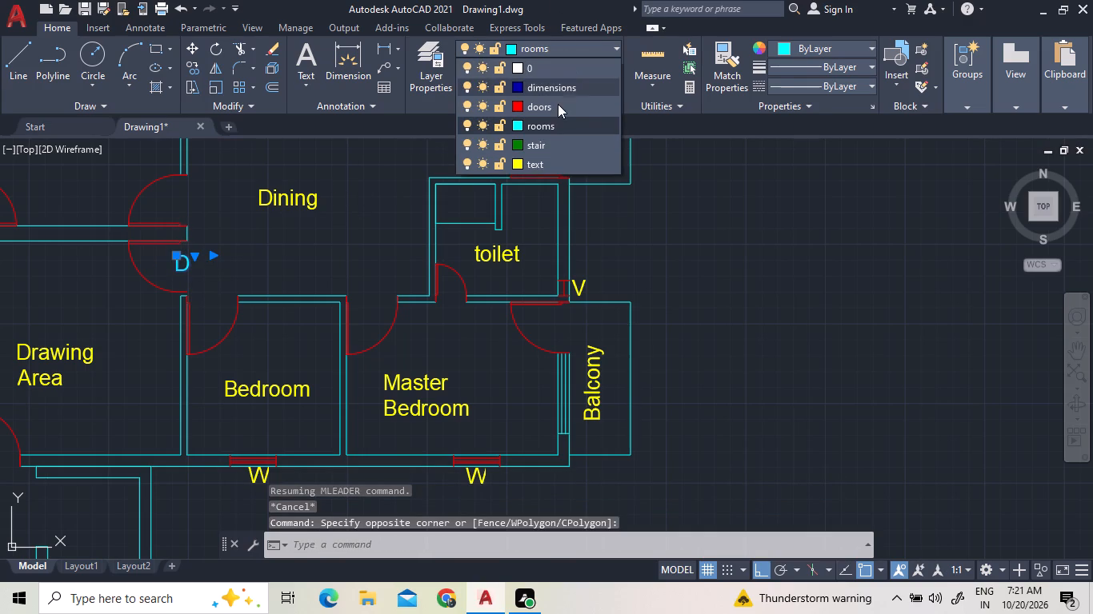
click(557, 106)
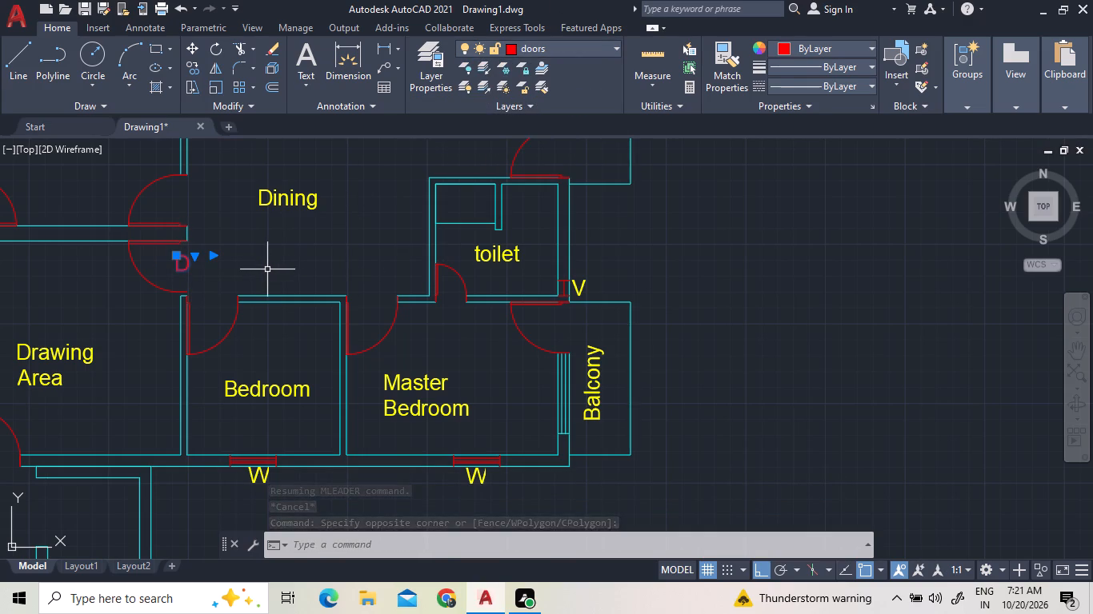
Copy the D label, with Ortho off, to the southern Bedroom, Master Bedroom and Drawing Area south entrance doors.
right_click(267, 269)
click(310, 317)
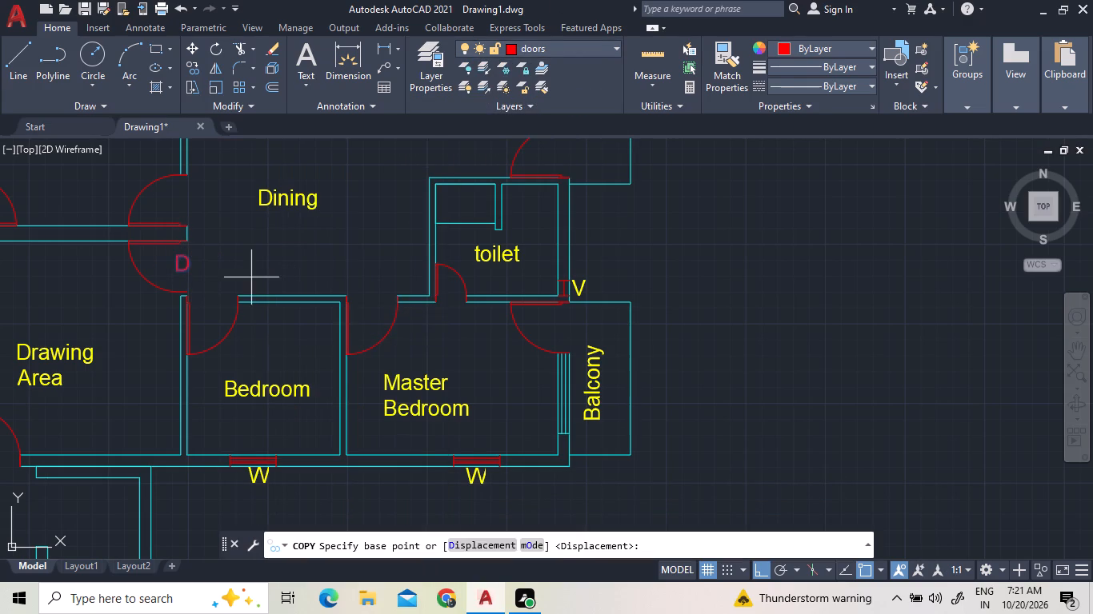
click(180, 258)
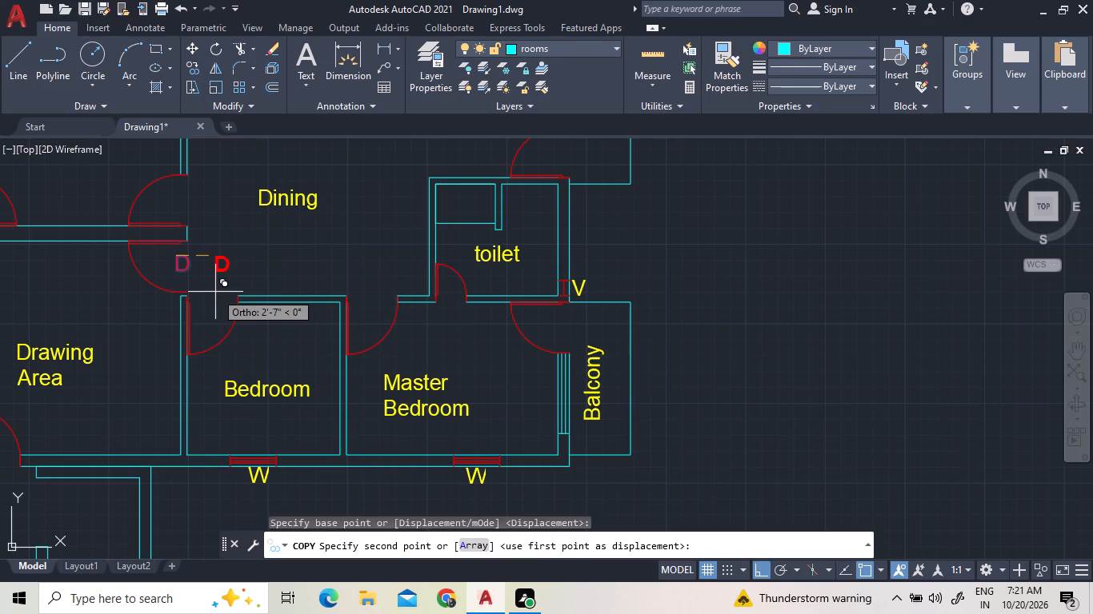
key(F8)
scroll(212, 292, up, 3)
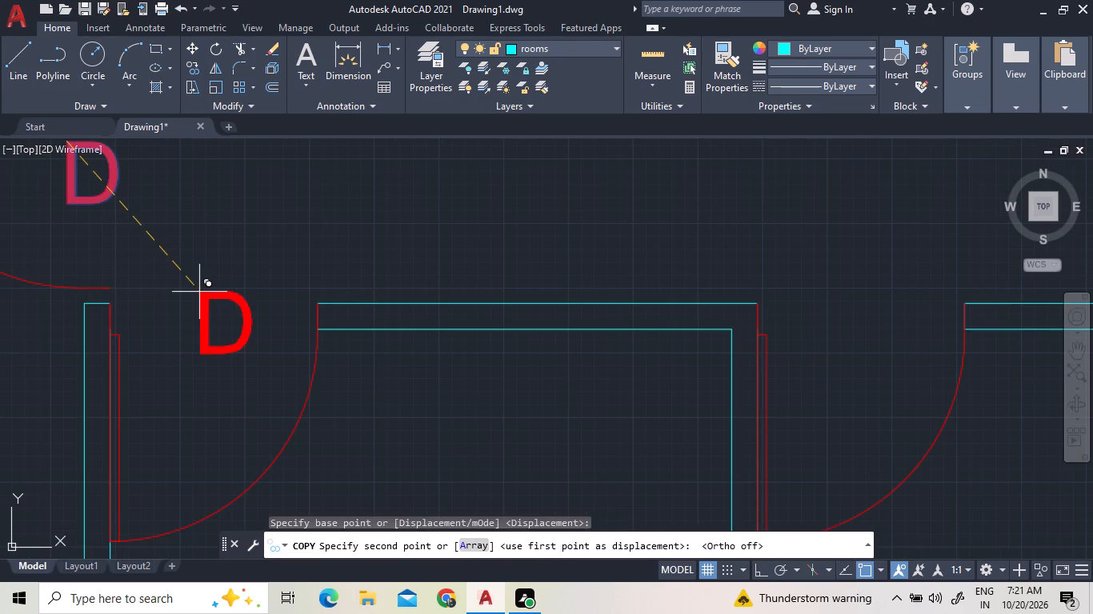
click(198, 292)
scroll(815, 261, down, 1)
click(816, 261)
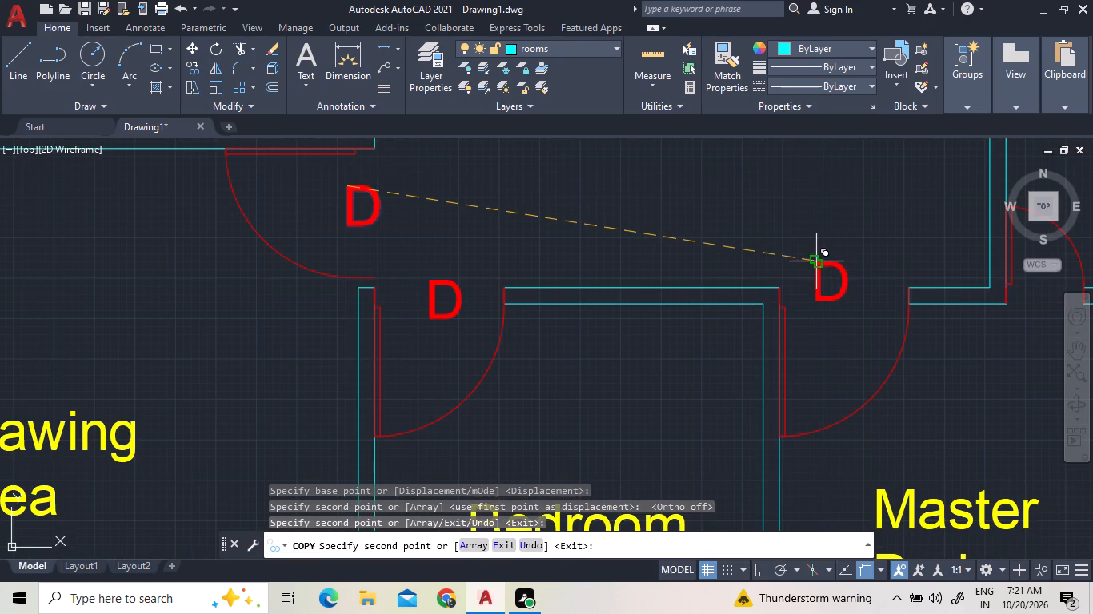
scroll(620, 169, down, 5)
scroll(531, 241, up, 3)
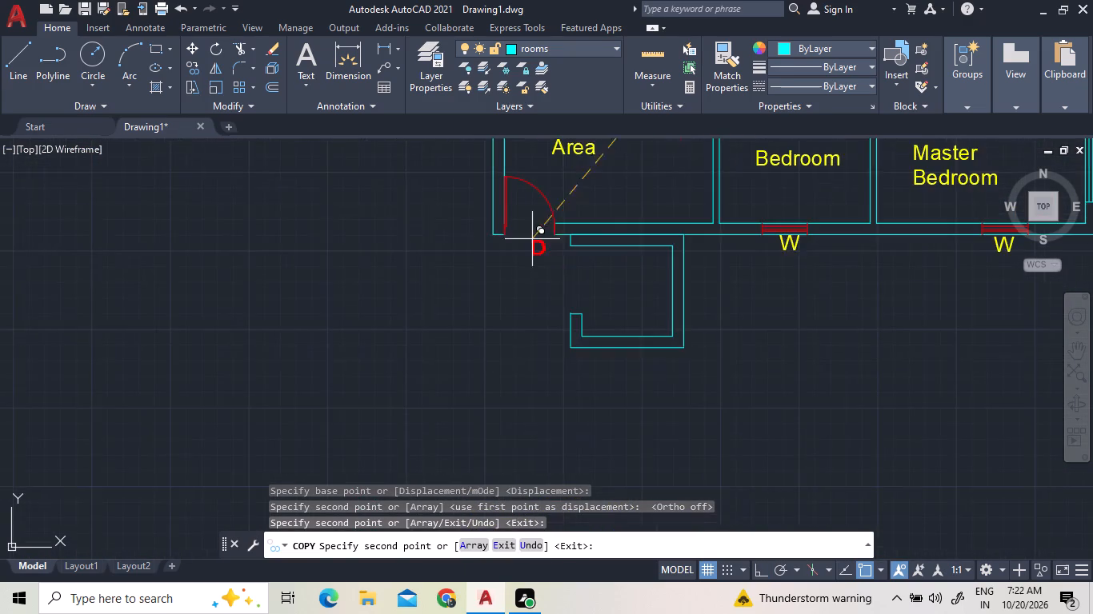
scroll(539, 227, up, 3)
drag(488, 203, 483, 223)
Place further copies of the D label at the Balcony door, the toilet door beside the Master Bedroom and the Utility door.
scroll(430, 314, down, 4)
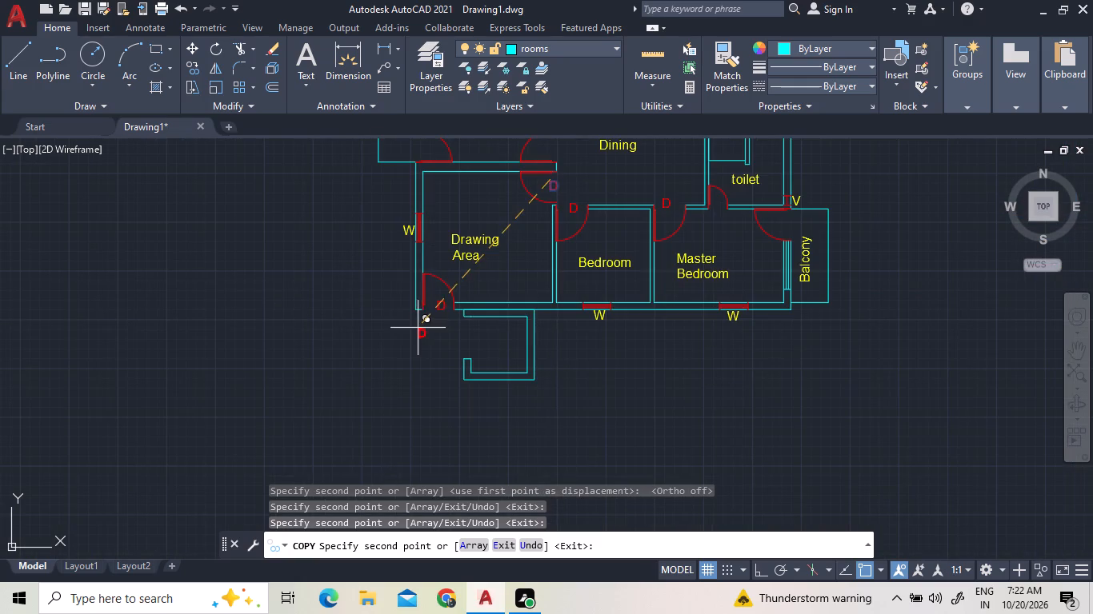
scroll(741, 171, up, 3)
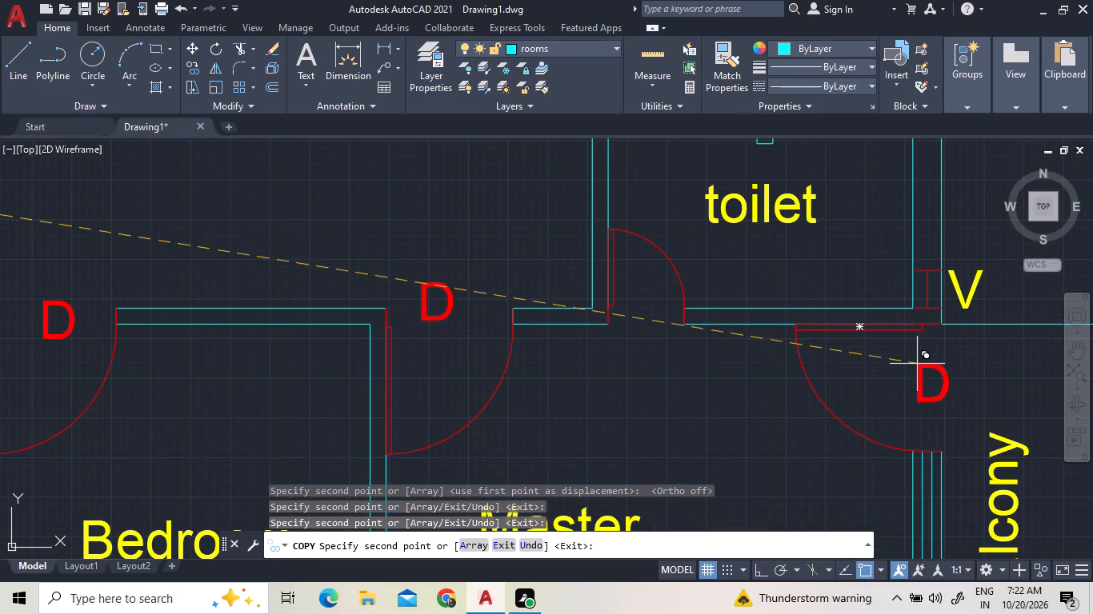
click(907, 360)
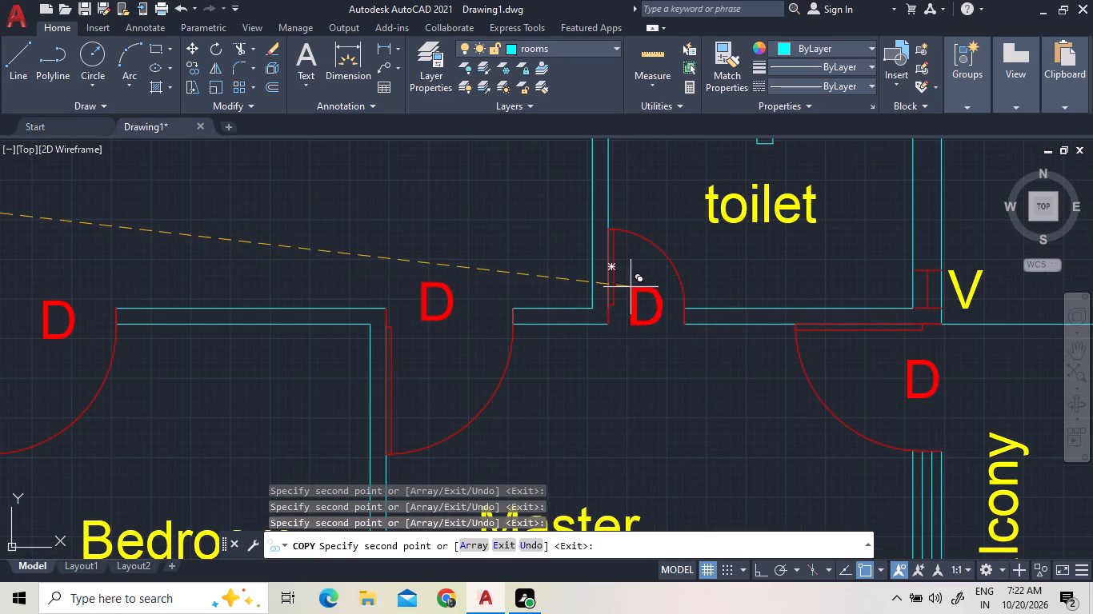
click(631, 287)
scroll(499, 306, down, 3)
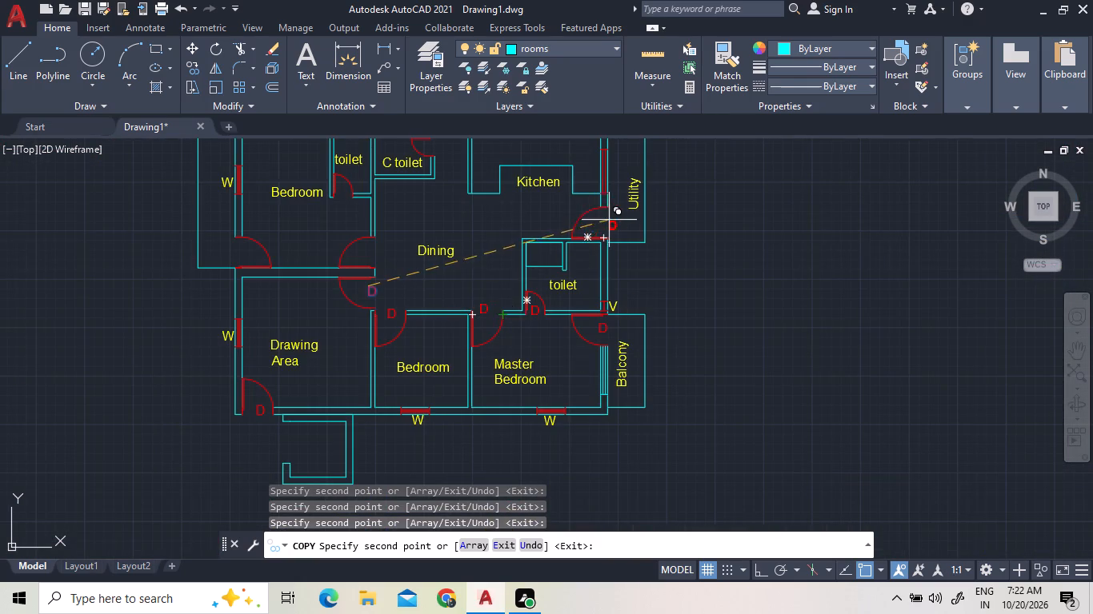
scroll(611, 218, up, 3)
click(581, 208)
Place the remaining D copies at the C toilet door, the northwest toilet door and both doors of the northwest Bedroom, ending the copy.
scroll(587, 293, down, 4)
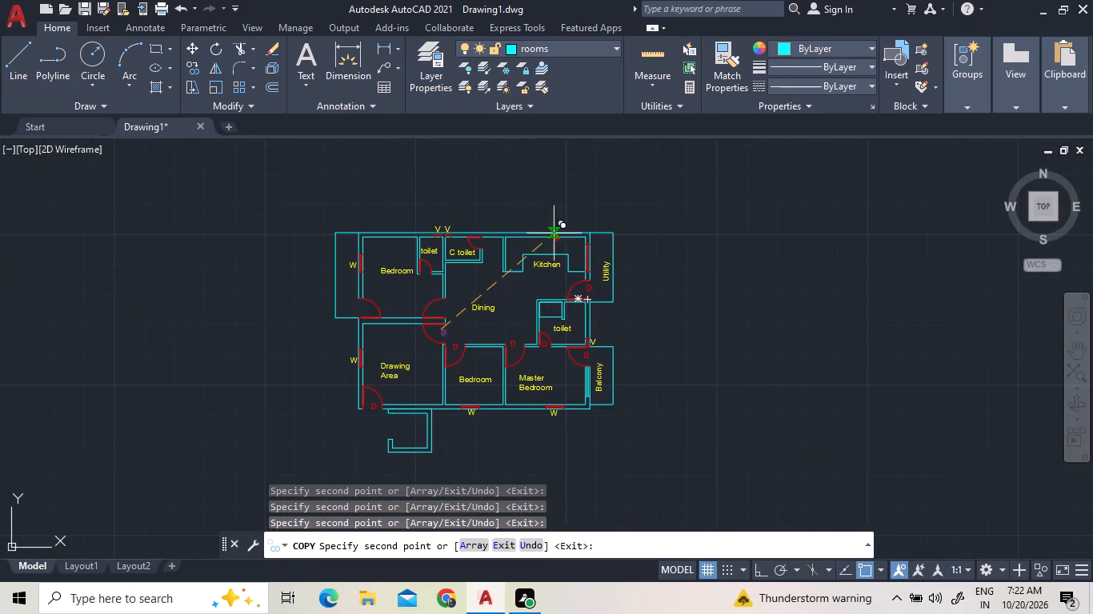
scroll(448, 261, up, 2)
scroll(509, 221, up, 2)
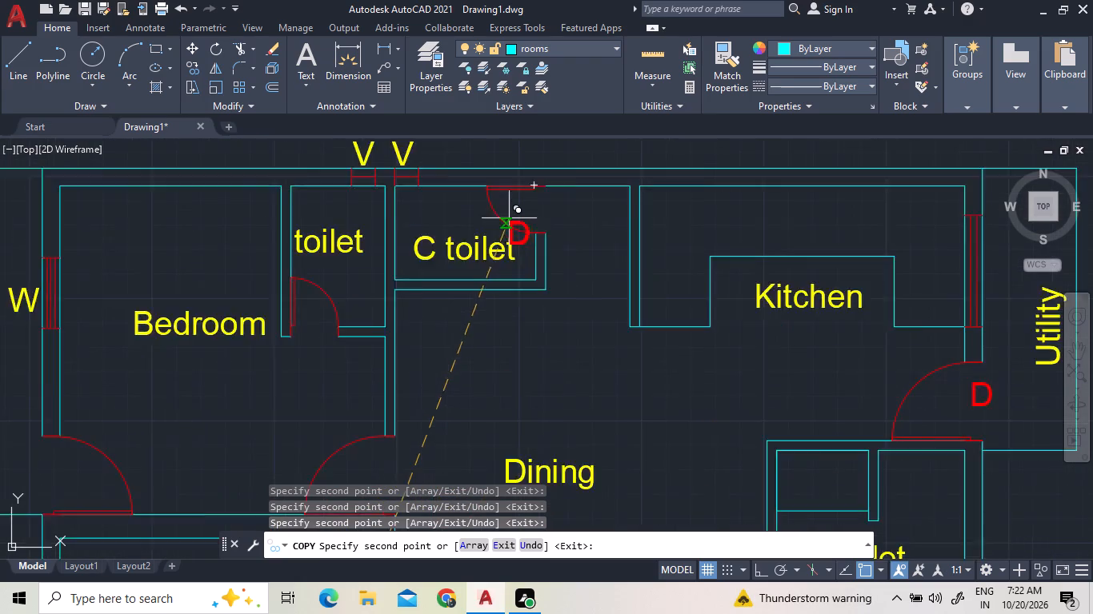
click(534, 182)
click(184, 376)
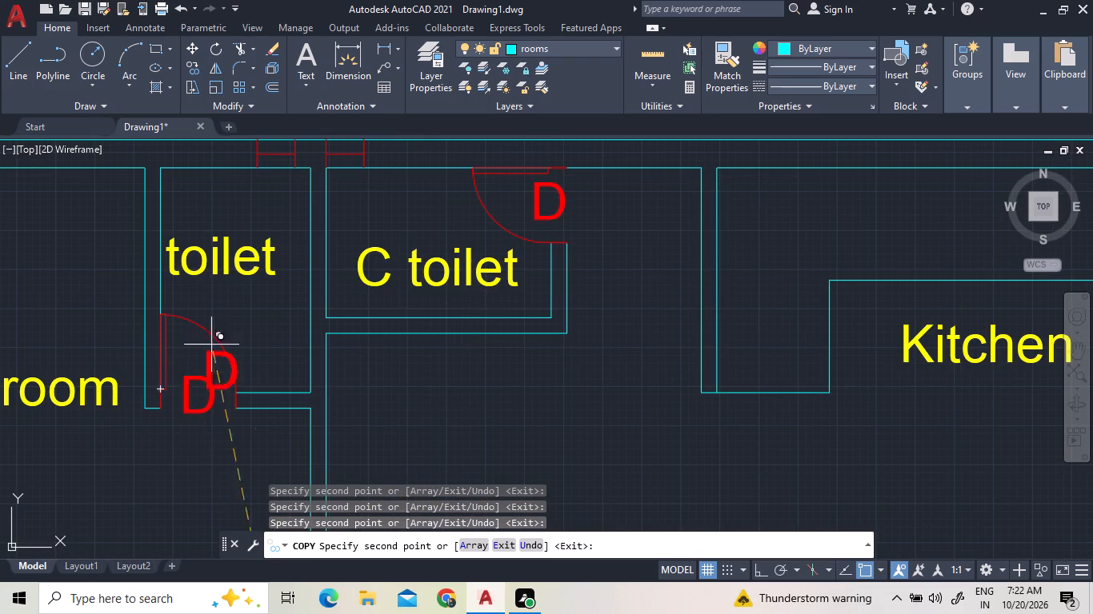
scroll(252, 241, down, 4)
scroll(189, 311, up, 4)
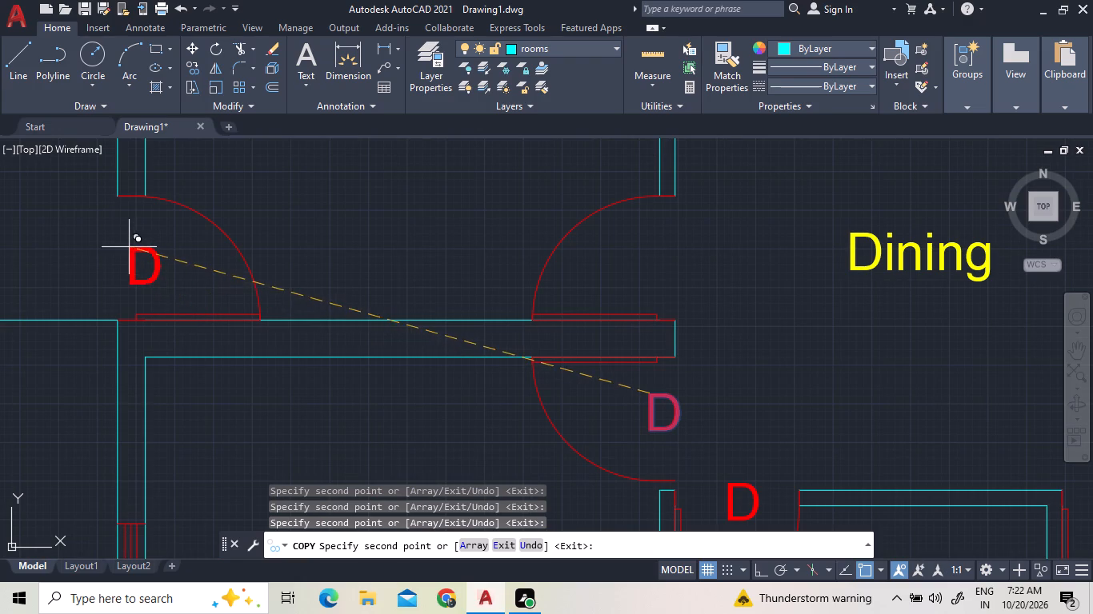
click(129, 247)
click(639, 245)
scroll(588, 285, down, 3)
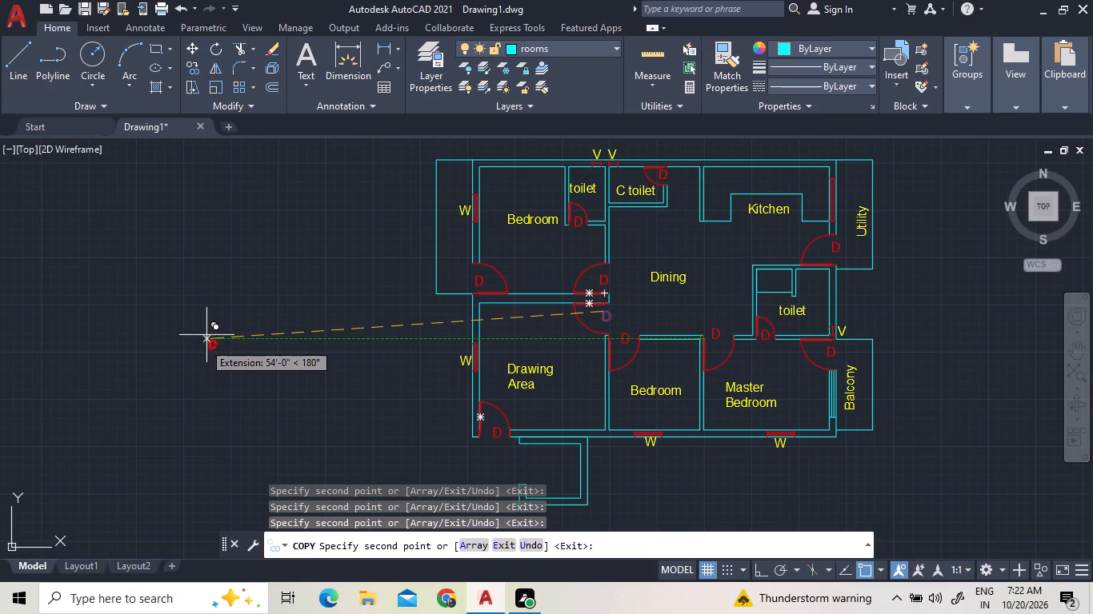
right_click(206, 342)
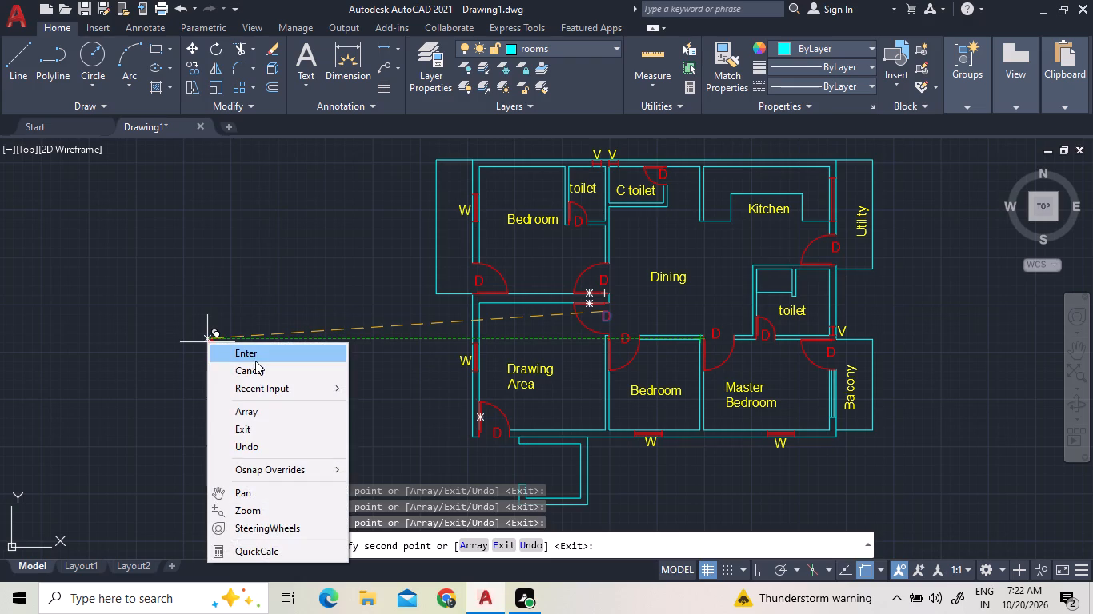
click(256, 361)
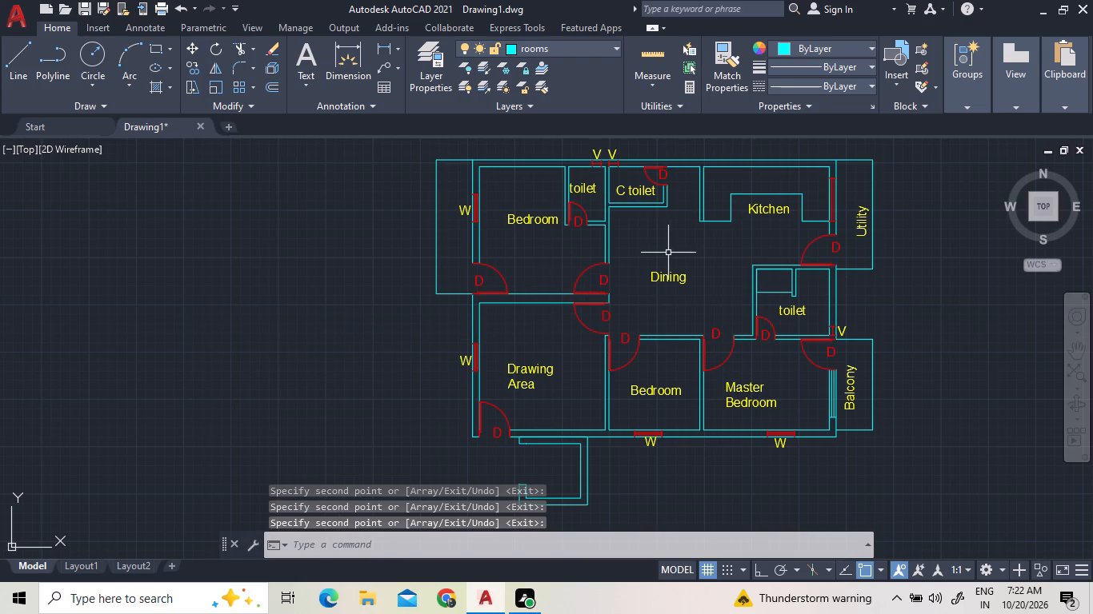
Move the D labels at all the doors from the doors layer to the text layer and clear the selection.
click(607, 281)
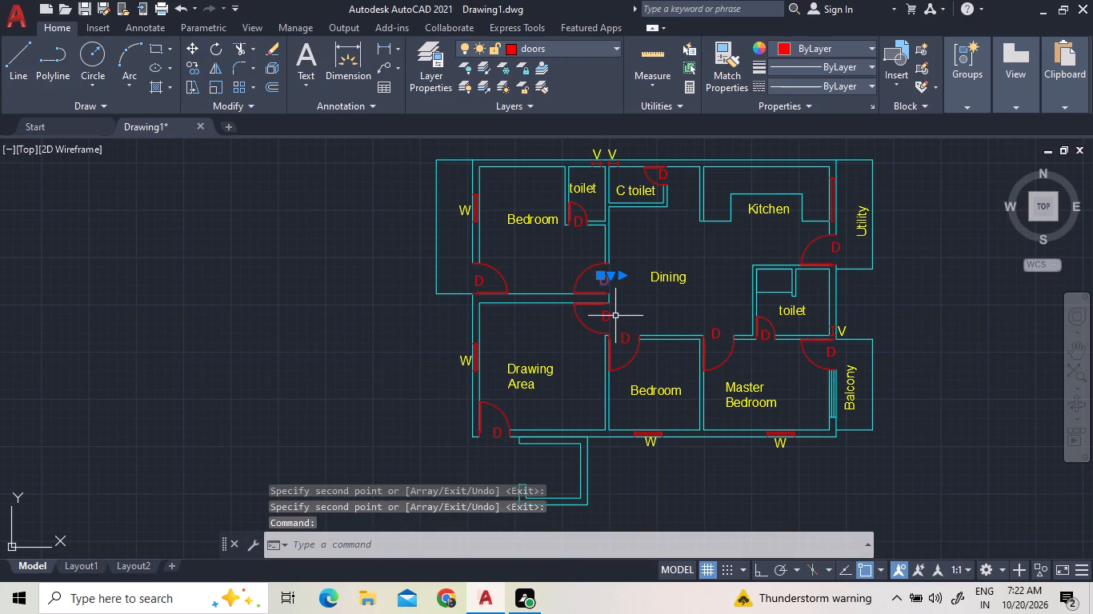
click(615, 315)
click(600, 315)
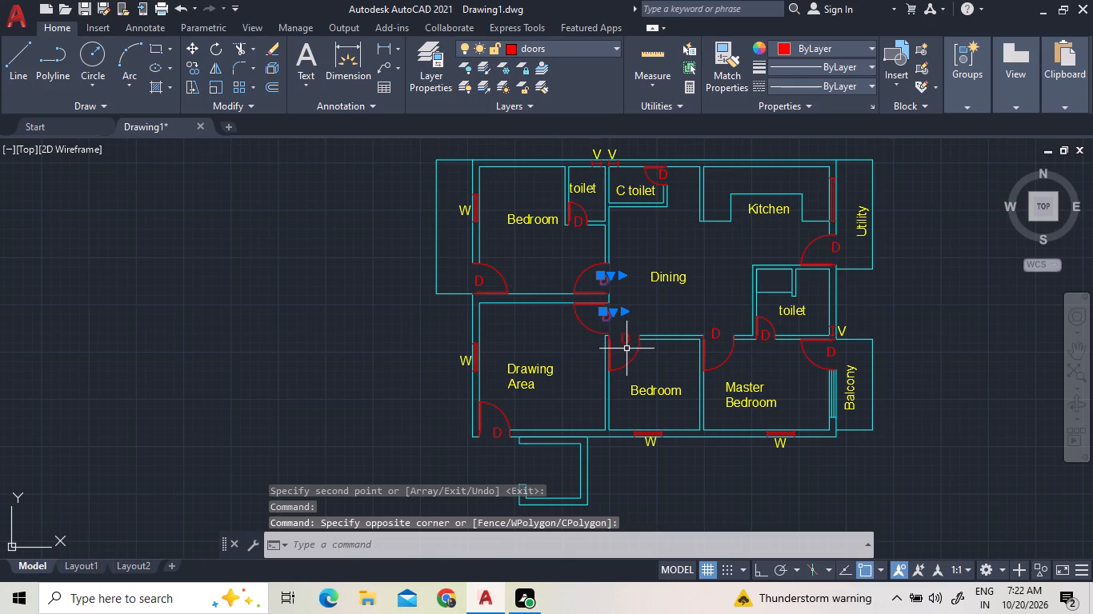
drag(628, 349, 626, 341)
click(618, 329)
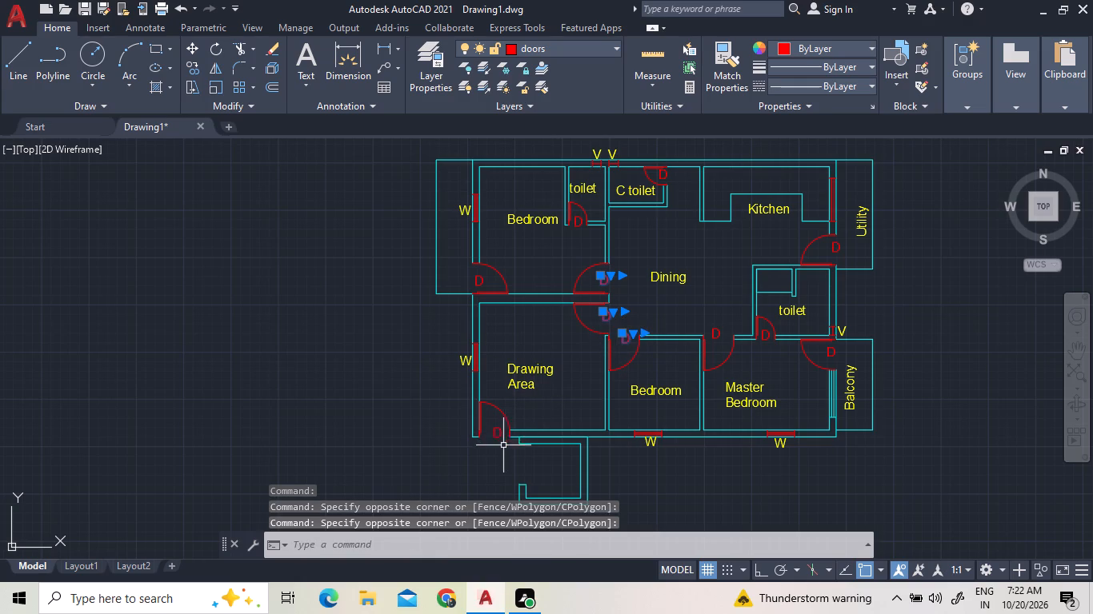
click(502, 443)
click(490, 420)
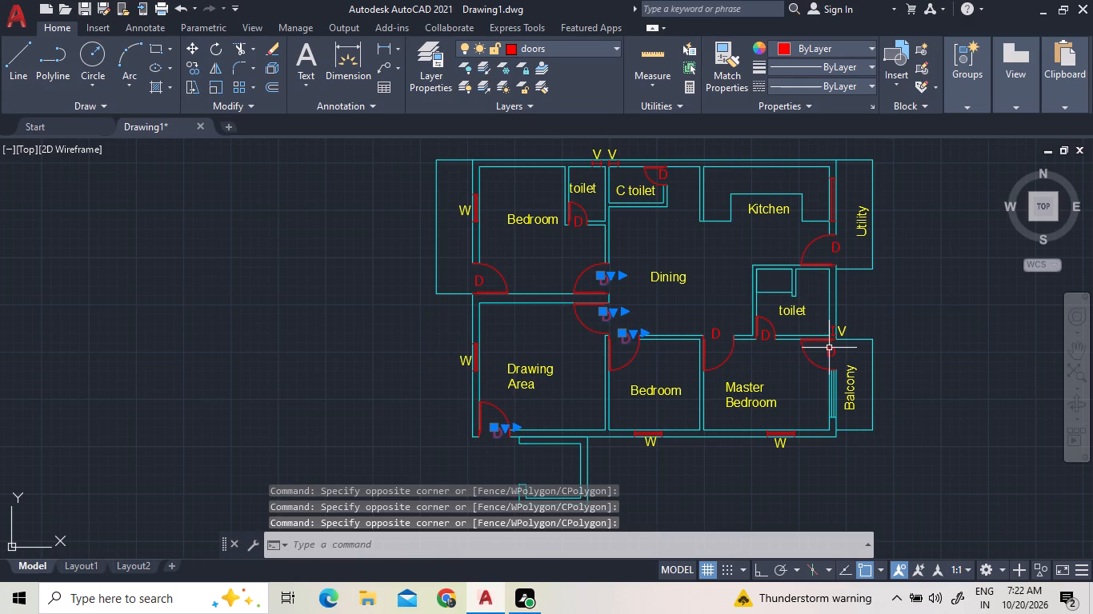
click(832, 350)
click(767, 334)
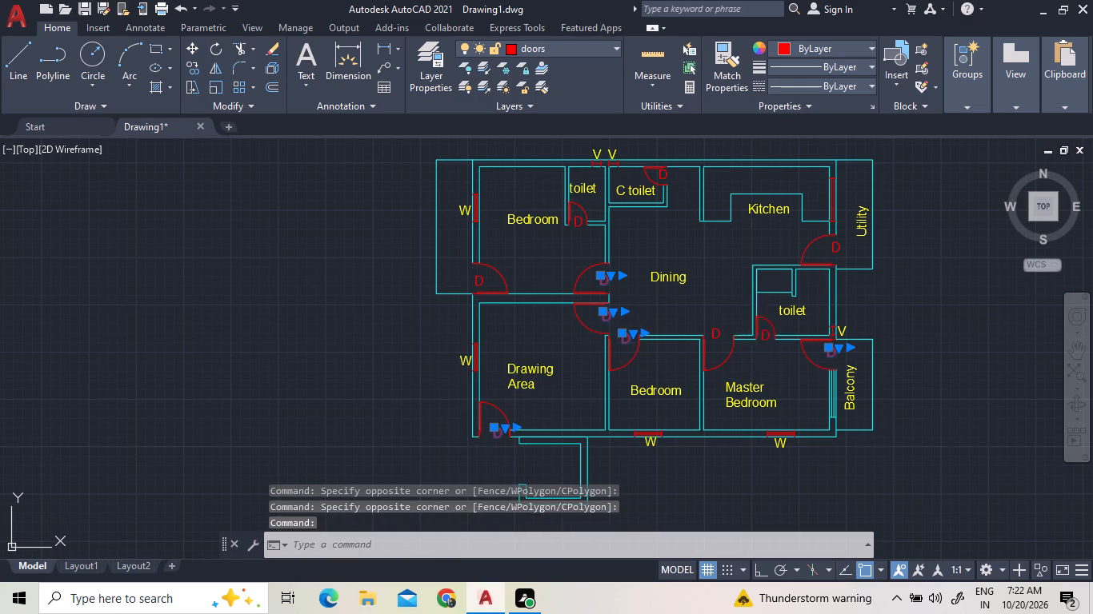
click(720, 331)
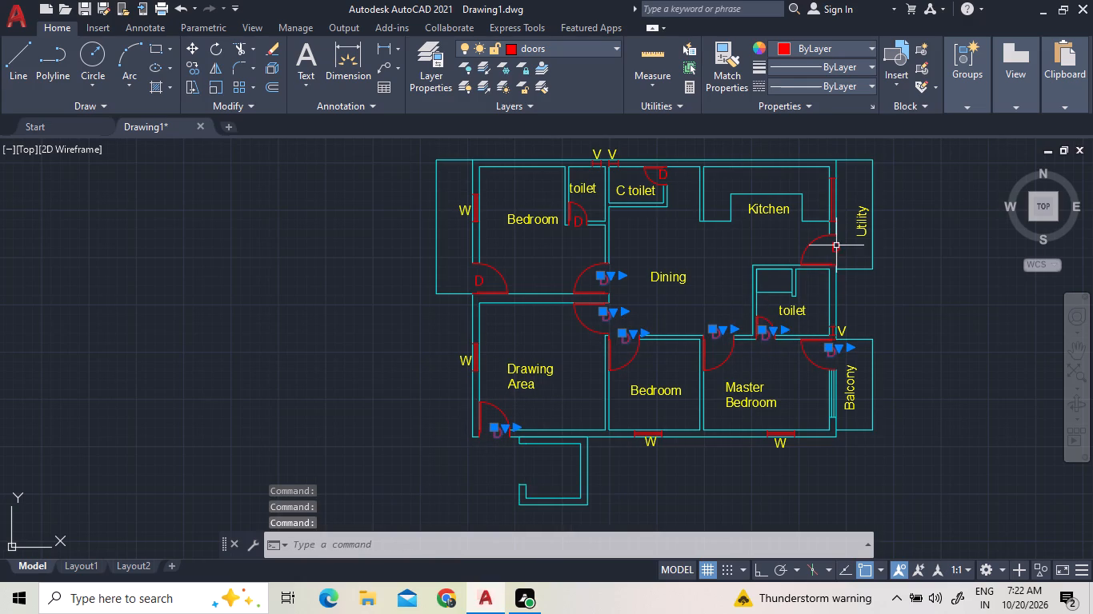
click(836, 249)
click(663, 177)
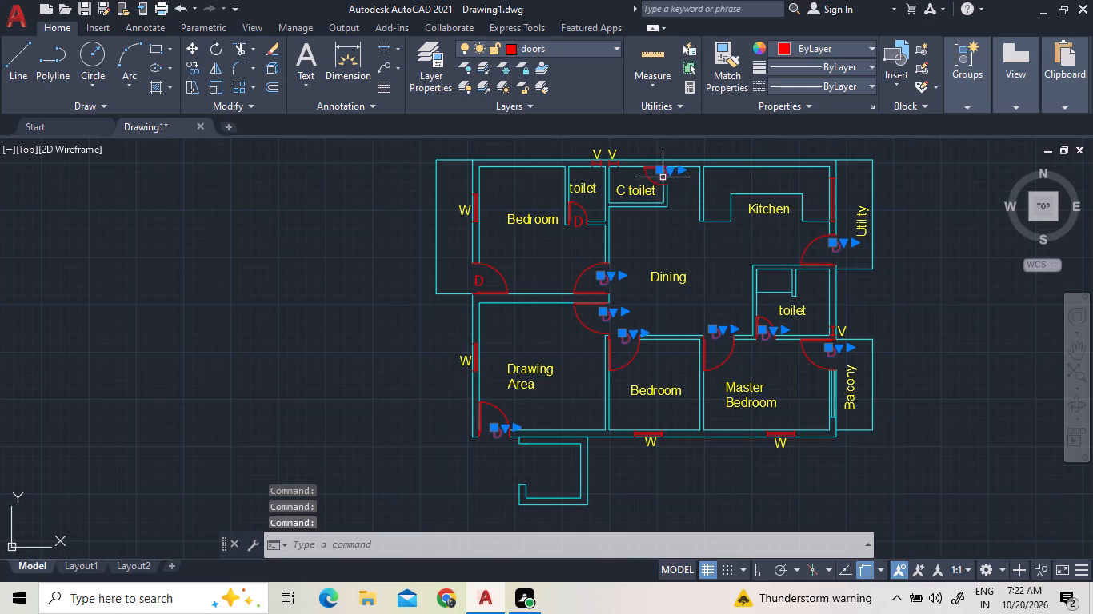
click(583, 225)
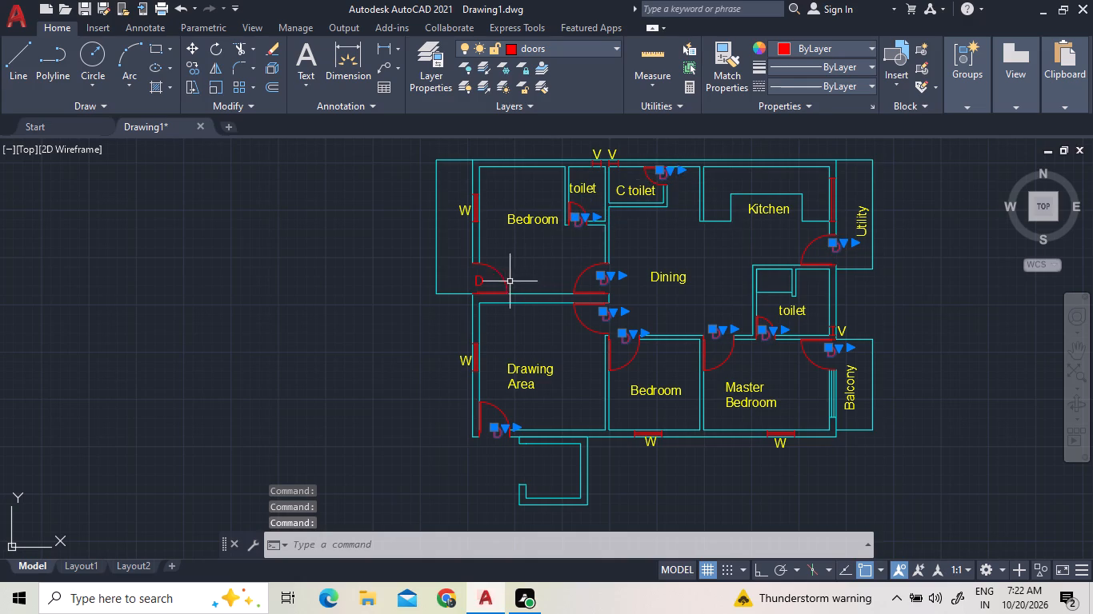
click(483, 281)
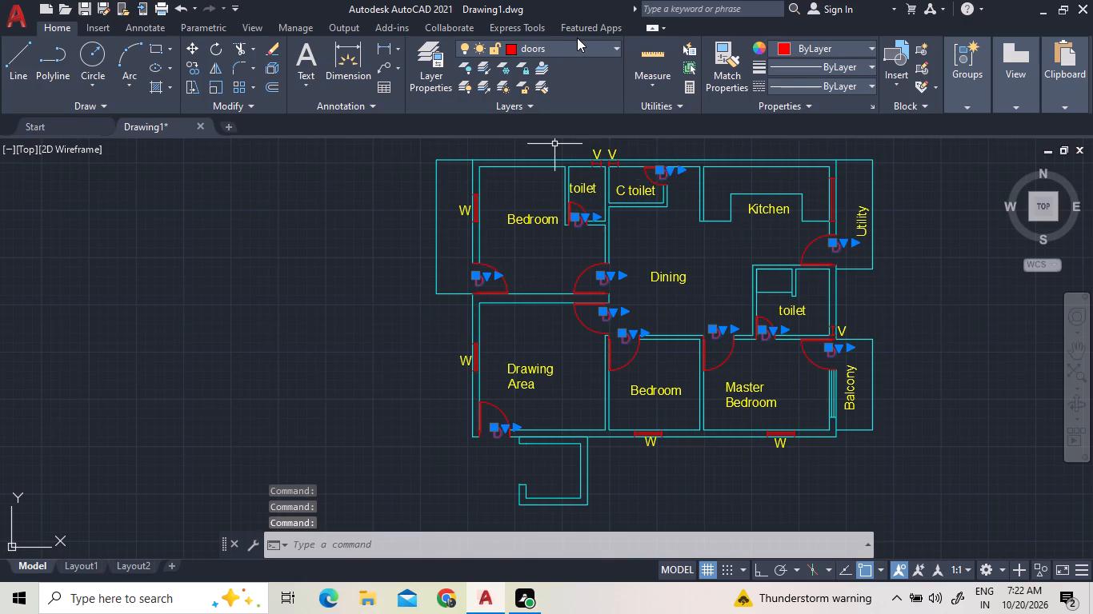
click(580, 51)
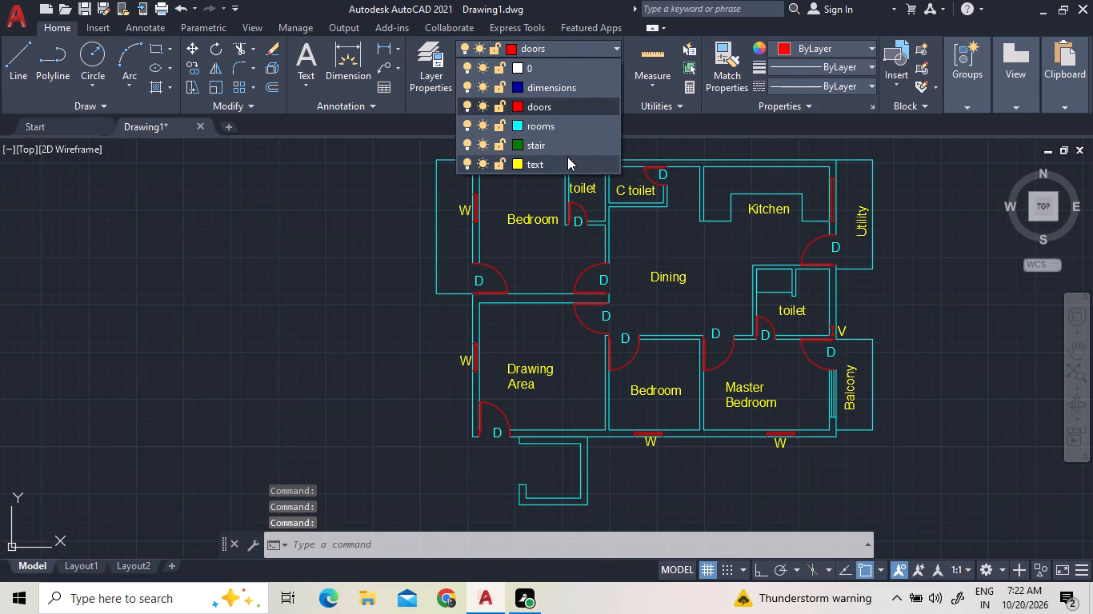
click(564, 162)
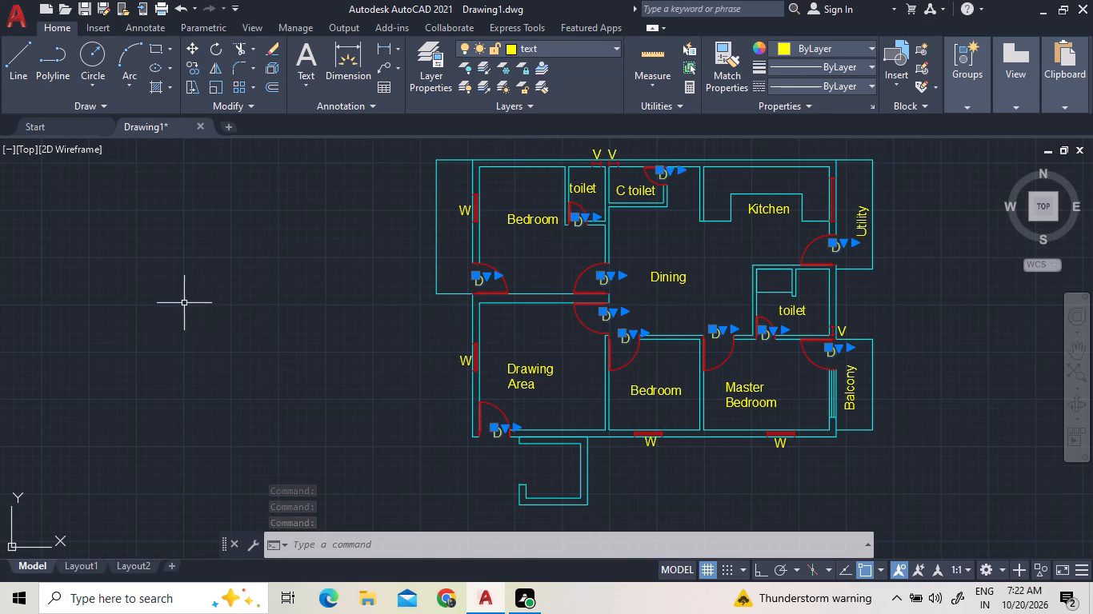
right_click(186, 301)
key(Escape)
key(Escape)
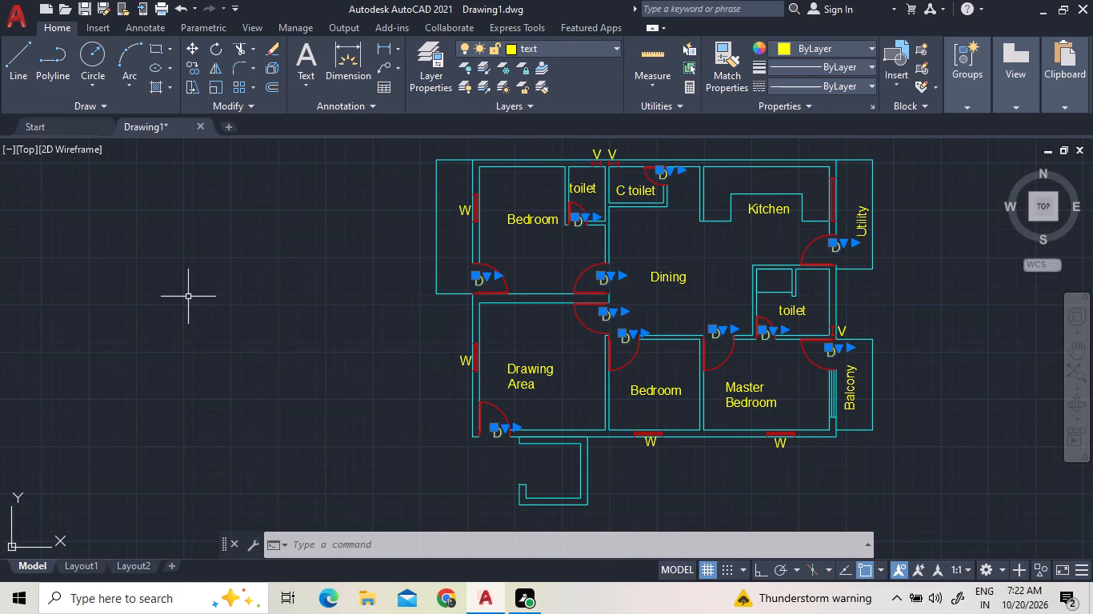
key(Escape)
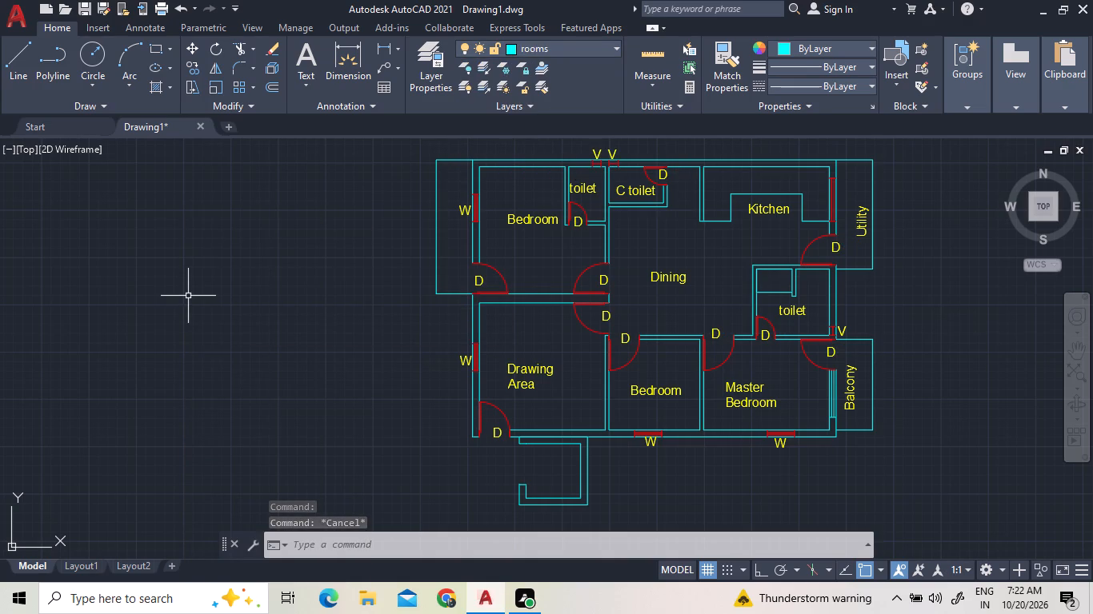
Add linear dimensions for the northwest Bedroom's inside width, below its name, and its north–south depth between the inner wall faces.
scroll(768, 210, down, 2)
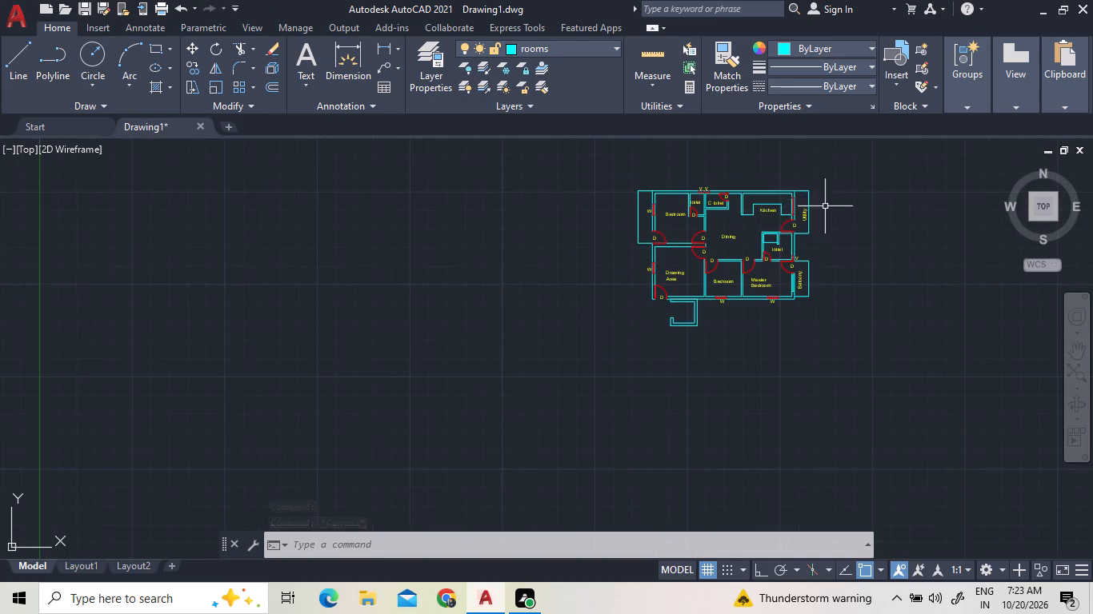
scroll(839, 223, up, 3)
scroll(702, 202, down, 1)
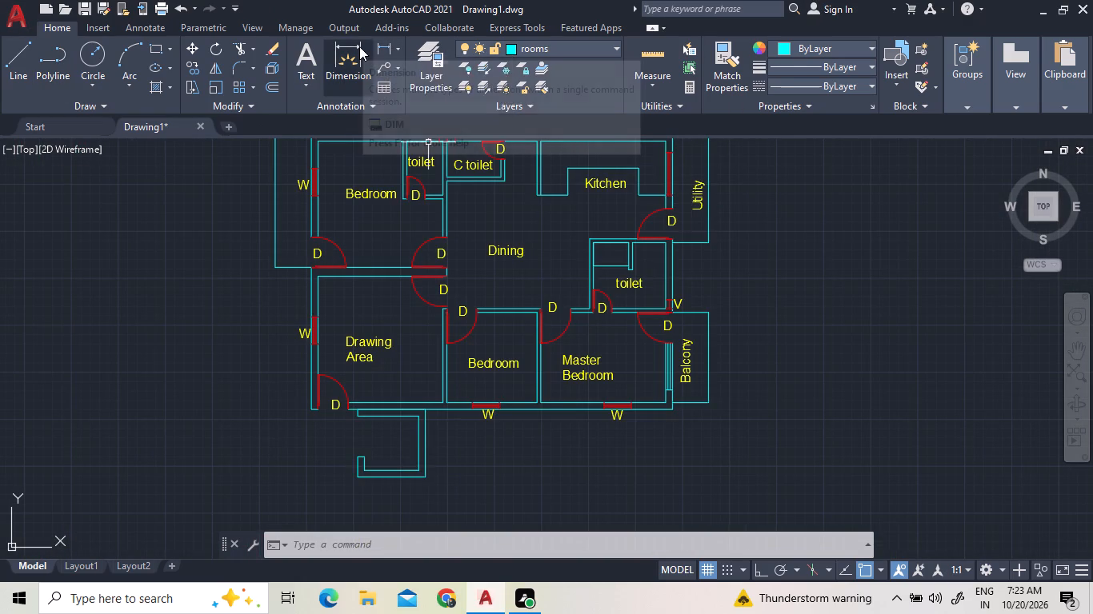
double_click(384, 45)
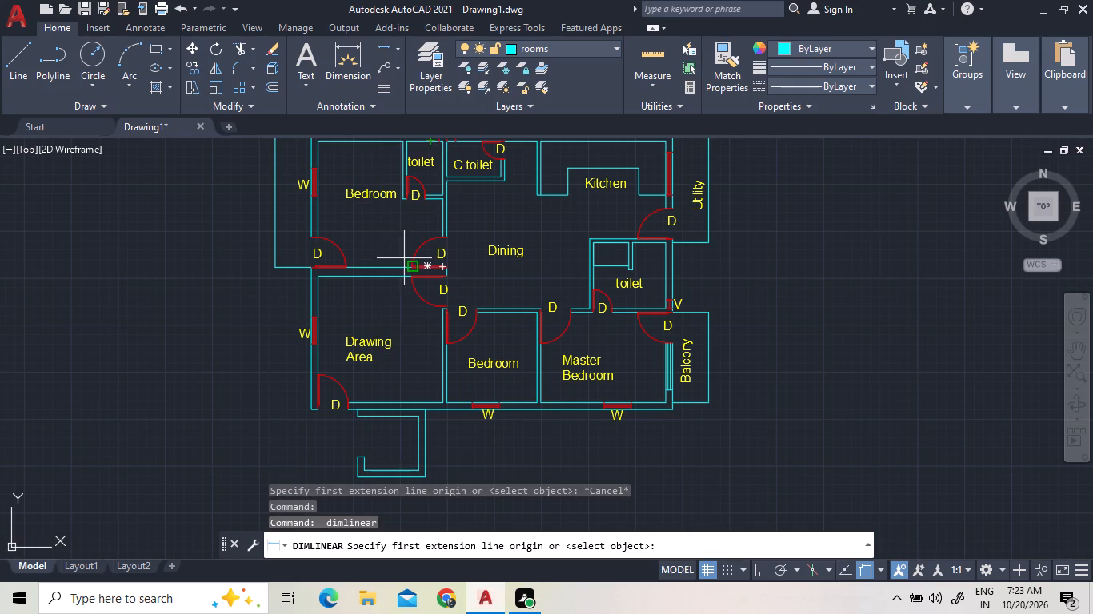
scroll(404, 258, down, 2)
scroll(406, 215, up, 4)
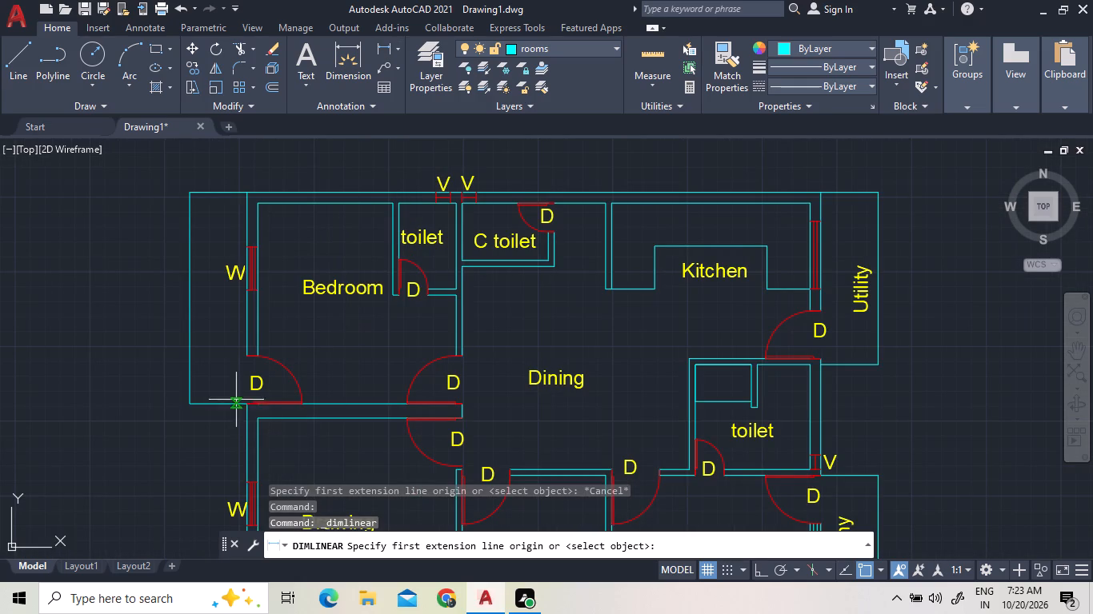
drag(258, 334, 270, 333)
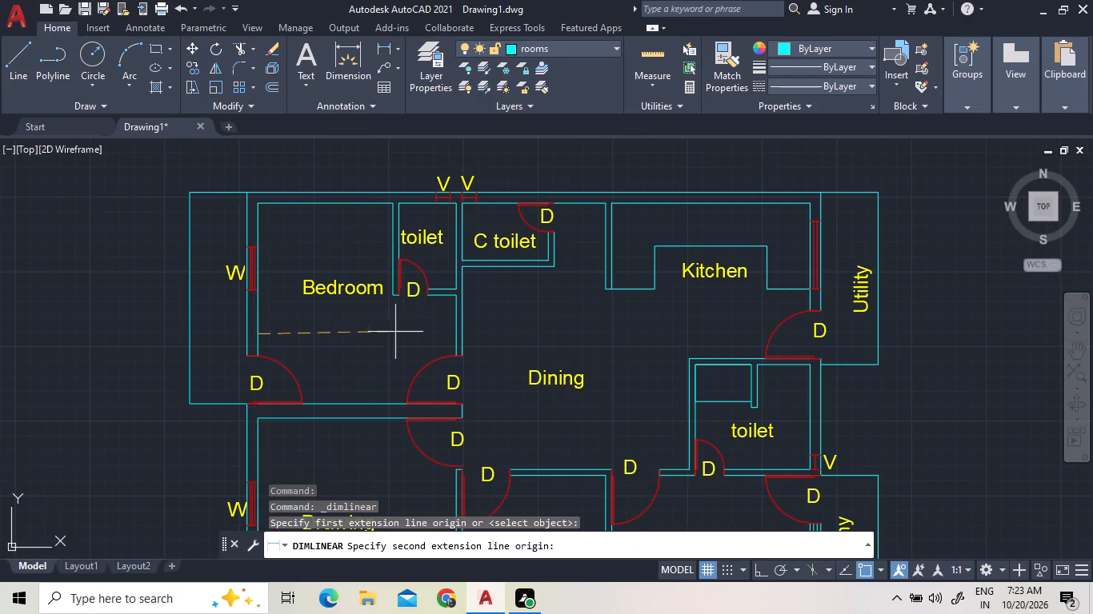
click(455, 332)
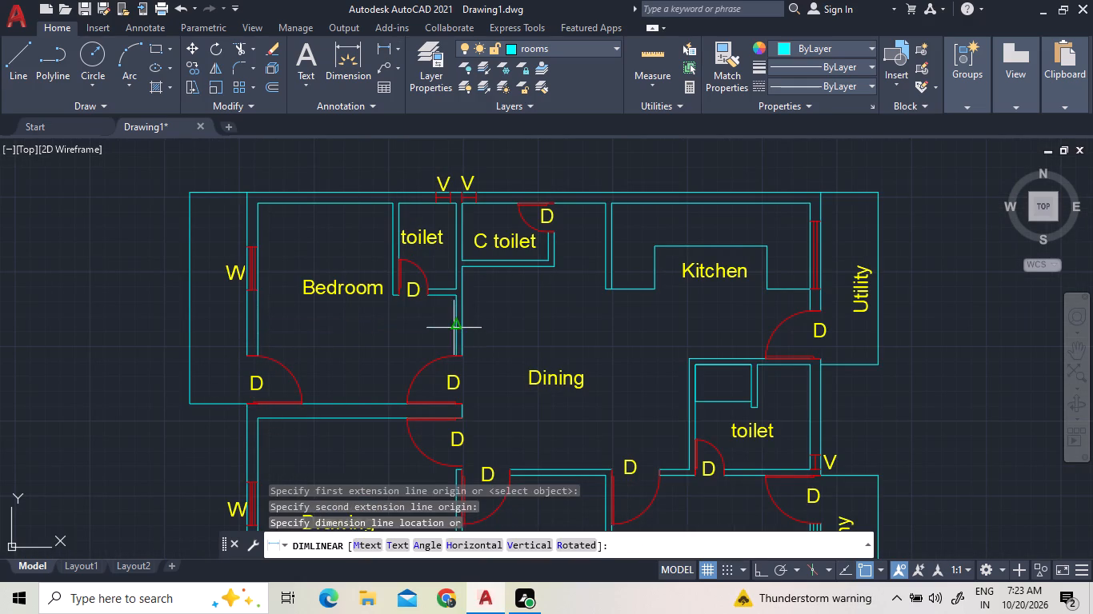
click(454, 326)
click(384, 45)
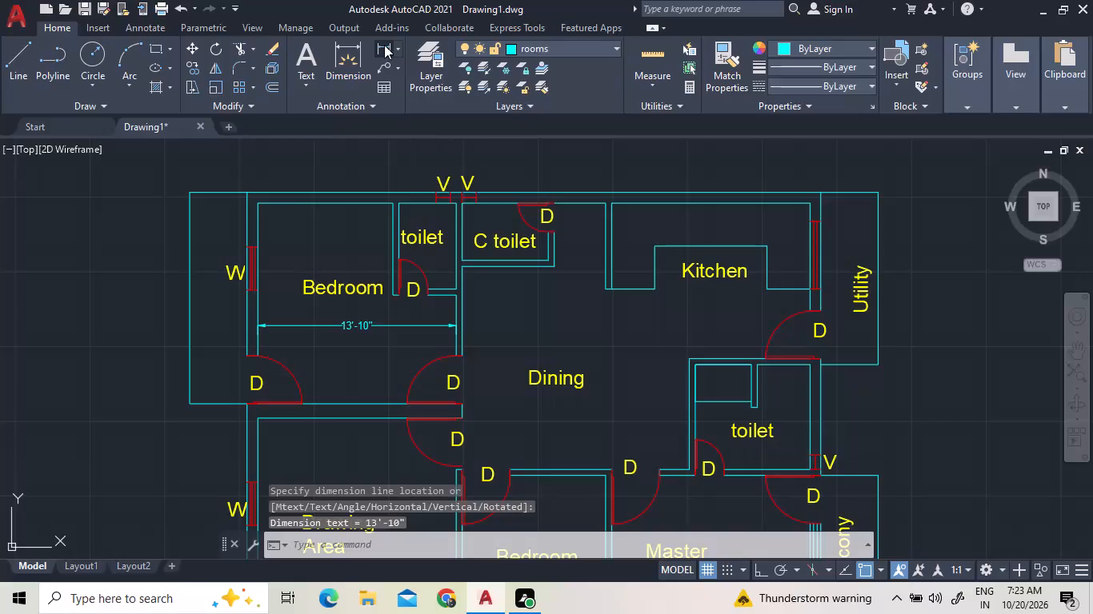
click(314, 203)
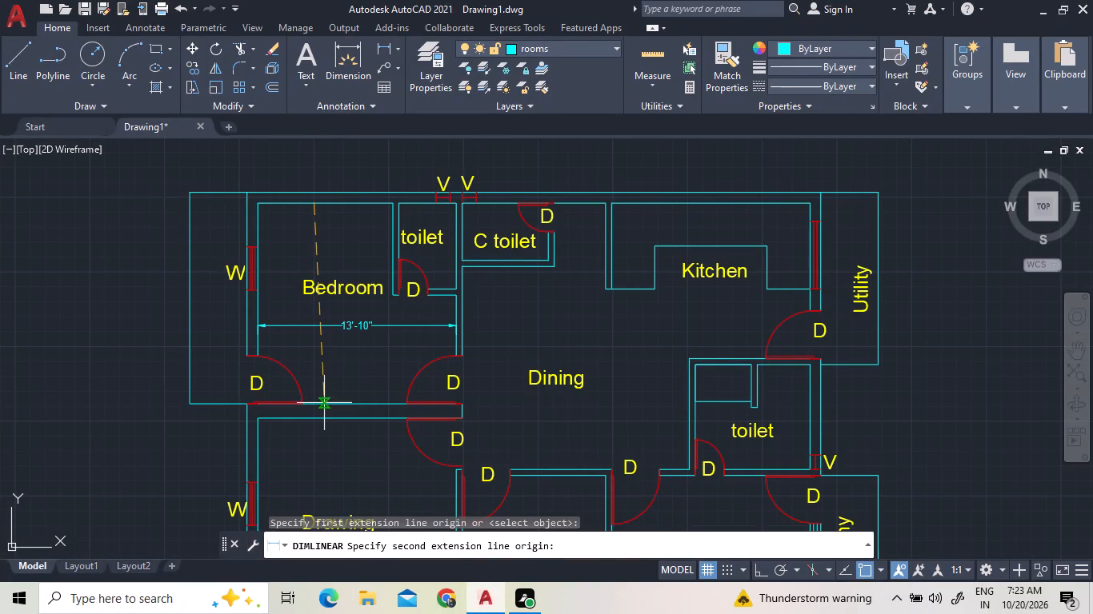
drag(316, 404, 317, 396)
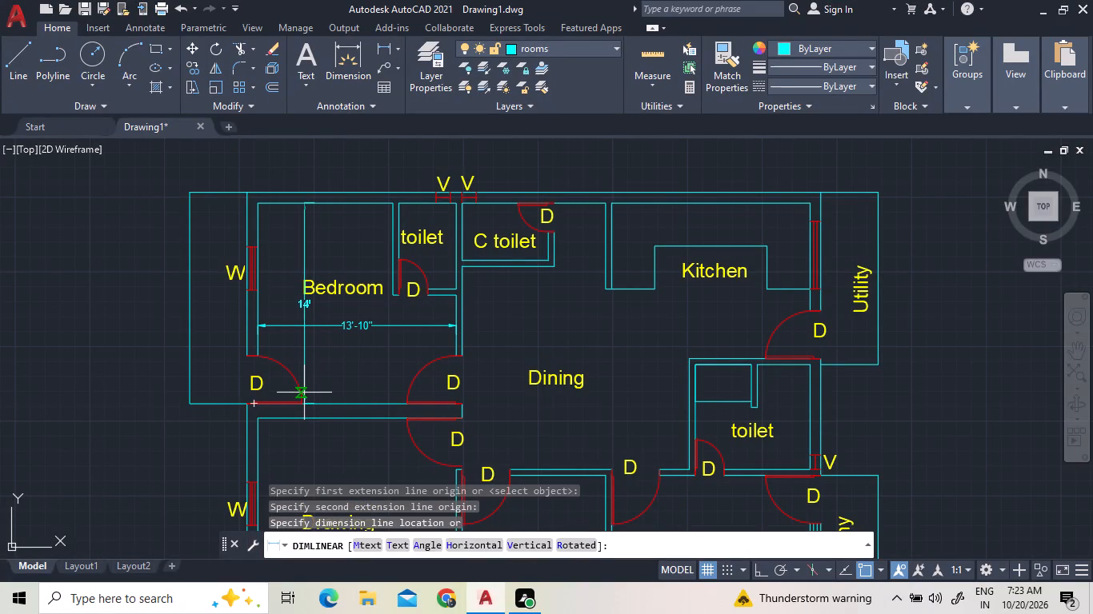
click(315, 398)
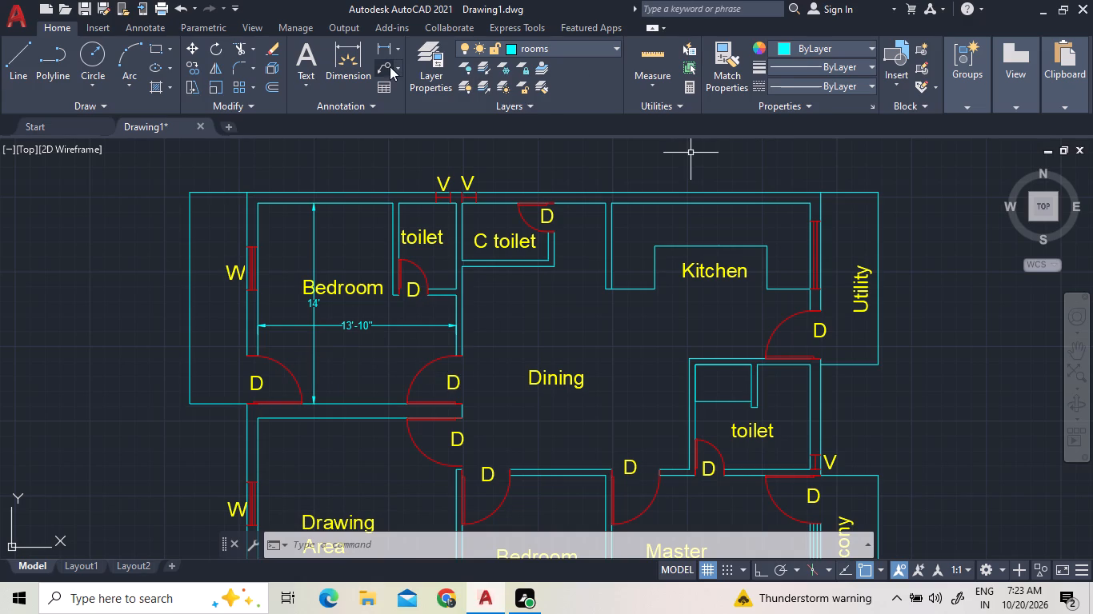
Add linear dimensions for the Dining width across to the toilet wall and its depth from the north wall to the southern Bedroom wall.
click(380, 43)
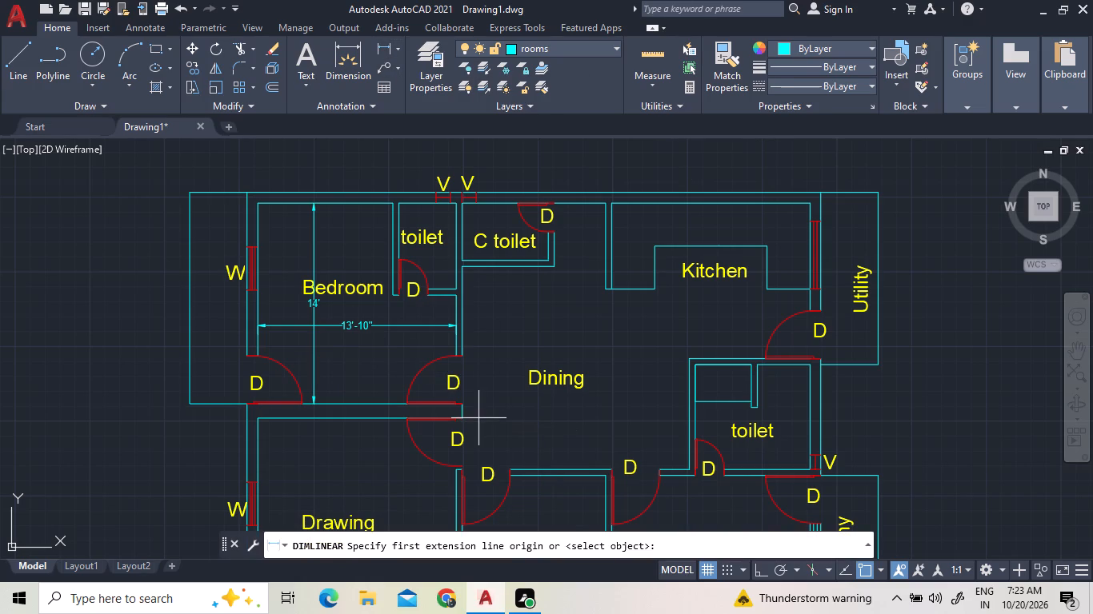
drag(466, 413, 486, 421)
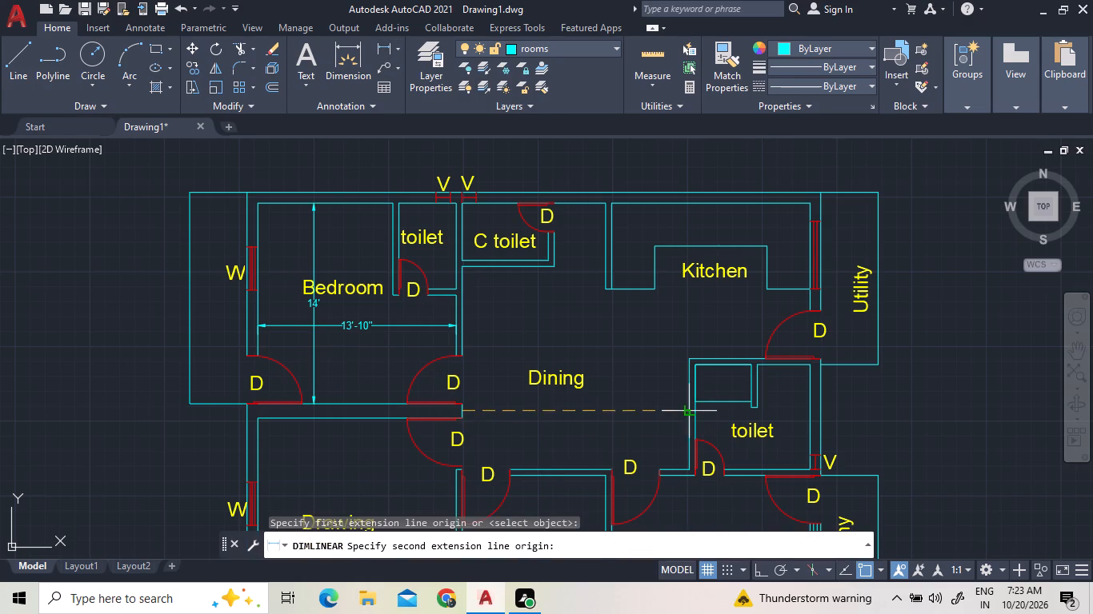
click(694, 407)
click(694, 406)
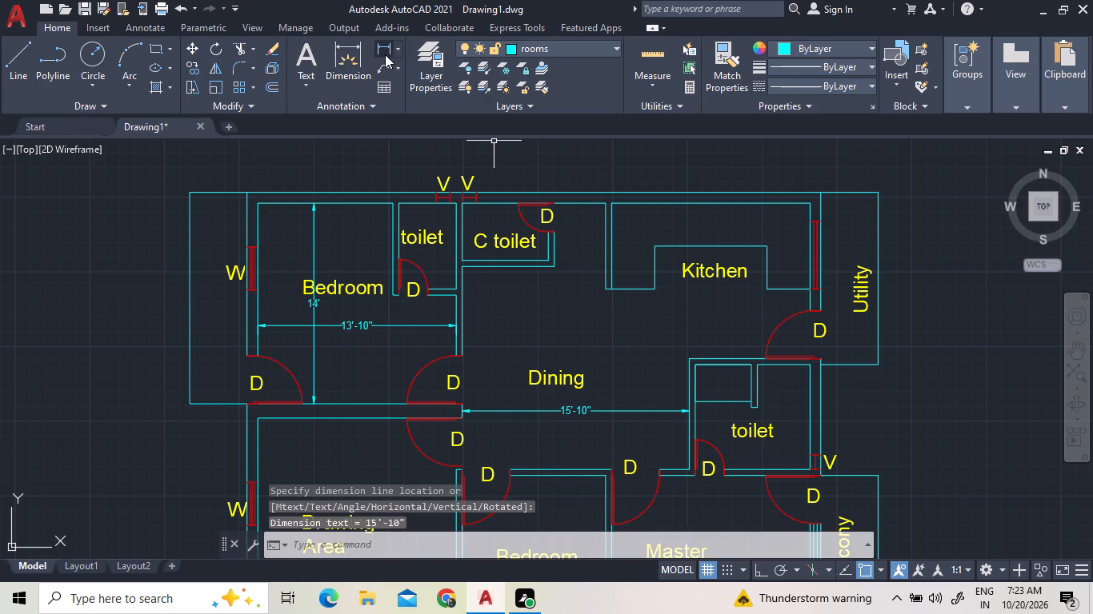
click(385, 51)
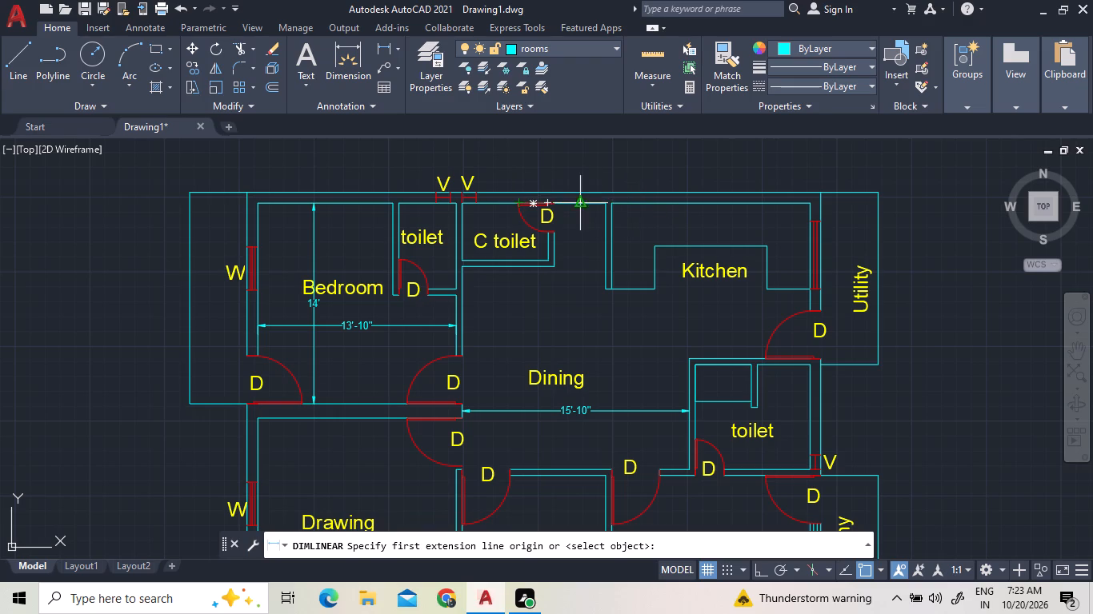
drag(582, 205, 592, 306)
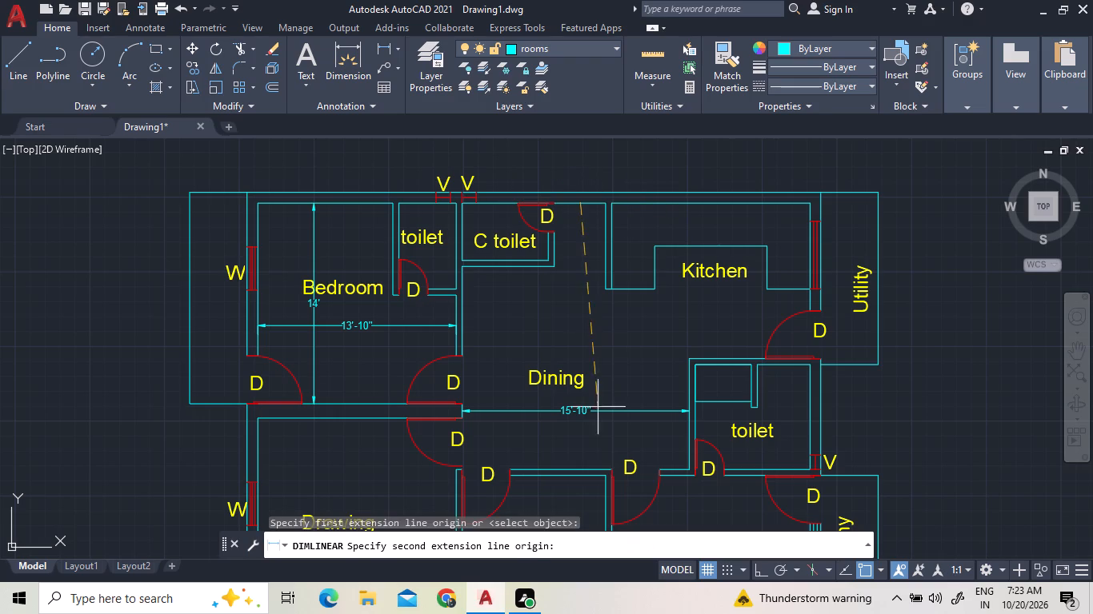
click(583, 468)
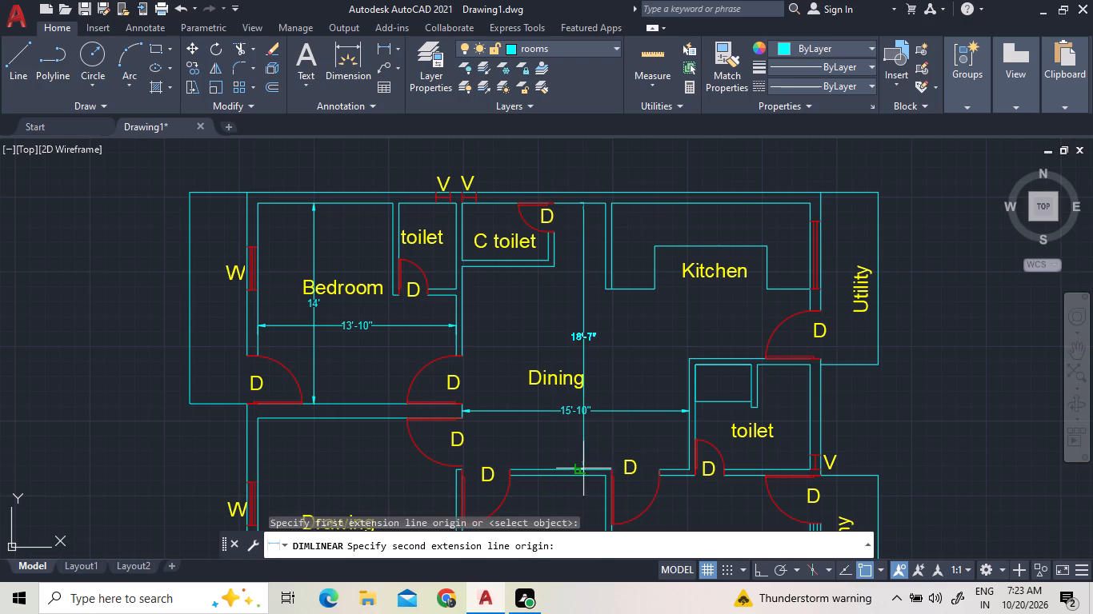
click(594, 470)
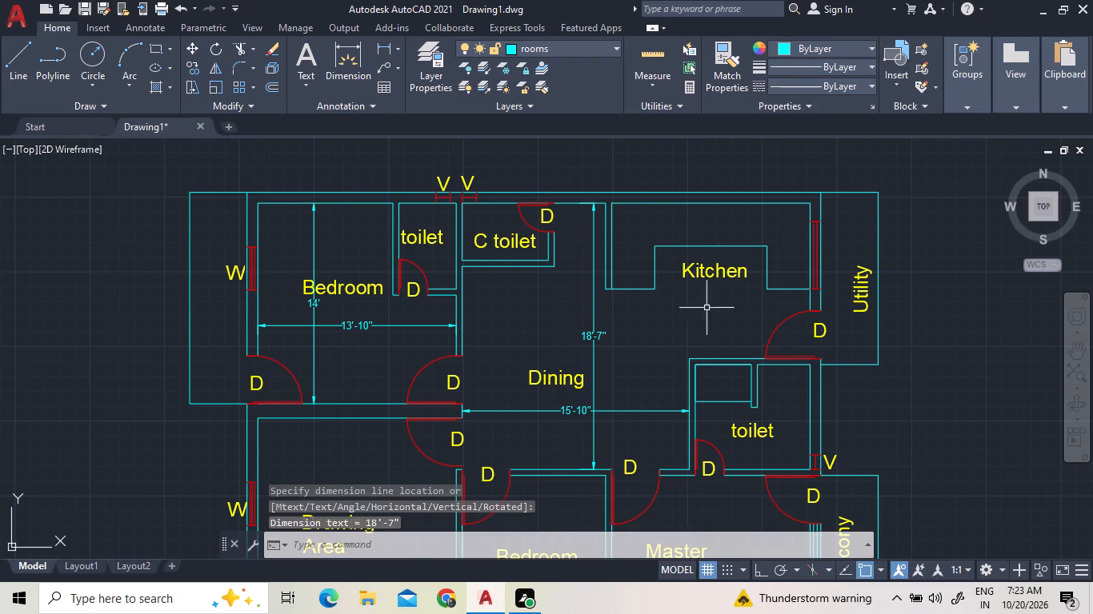
Add linear dimensions for the Kitchen's inside width, just below the north wall, and its depth from the north wall to the toilet wall.
click(381, 50)
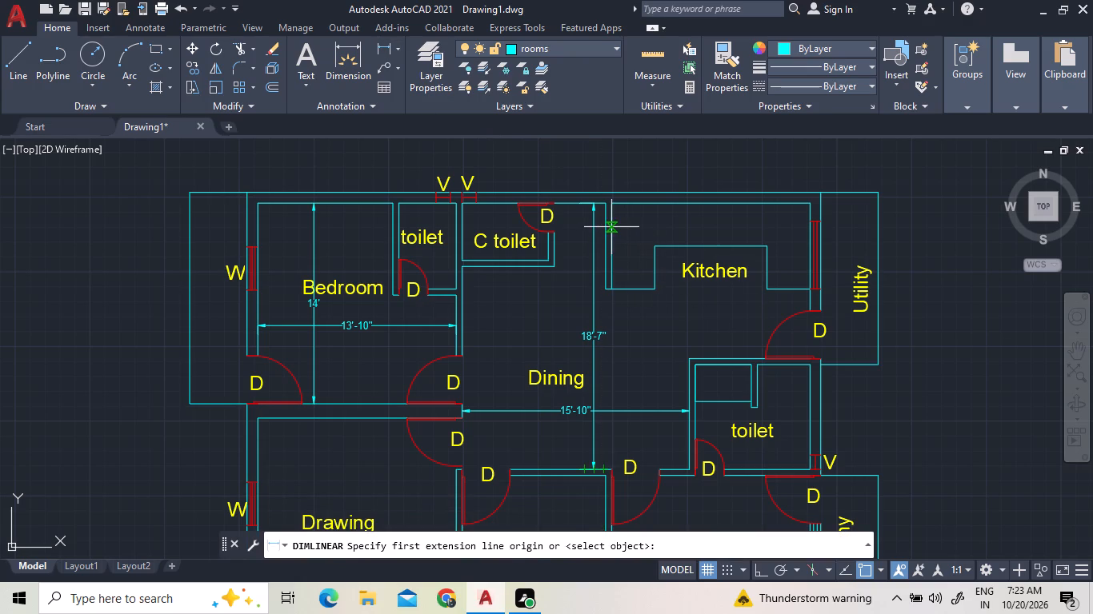
drag(611, 227, 651, 226)
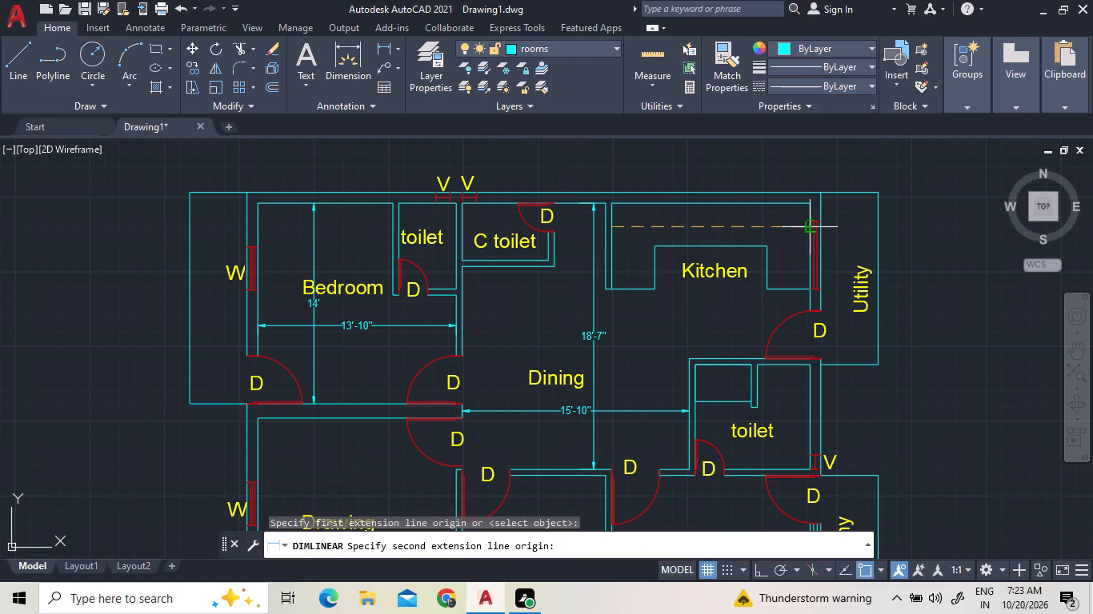
click(810, 228)
click(809, 228)
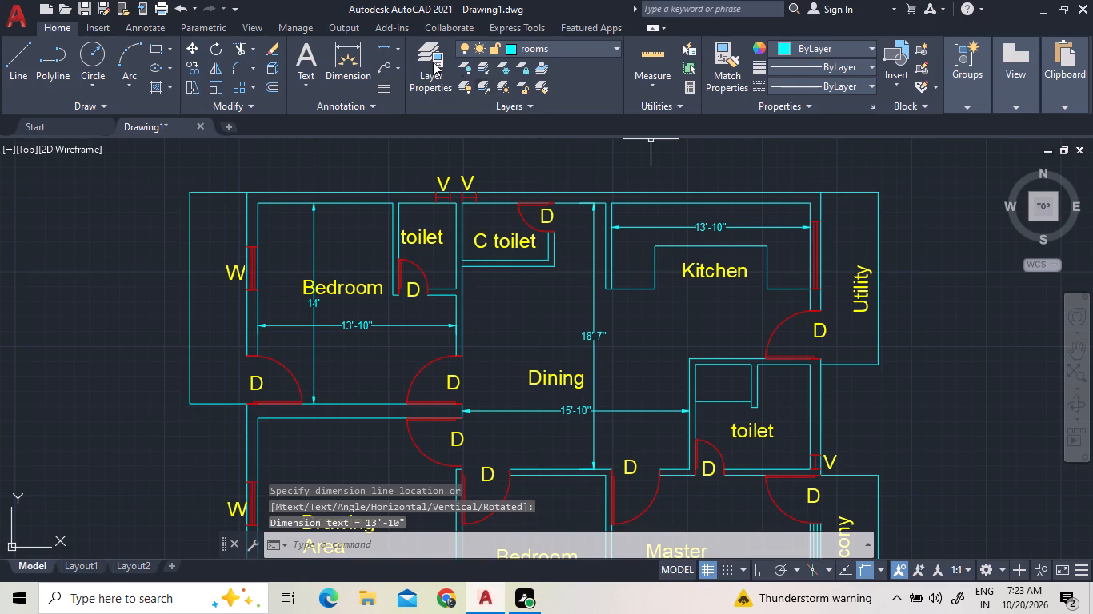
click(383, 46)
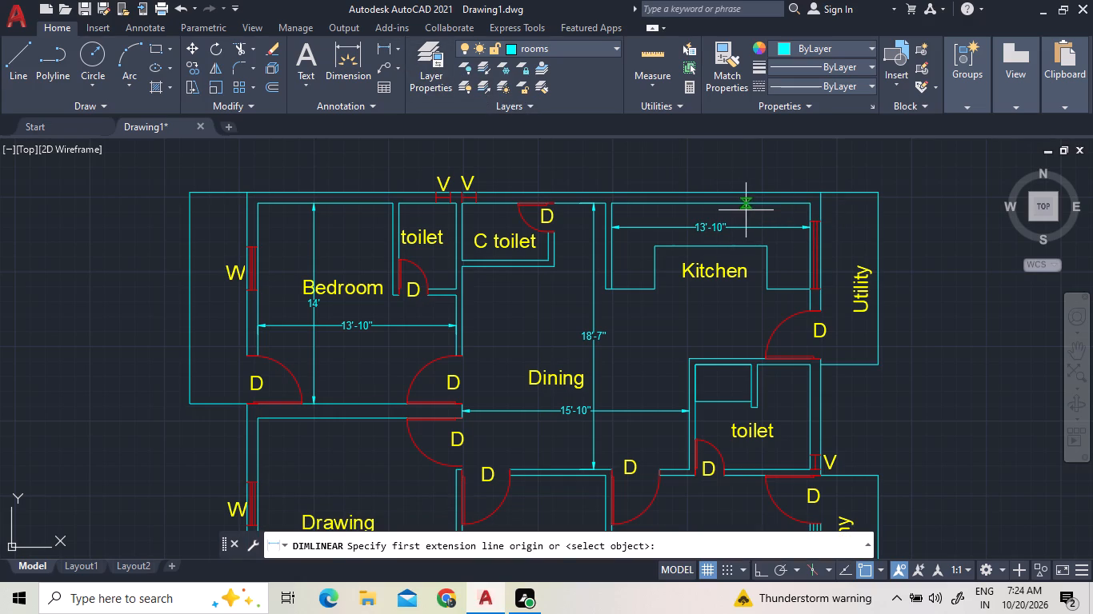
drag(745, 204, 745, 227)
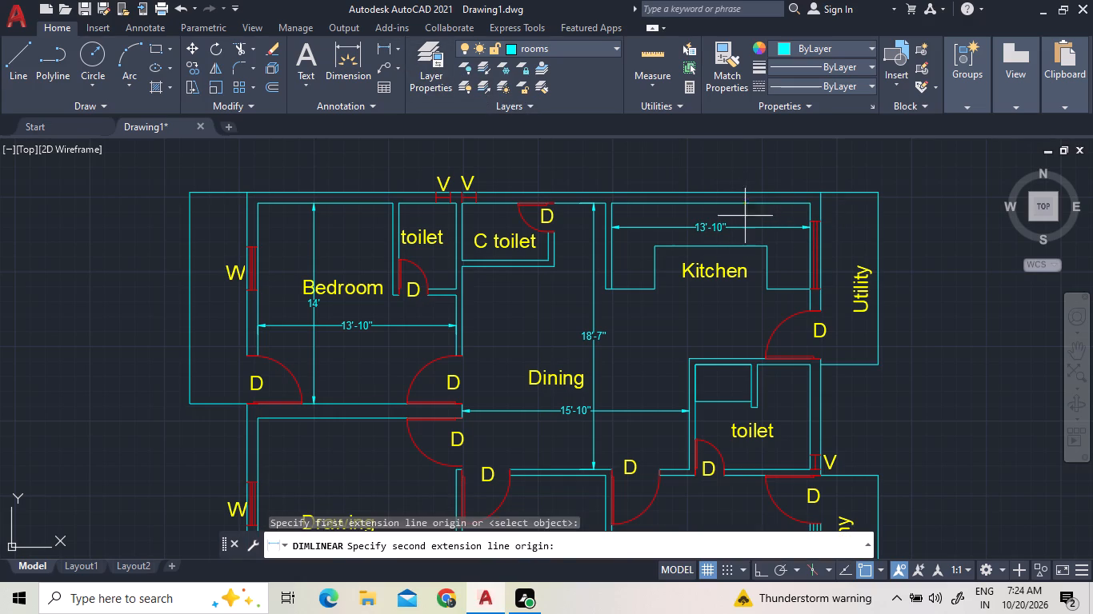
drag(745, 227, 745, 245)
click(751, 359)
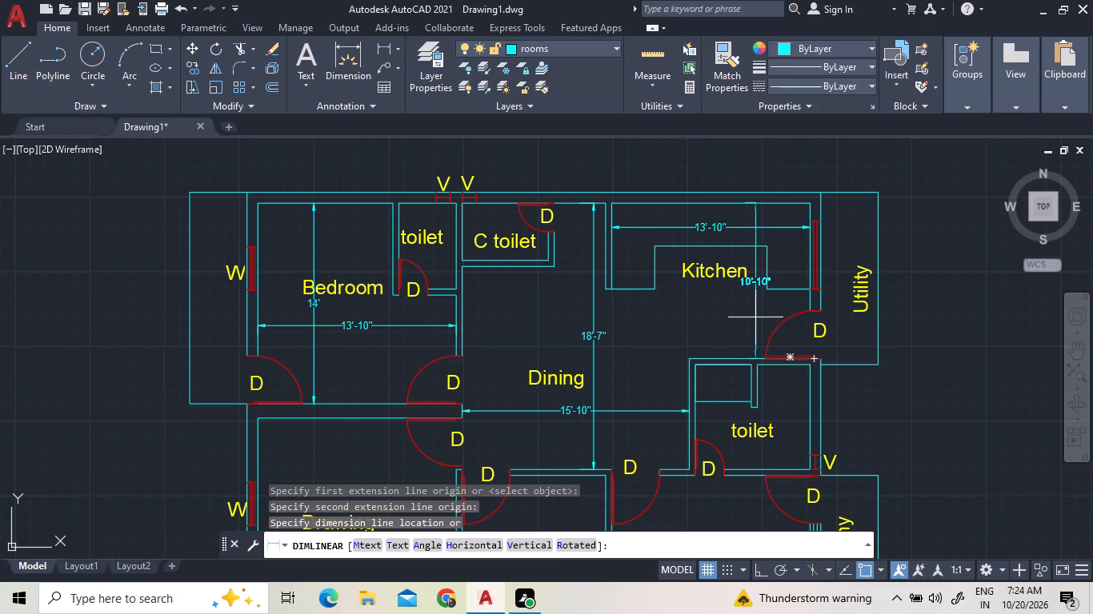
click(673, 325)
Add linear dimensions for the inside width, above the name, and the north–south depth of the toilet south of the Kitchen.
scroll(659, 269, down, 2)
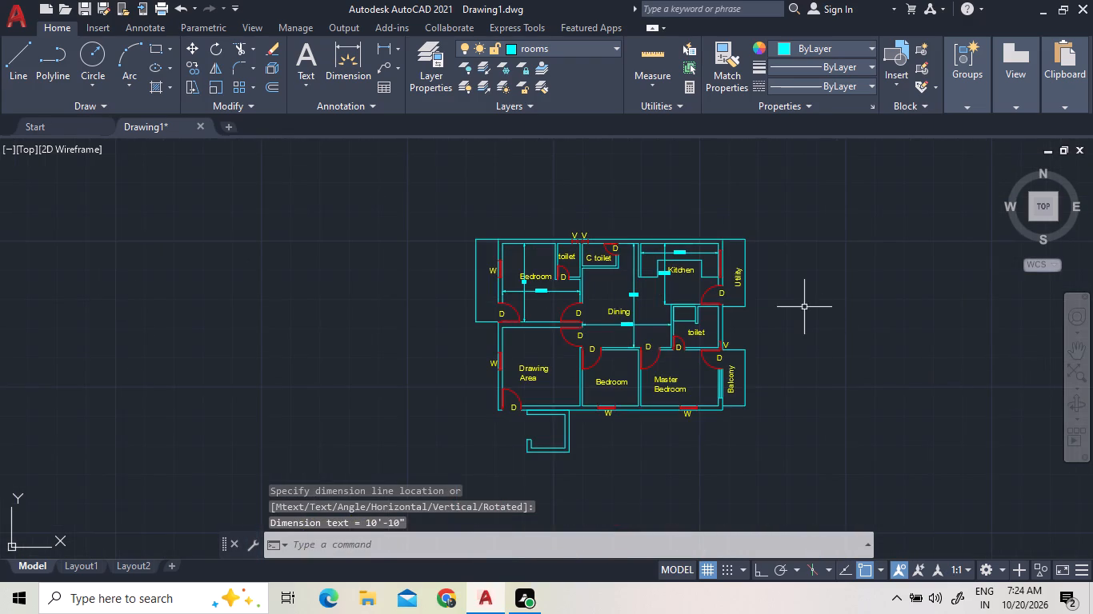
scroll(803, 304, up, 3)
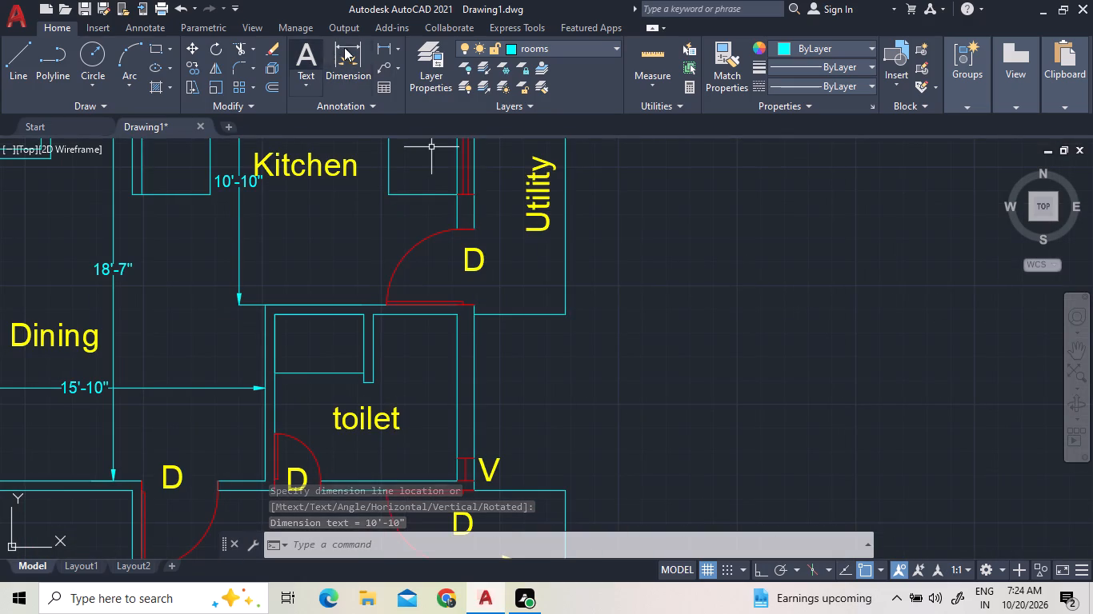
click(384, 47)
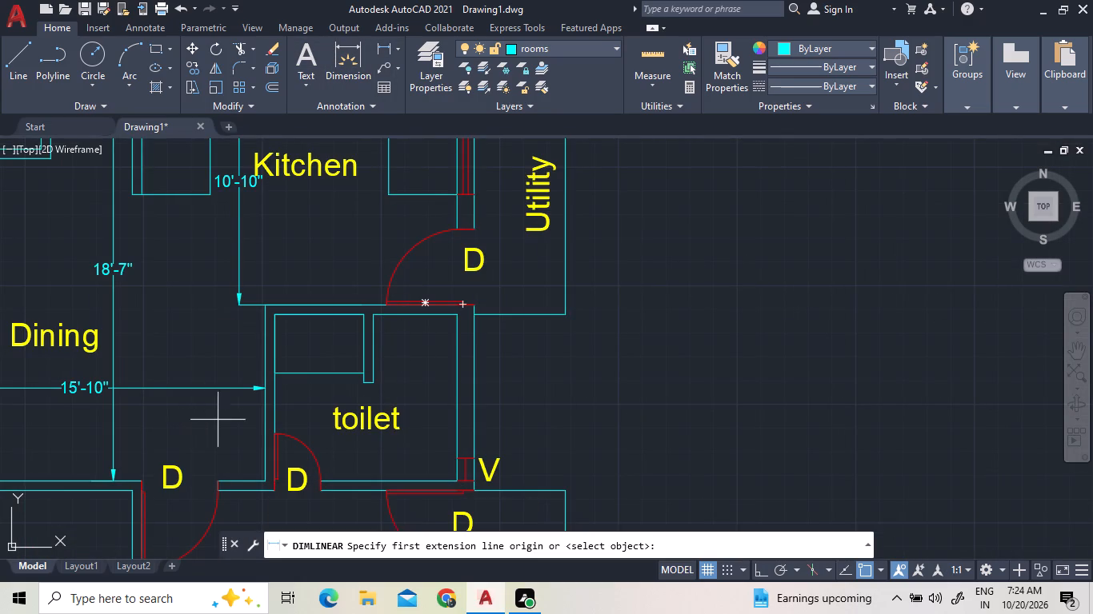
drag(278, 402, 298, 405)
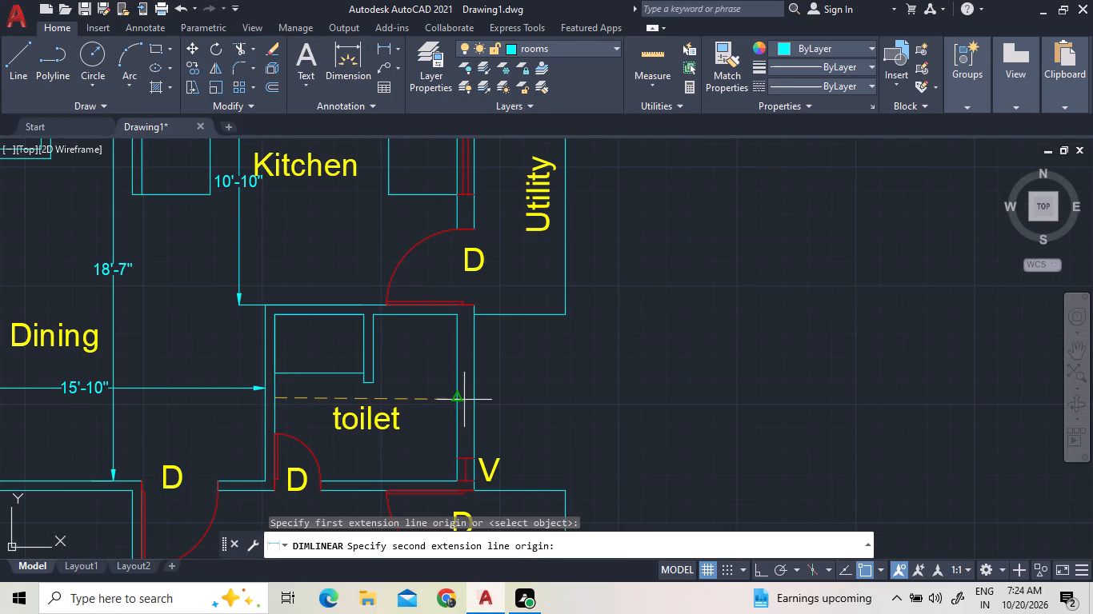
click(455, 401)
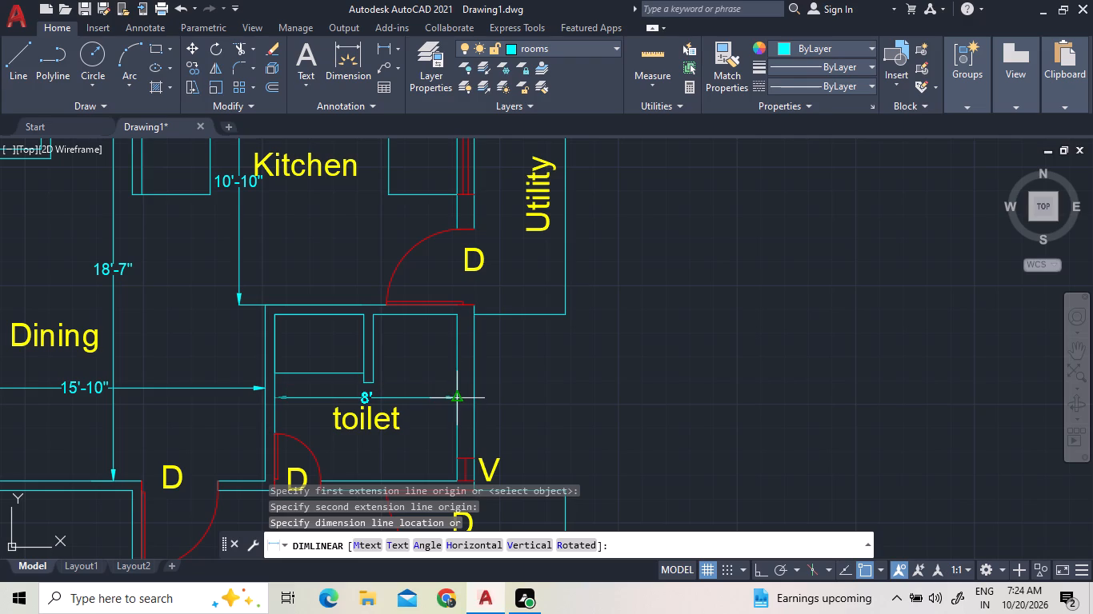
click(458, 390)
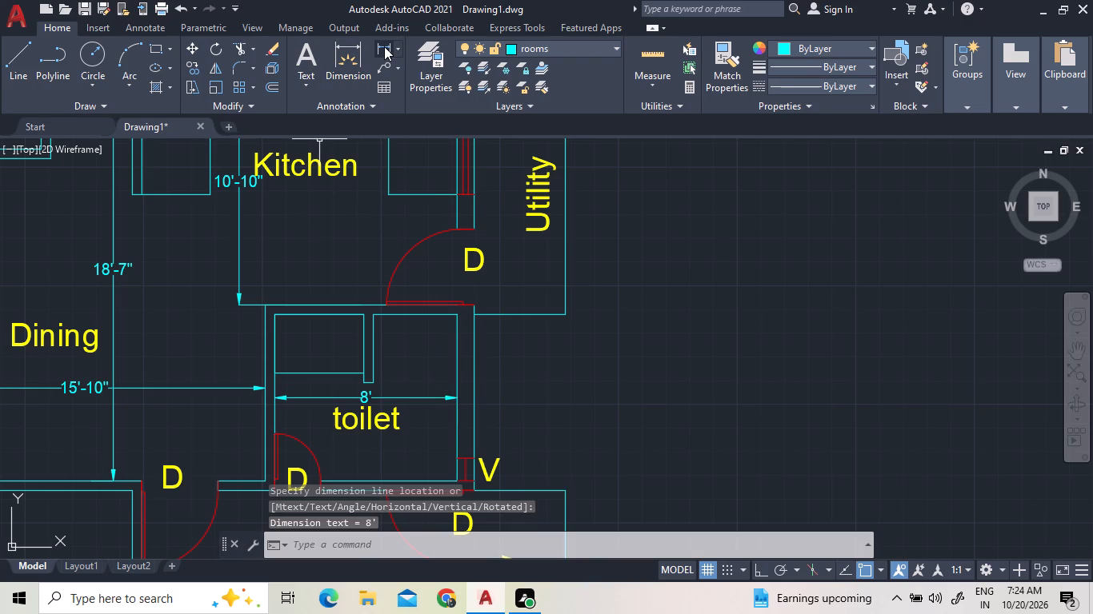
click(384, 46)
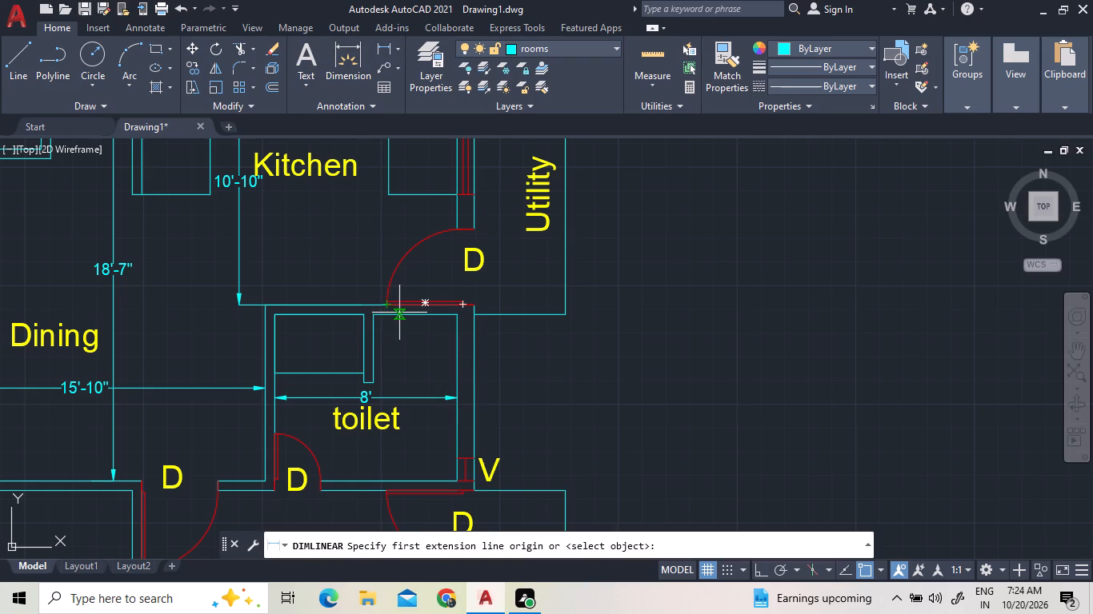
drag(419, 312, 420, 352)
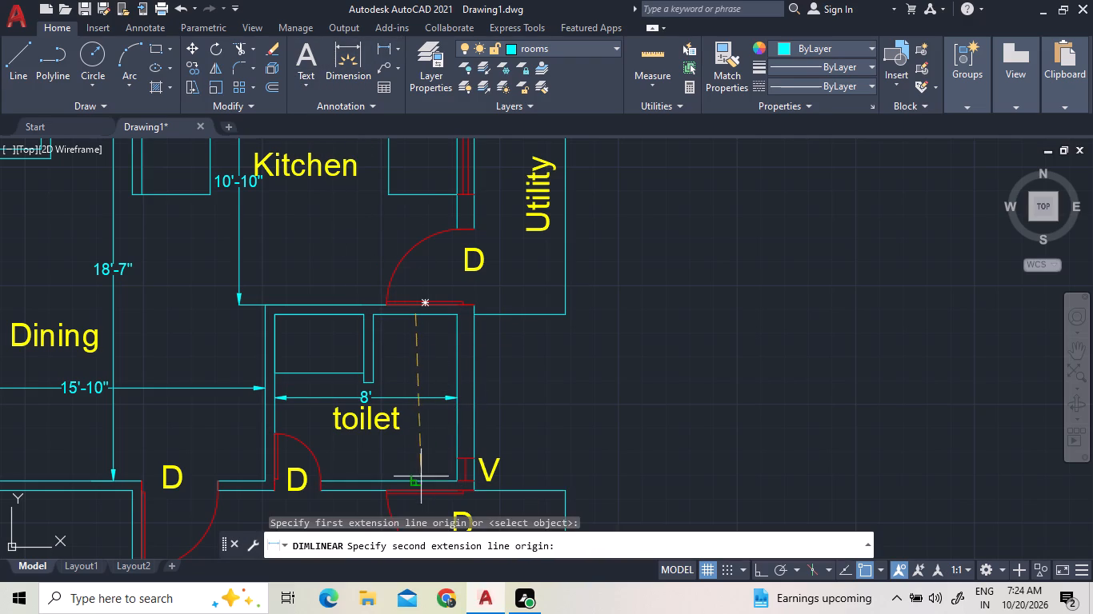
click(416, 480)
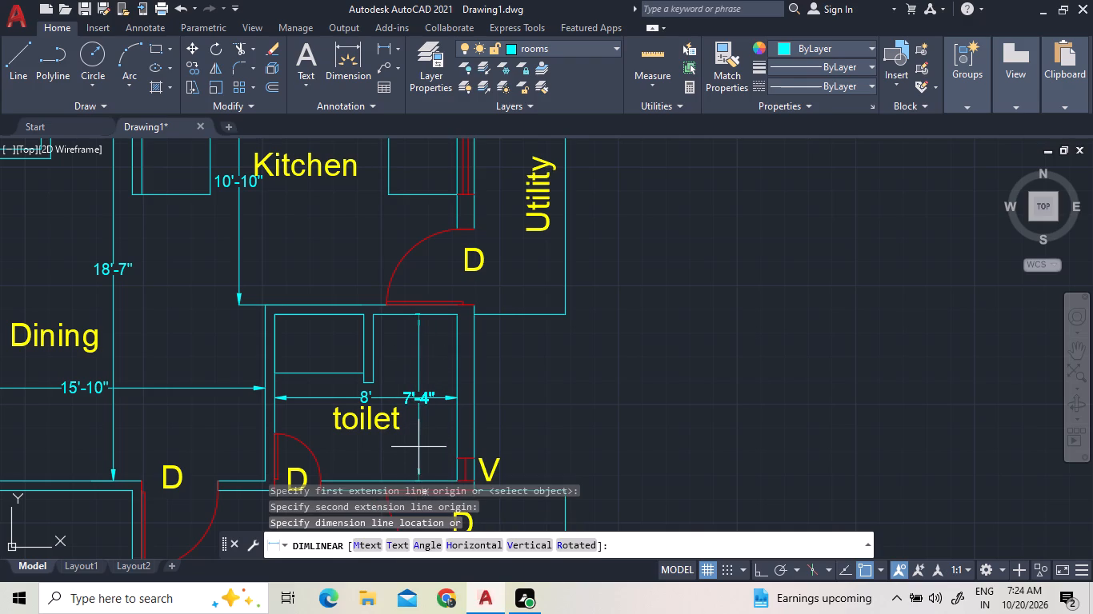
click(418, 447)
Add linear dimensions for the C toilet's inside width, level with the door jamb, and its depth near the west wall.
scroll(525, 356, down, 2)
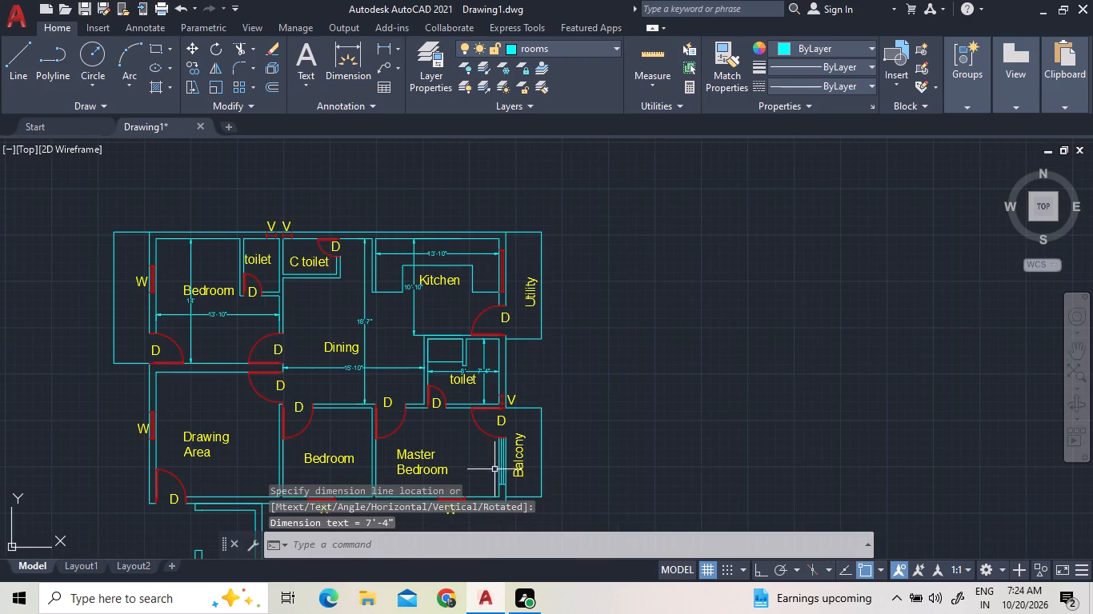
scroll(327, 236, up, 2)
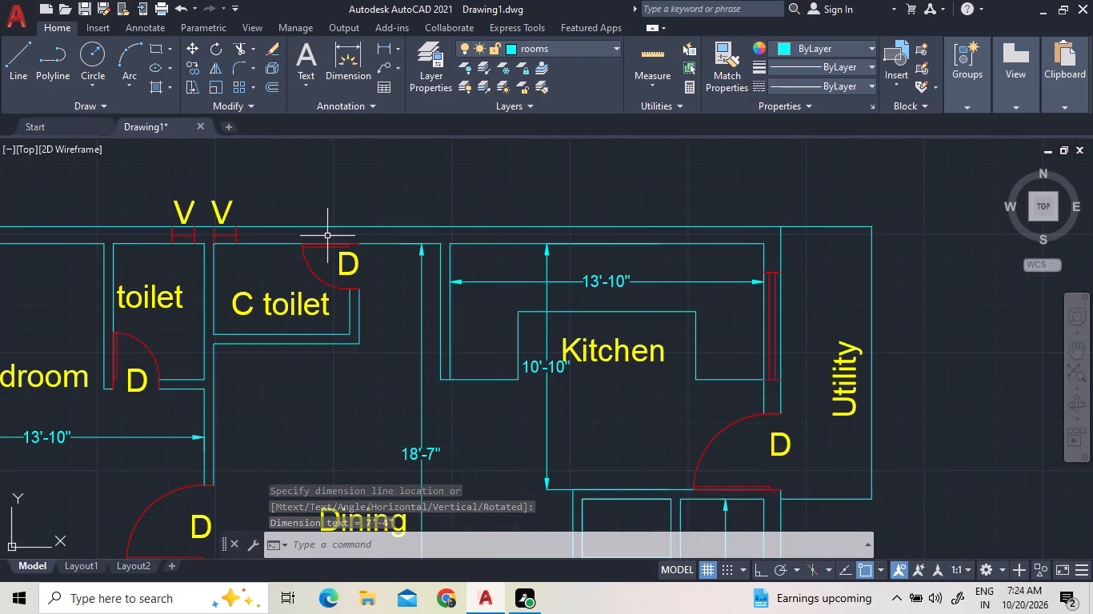
click(382, 48)
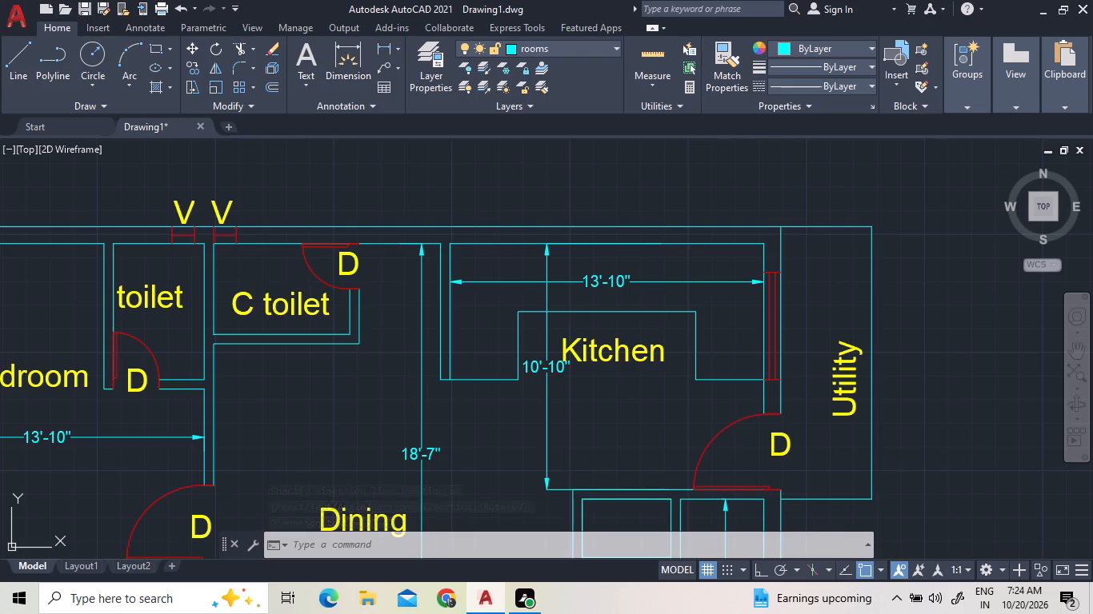
scroll(248, 274, up, 3)
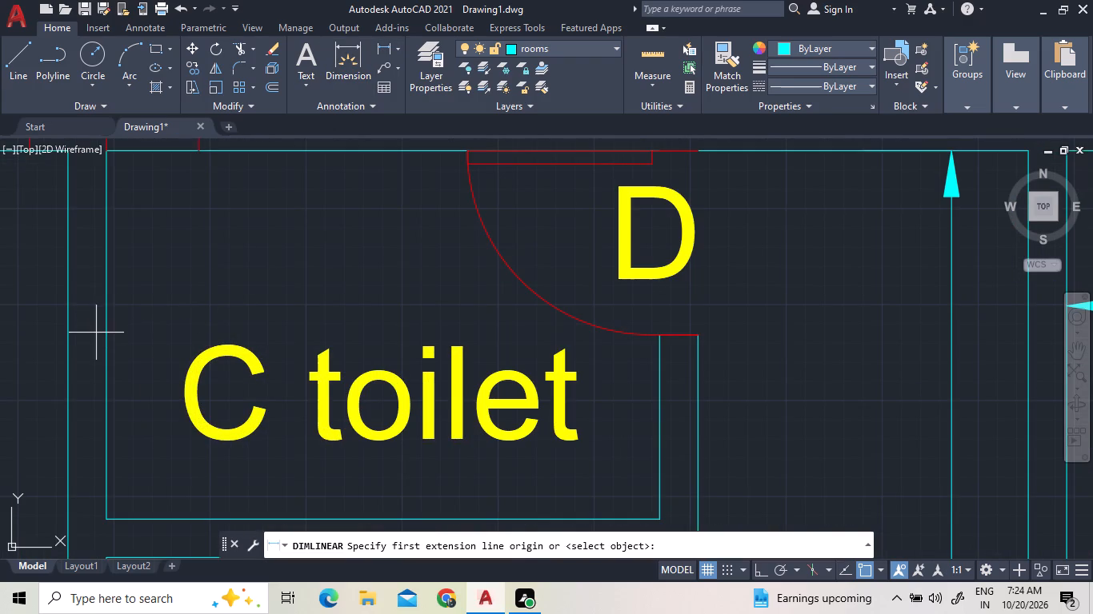
drag(106, 335, 143, 344)
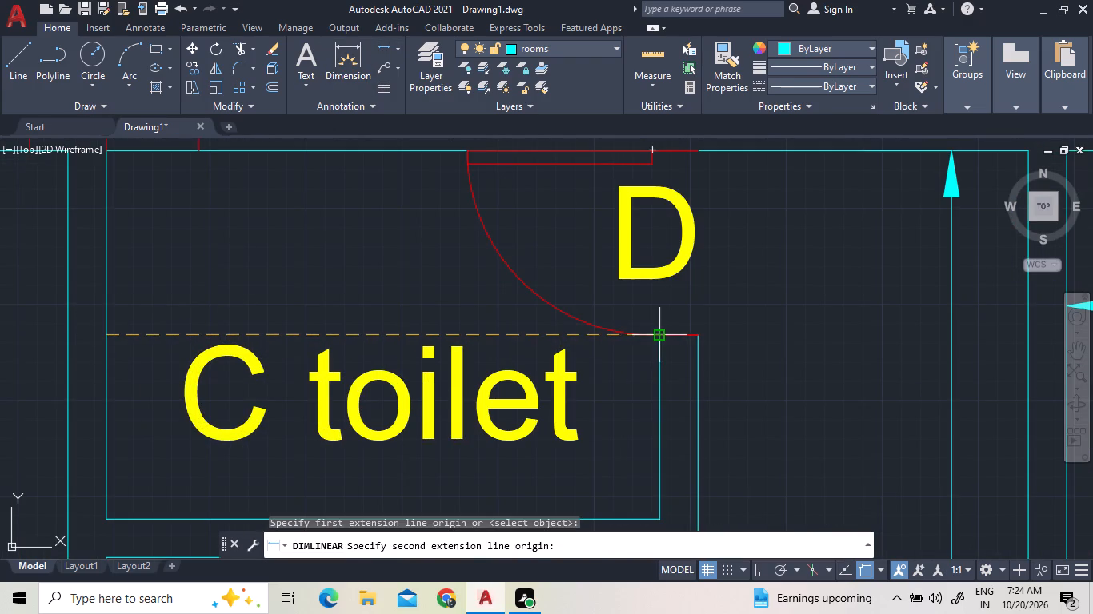
click(663, 337)
click(663, 337)
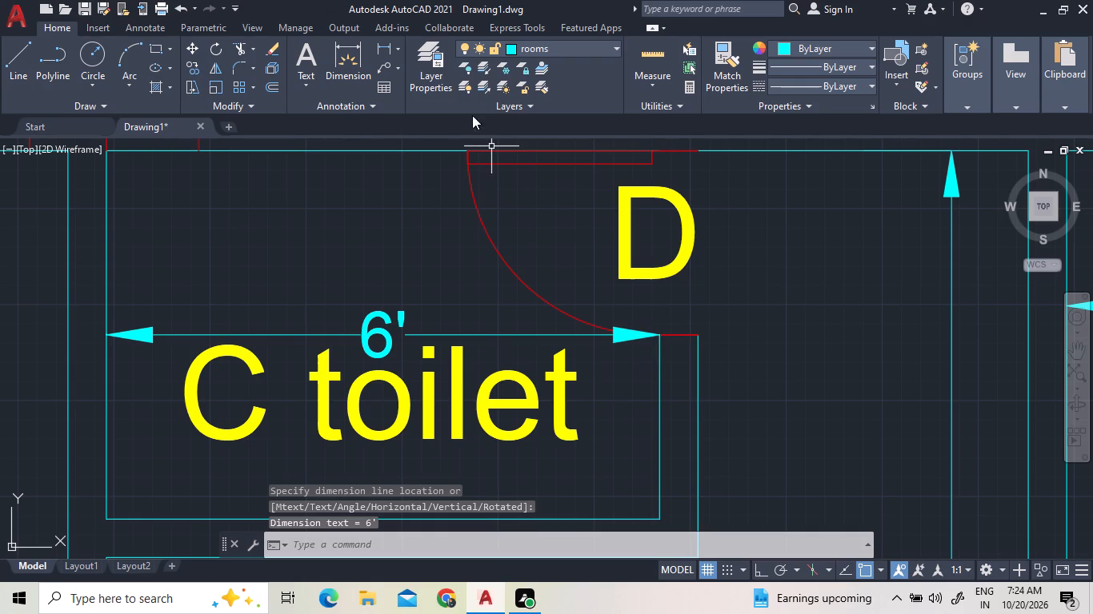
click(382, 50)
scroll(323, 276, down, 2)
drag(275, 226, 270, 242)
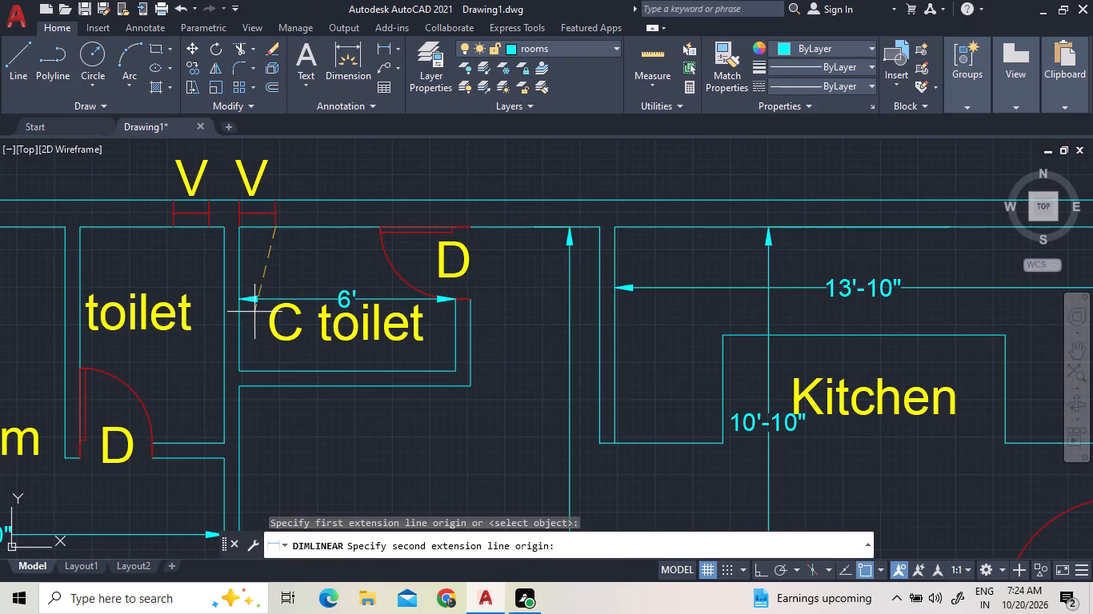
click(275, 369)
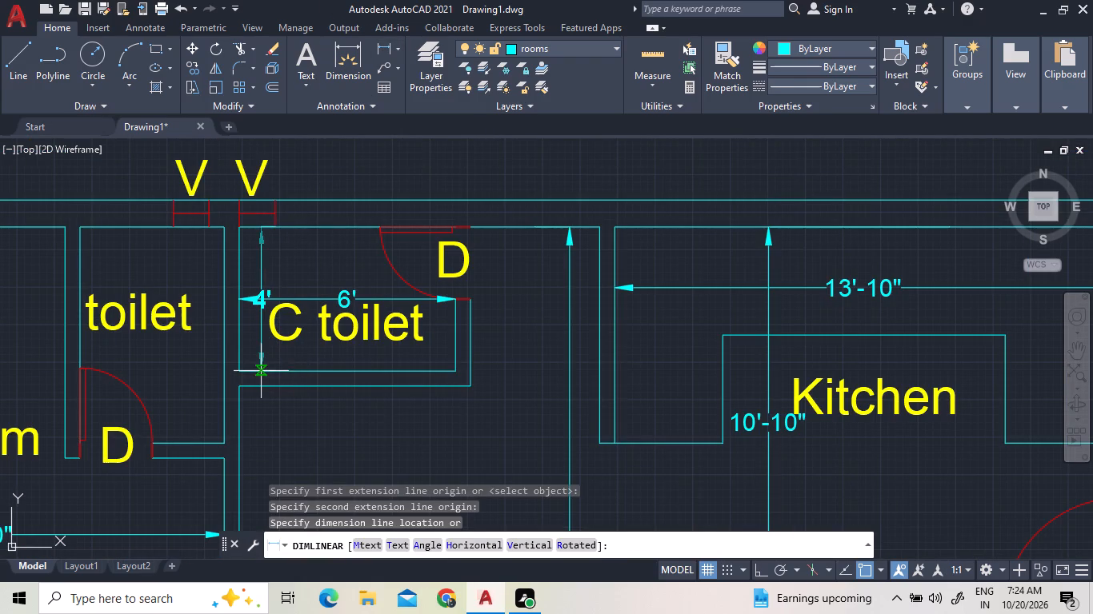
click(269, 373)
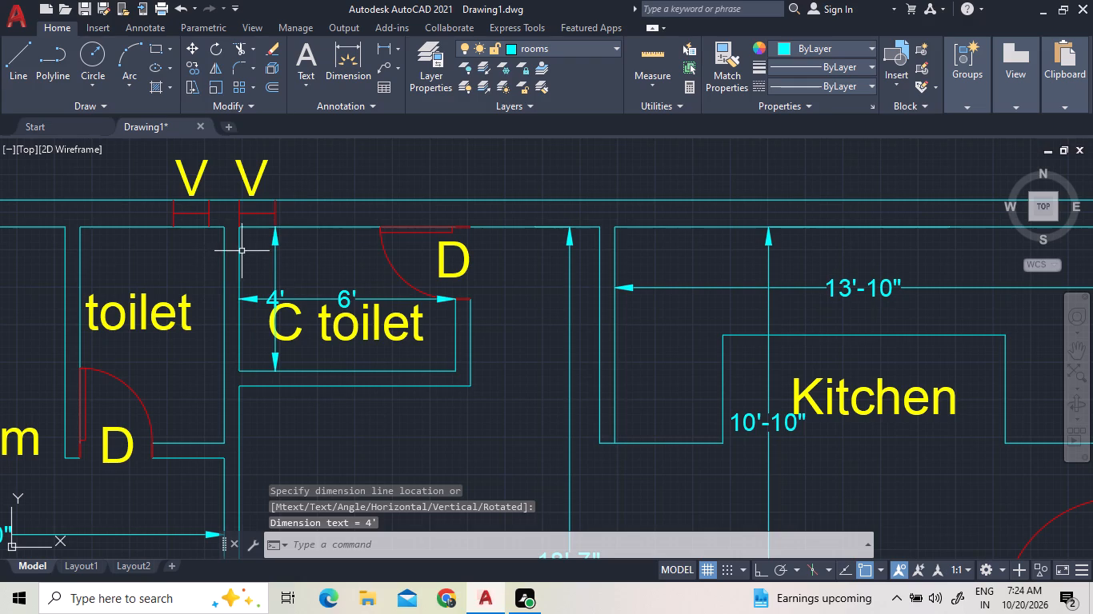
Add linear dimensions for the northwest toilet's north–south depth, along its east wall, and its inside width above the name.
click(385, 46)
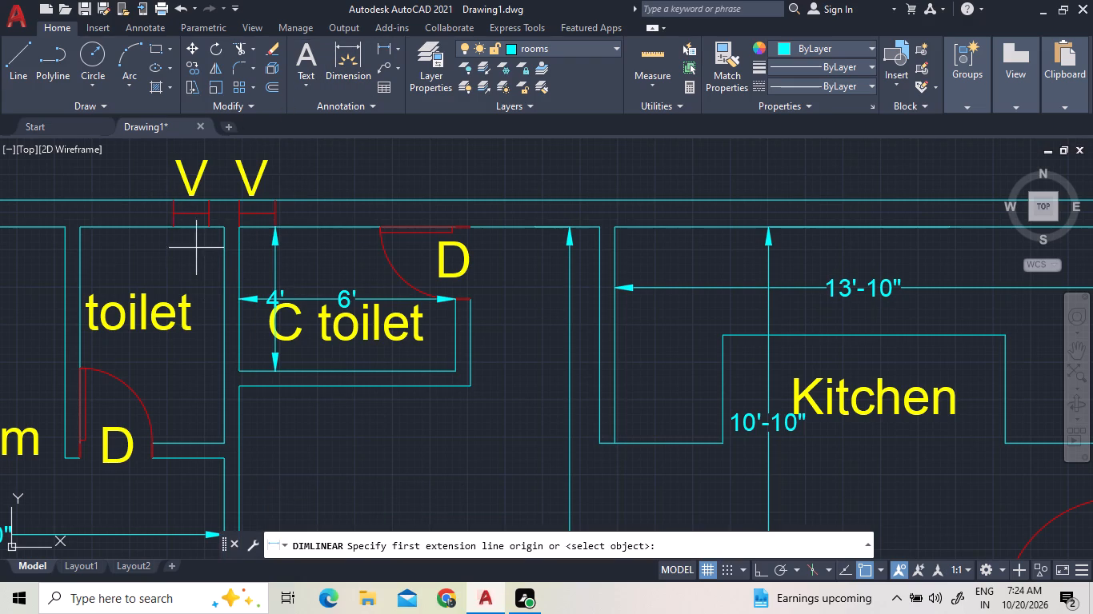
click(196, 227)
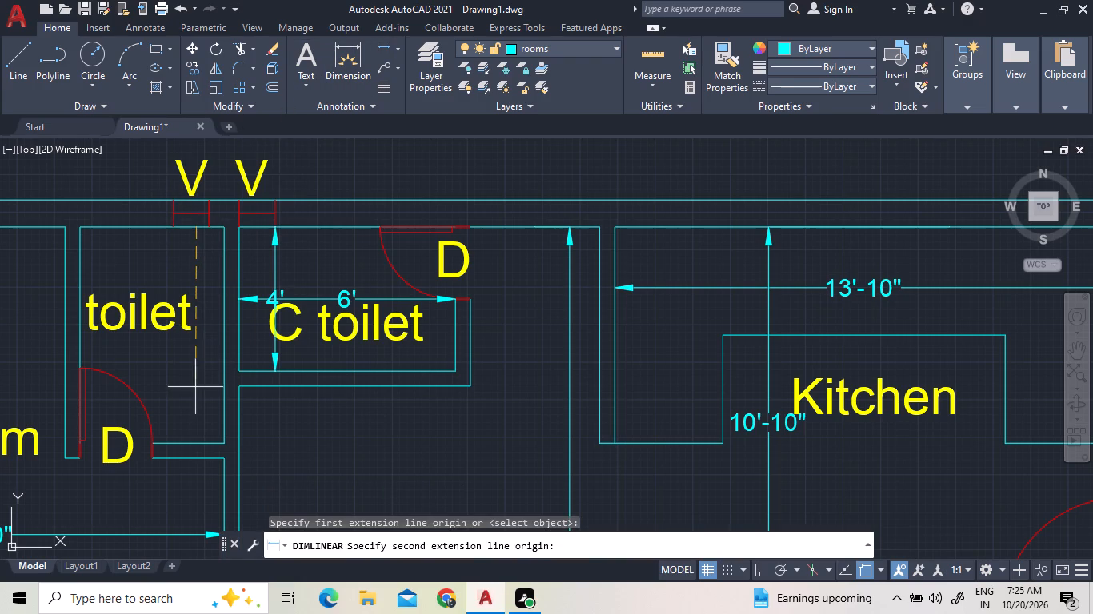
click(194, 445)
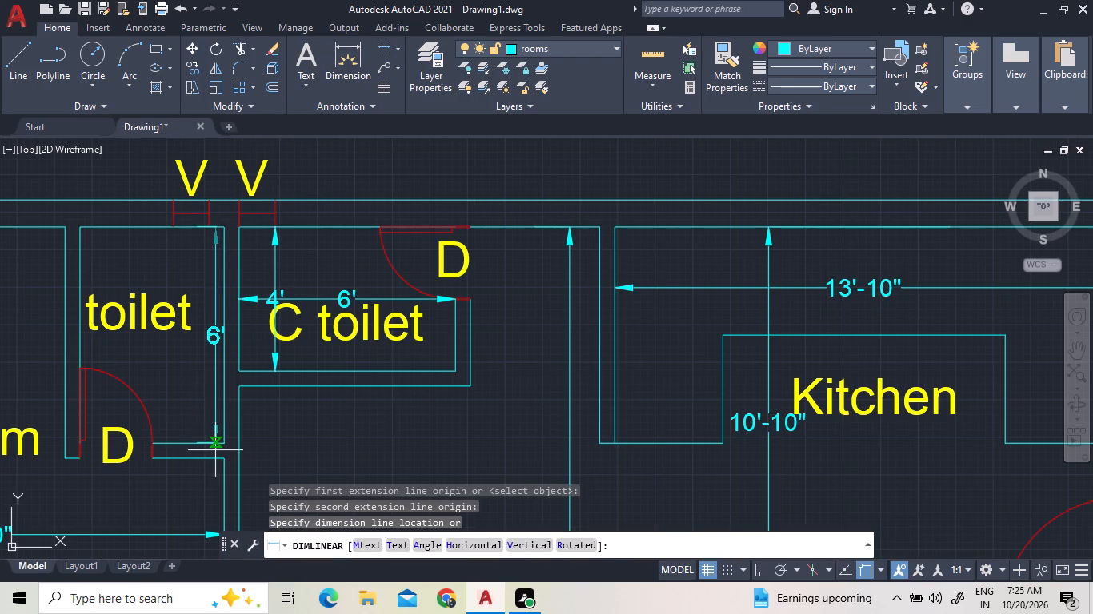
click(209, 446)
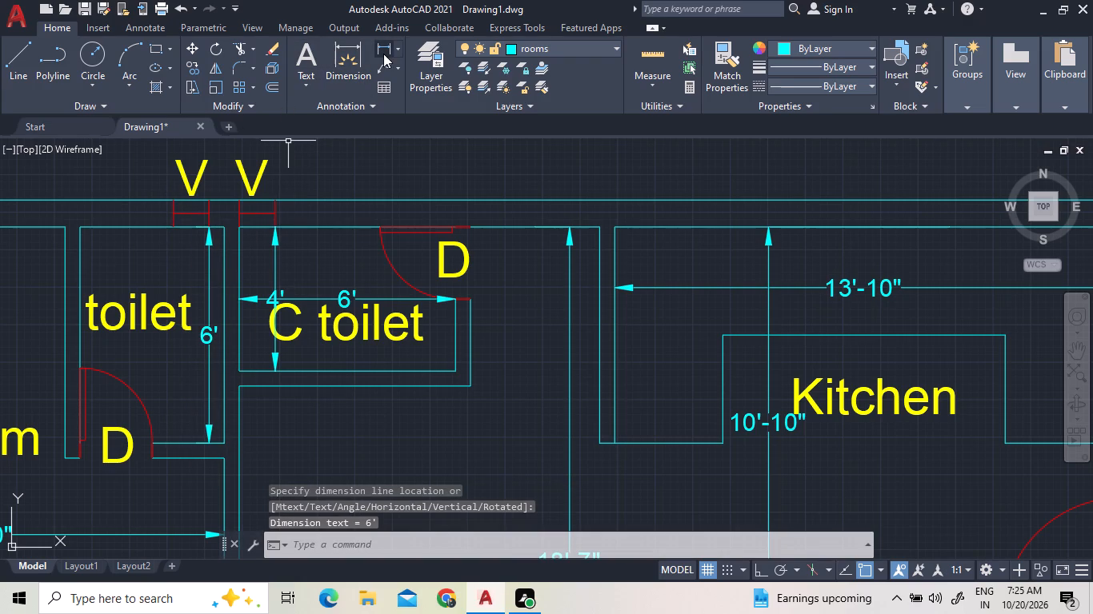
click(383, 54)
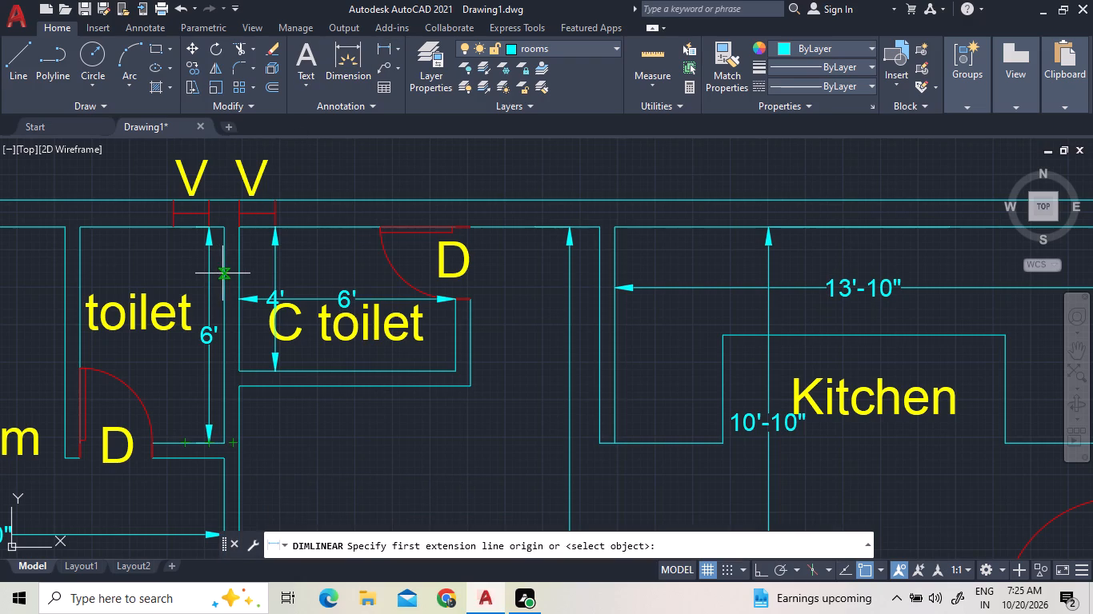
click(226, 272)
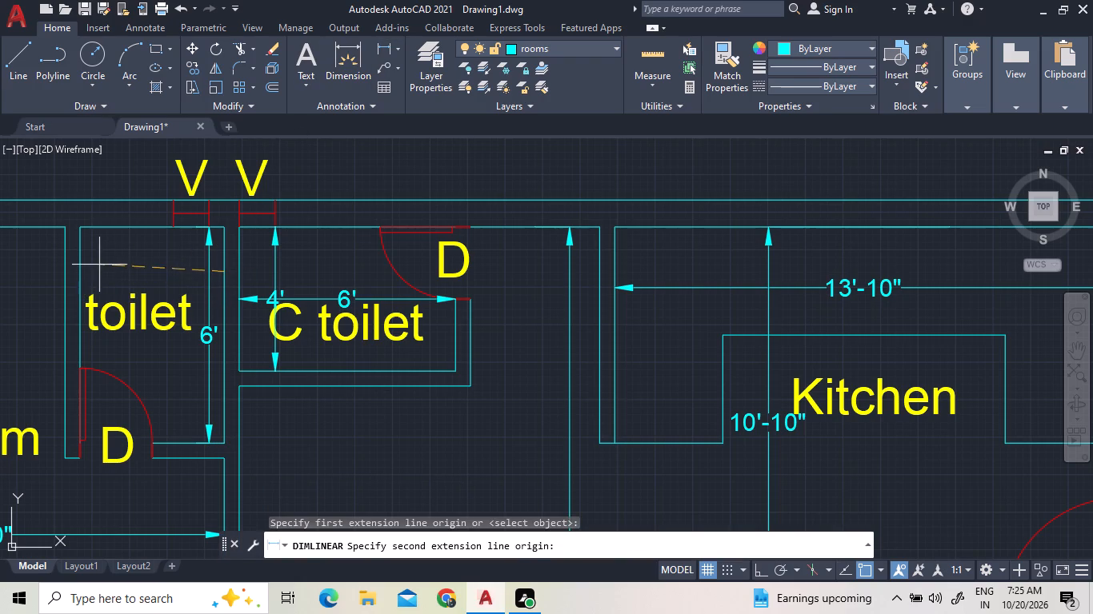
click(76, 272)
click(78, 272)
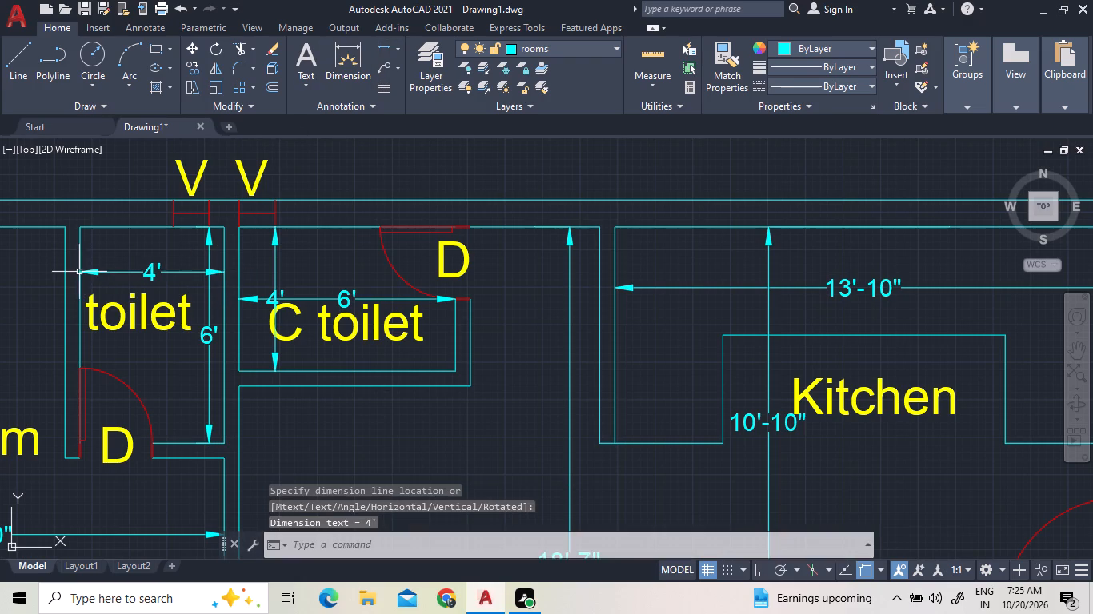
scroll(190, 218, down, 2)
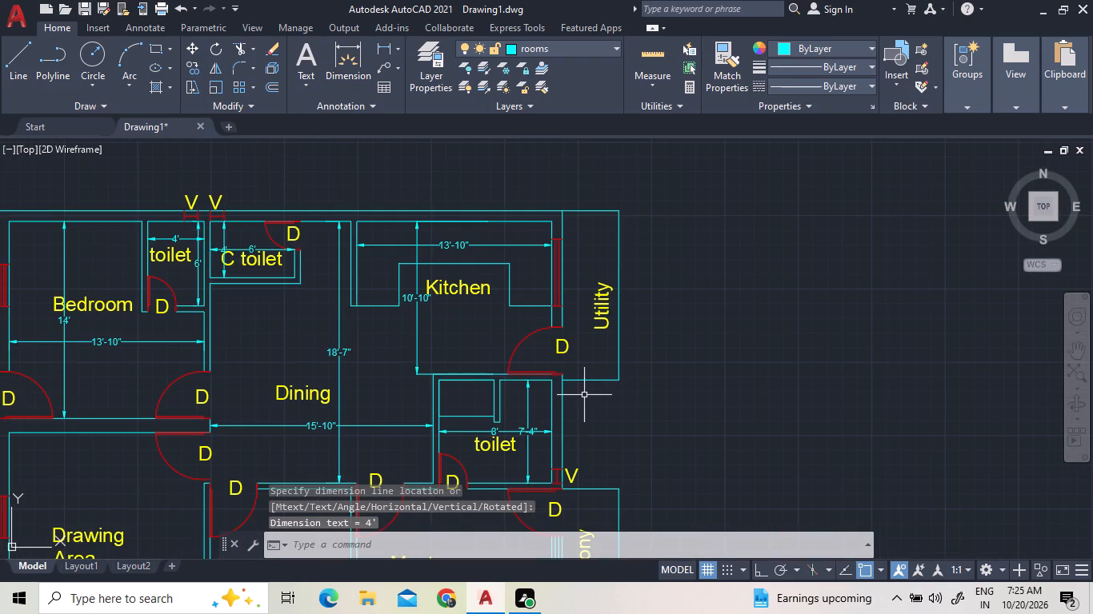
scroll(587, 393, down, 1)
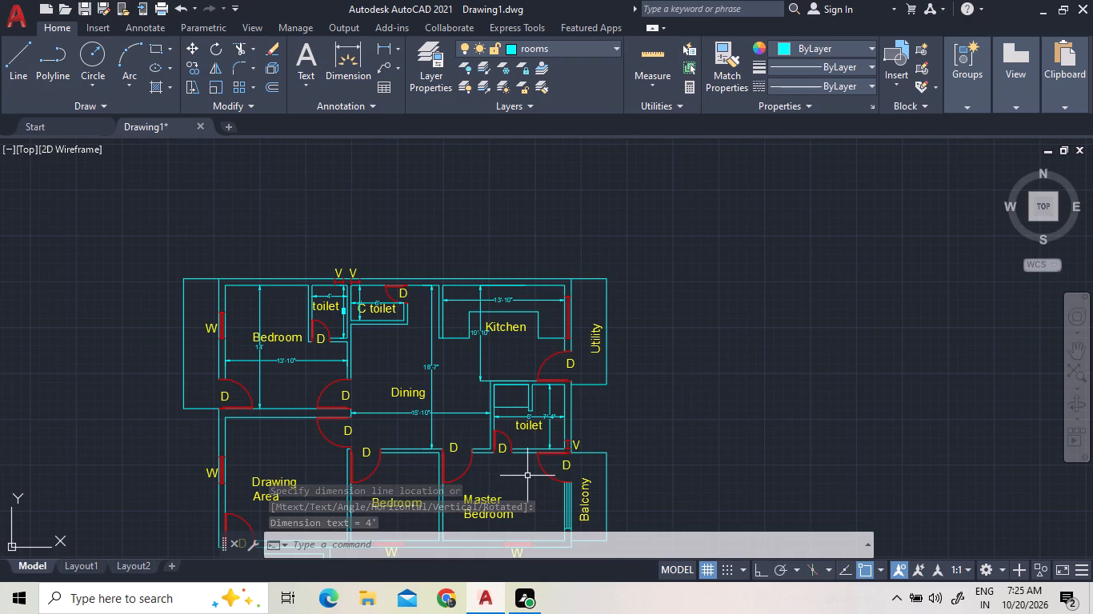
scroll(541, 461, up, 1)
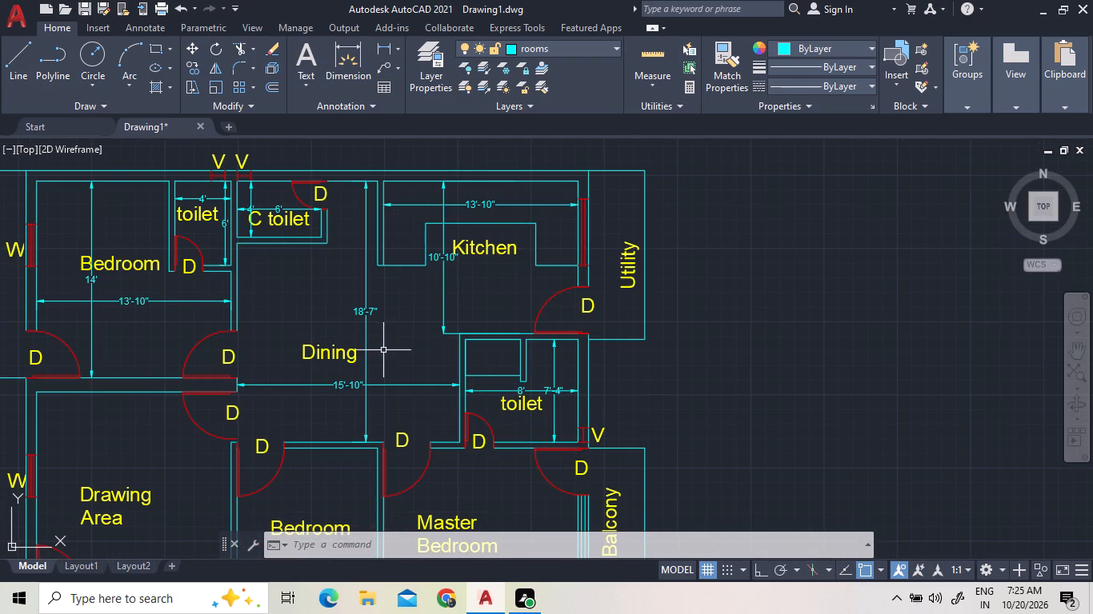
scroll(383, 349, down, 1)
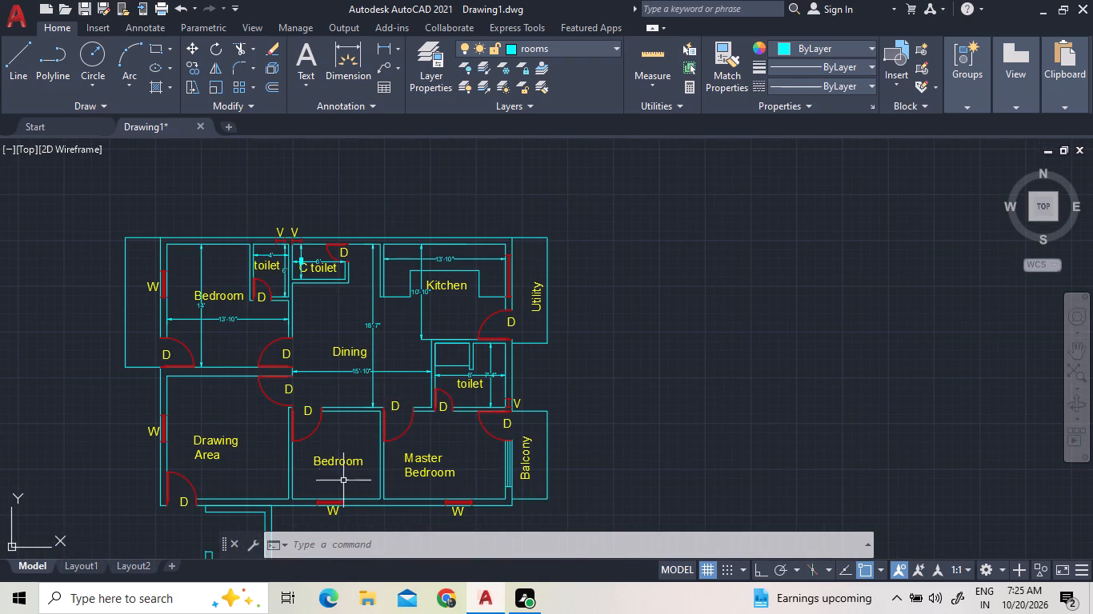
Add linear dimensions for the Drawing Area's inside width, above the name, and its north–south depth, east of the name.
scroll(366, 508, up, 2)
scroll(400, 477, down, 1)
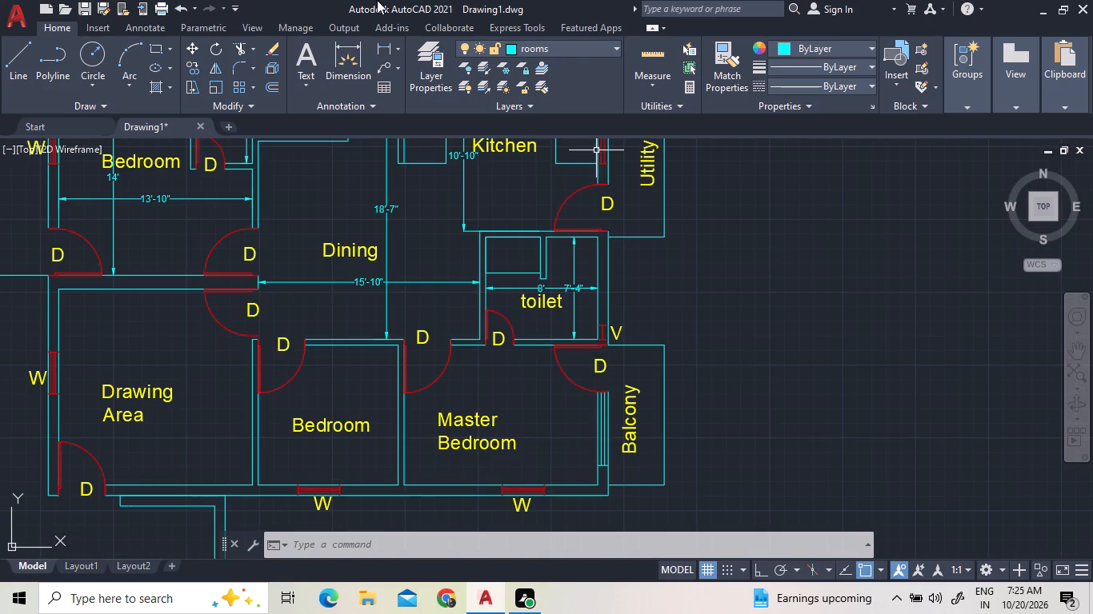
click(379, 47)
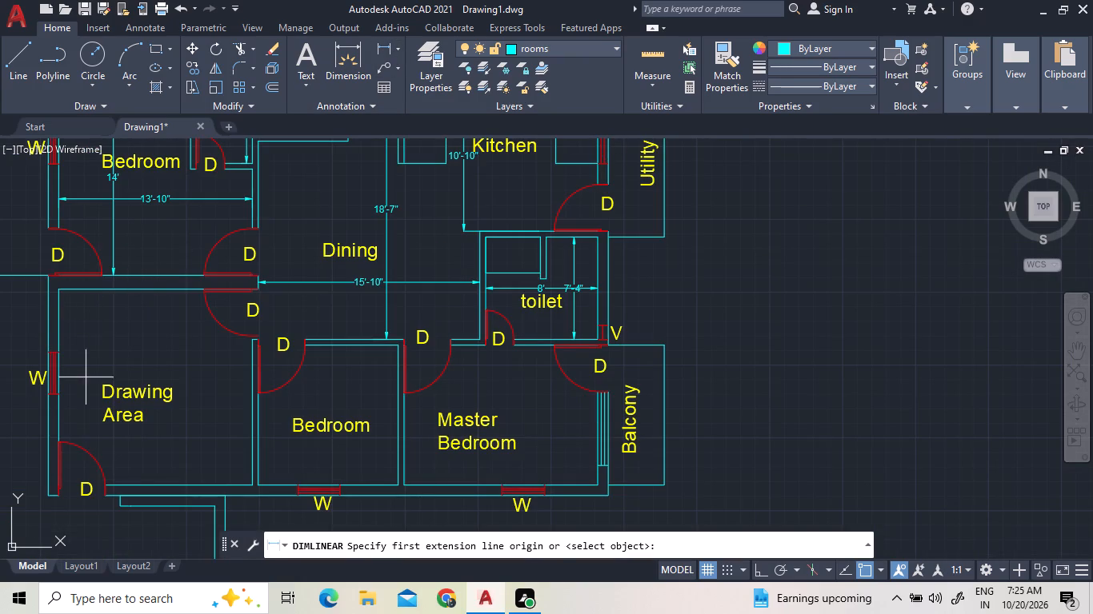
scroll(69, 365, up, 2)
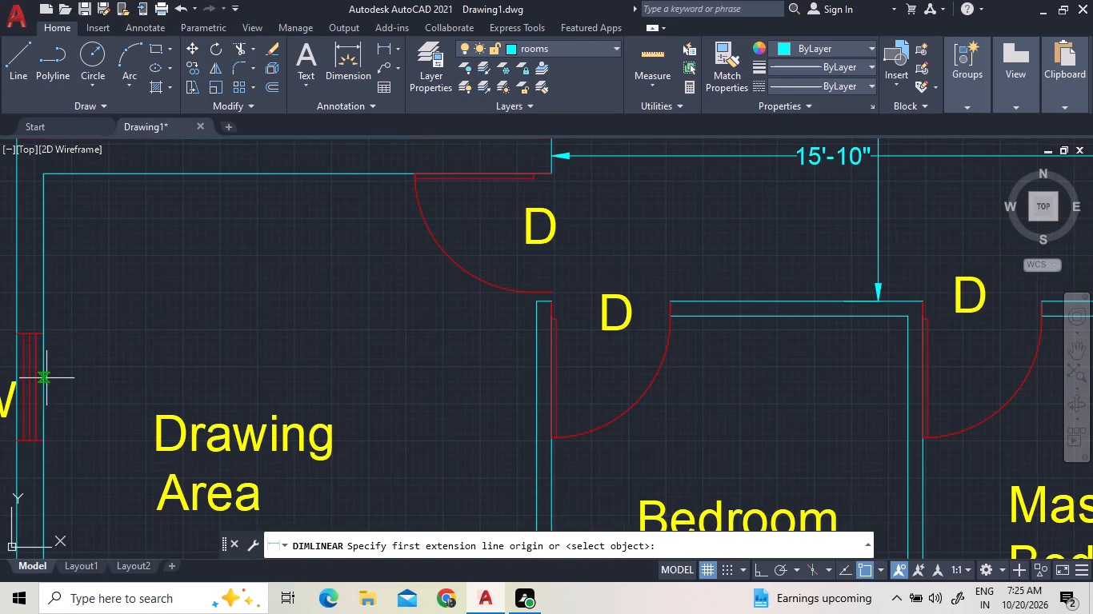
drag(46, 377, 112, 376)
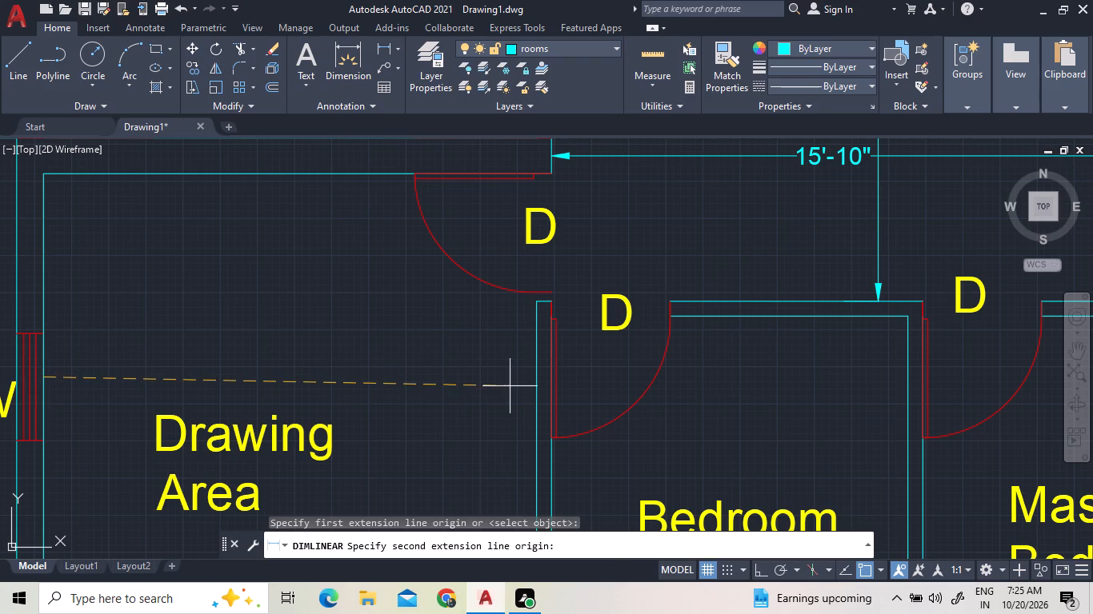
click(535, 379)
click(535, 378)
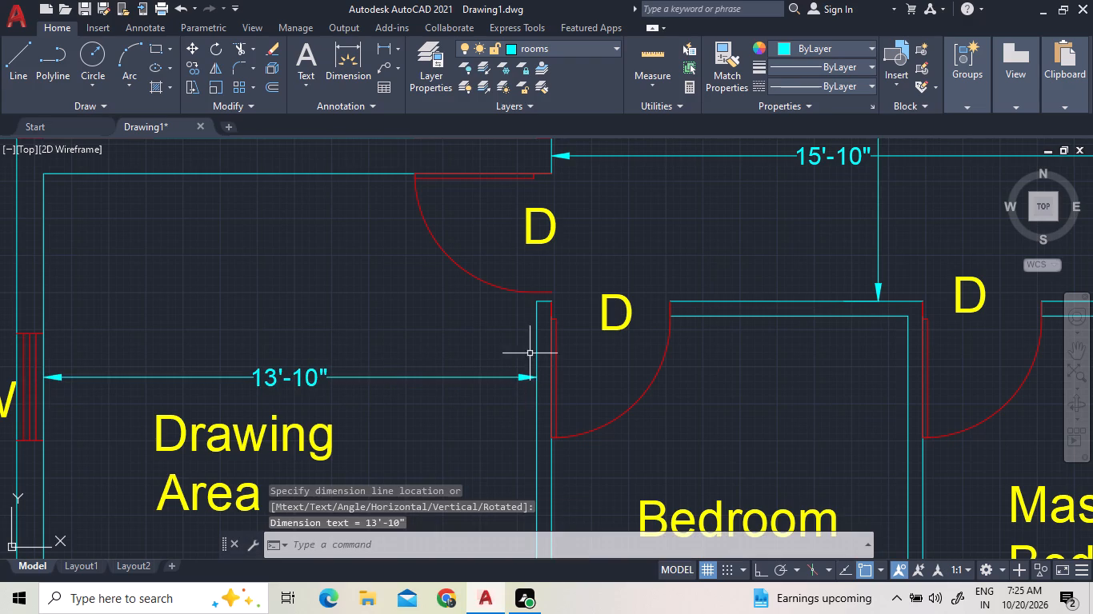
click(390, 42)
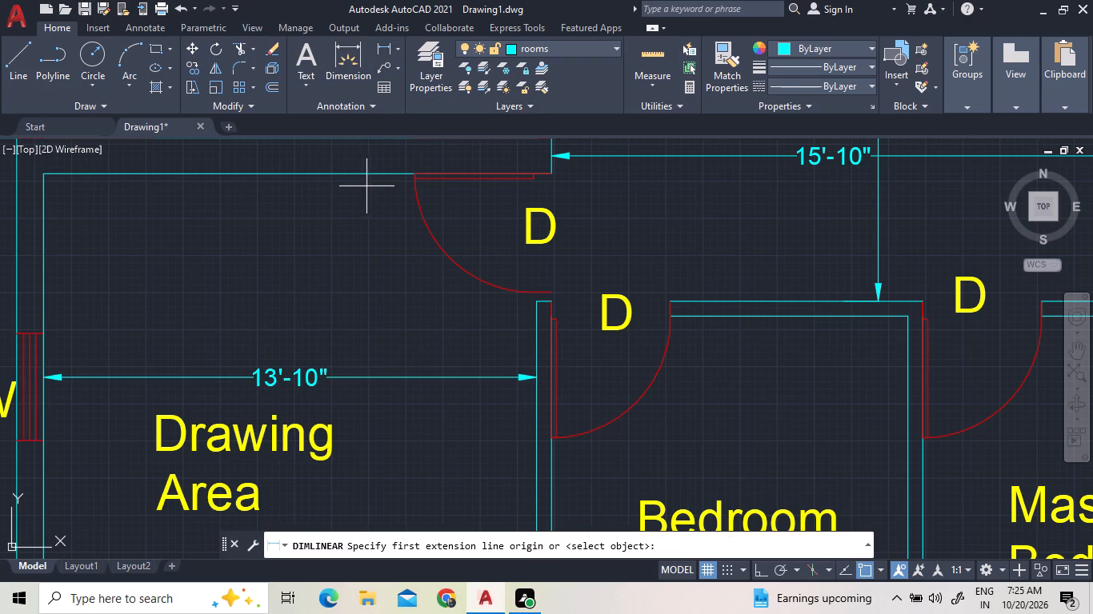
drag(369, 173, 366, 210)
scroll(374, 289, down, 2)
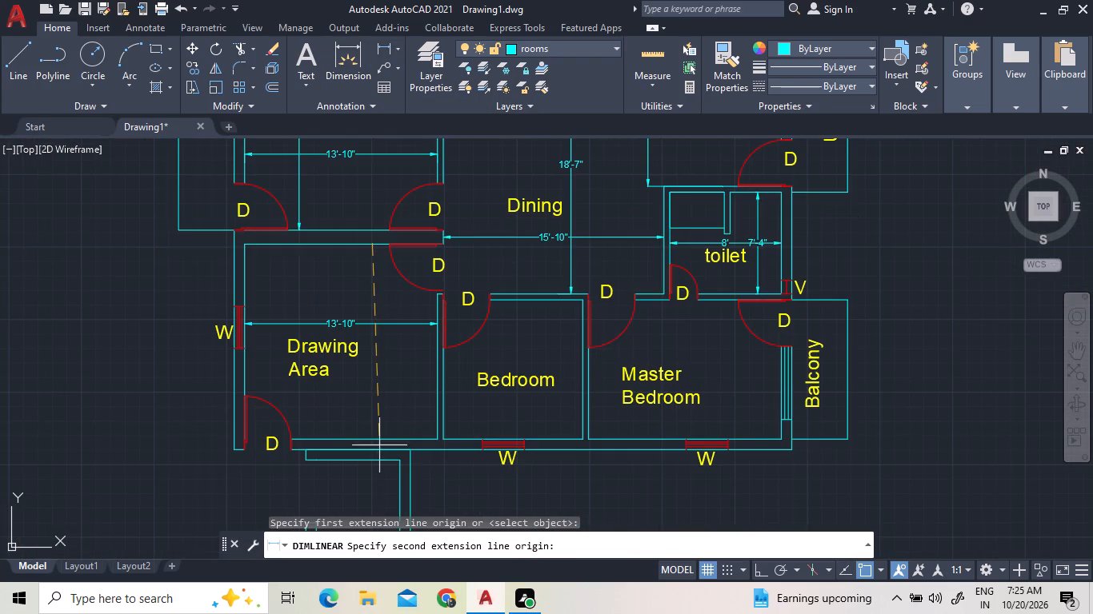
scroll(380, 448, up, 2)
click(354, 428)
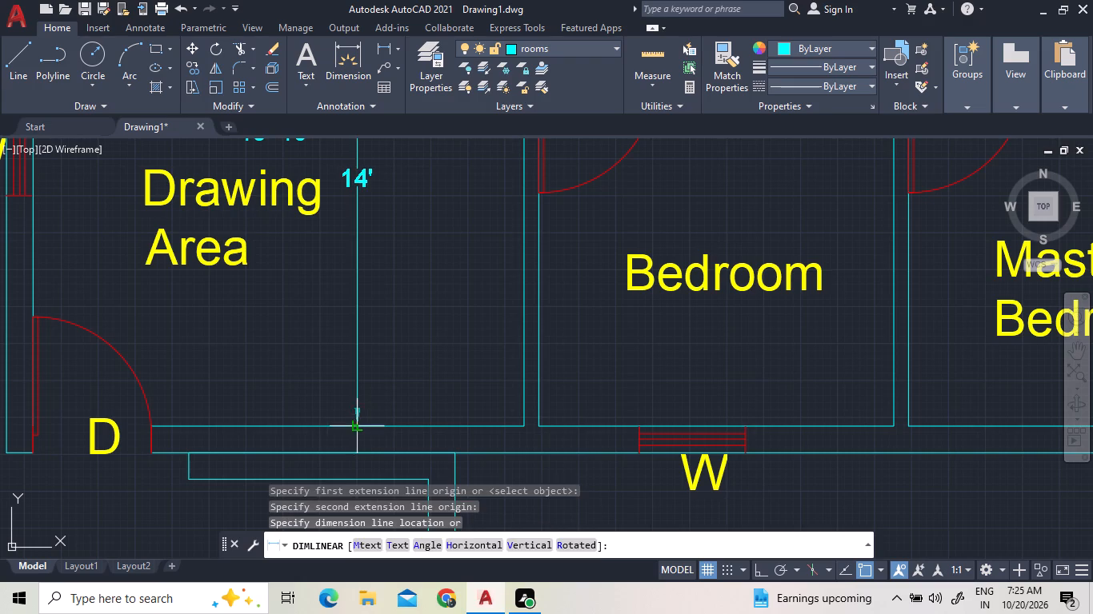
click(370, 422)
Add linear dimensions for the south Bedroom's inside width, above the name, and its north–south depth near the east wall.
scroll(383, 407, down, 3)
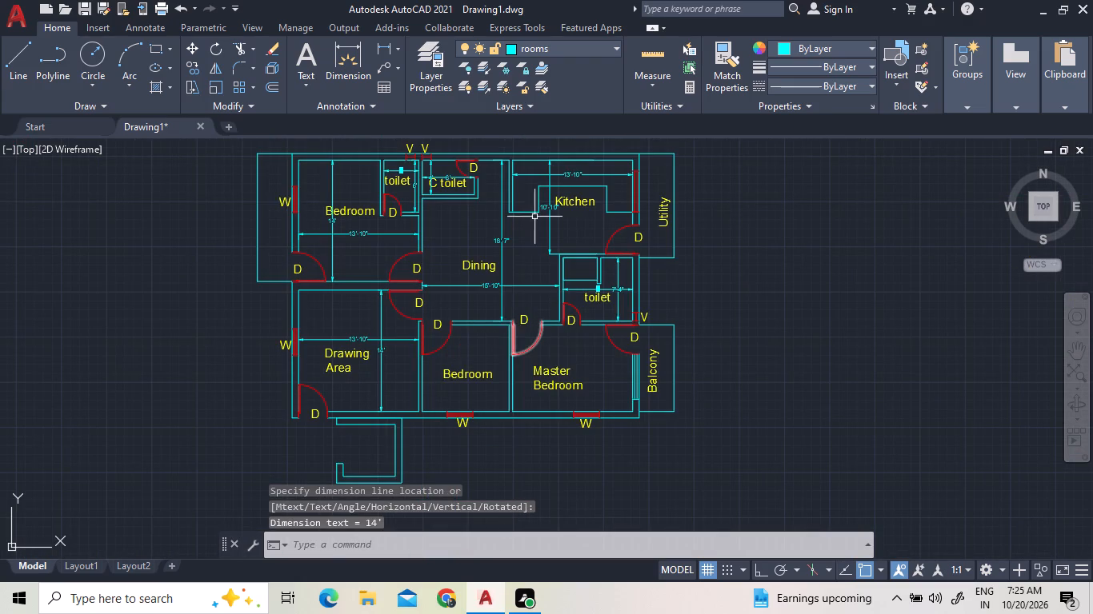
click(382, 45)
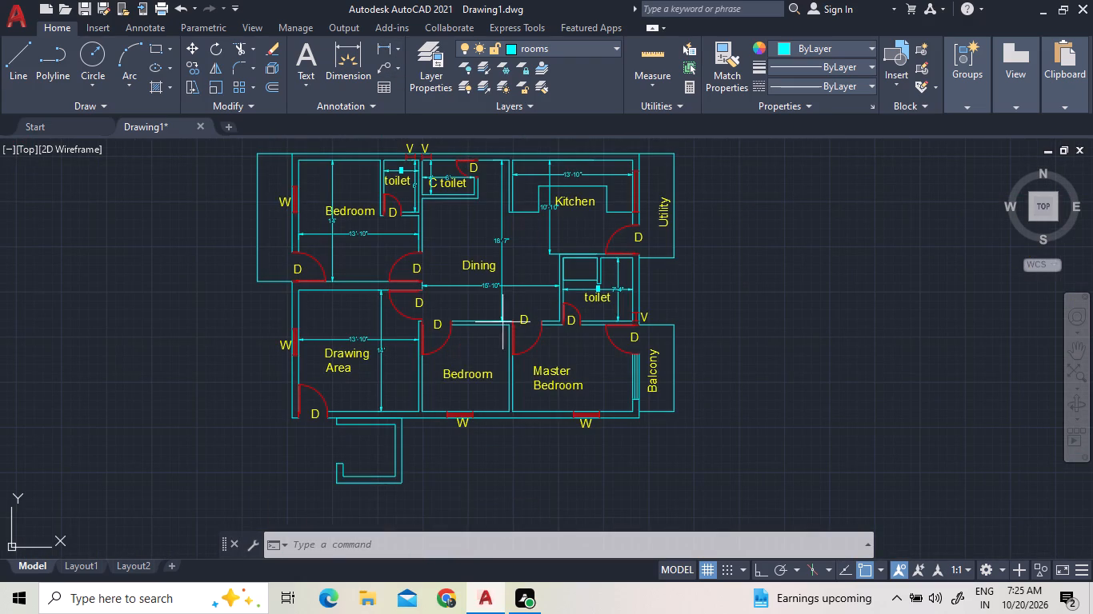
scroll(507, 350, up, 3)
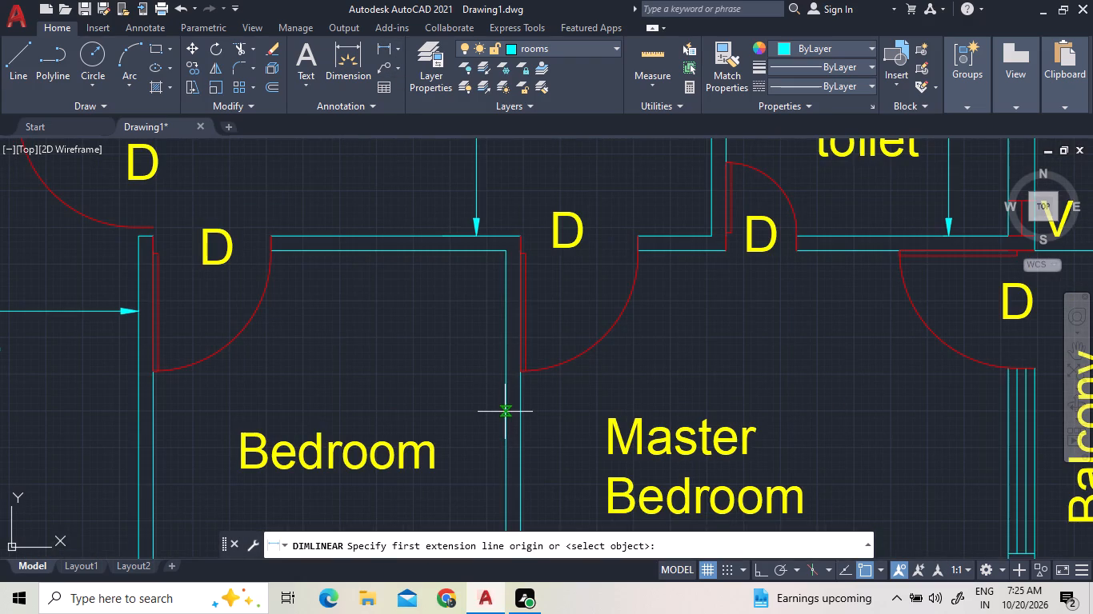
click(505, 428)
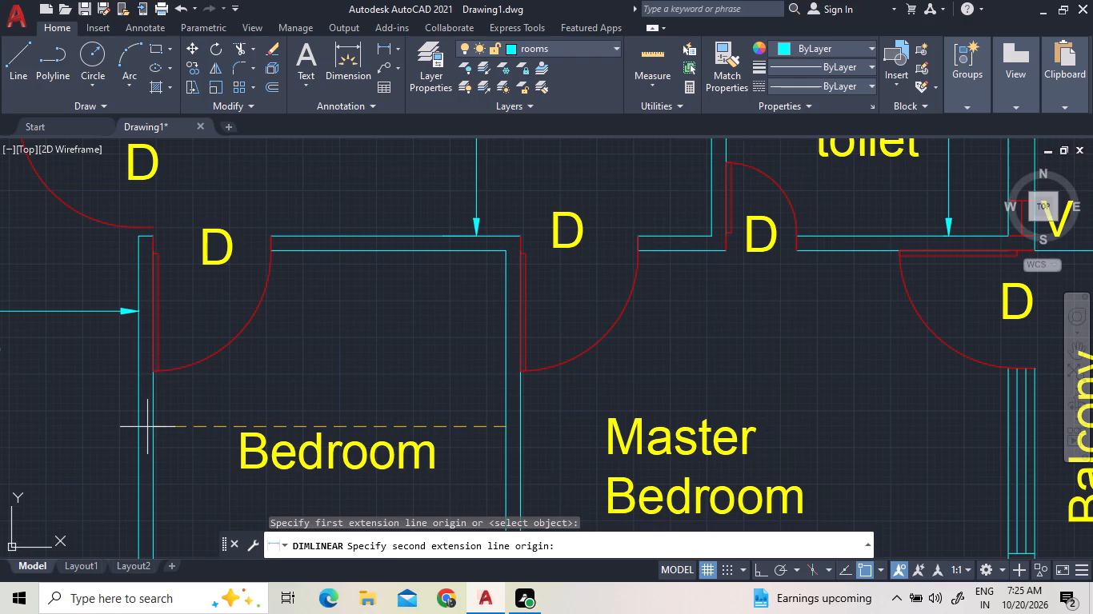
click(154, 427)
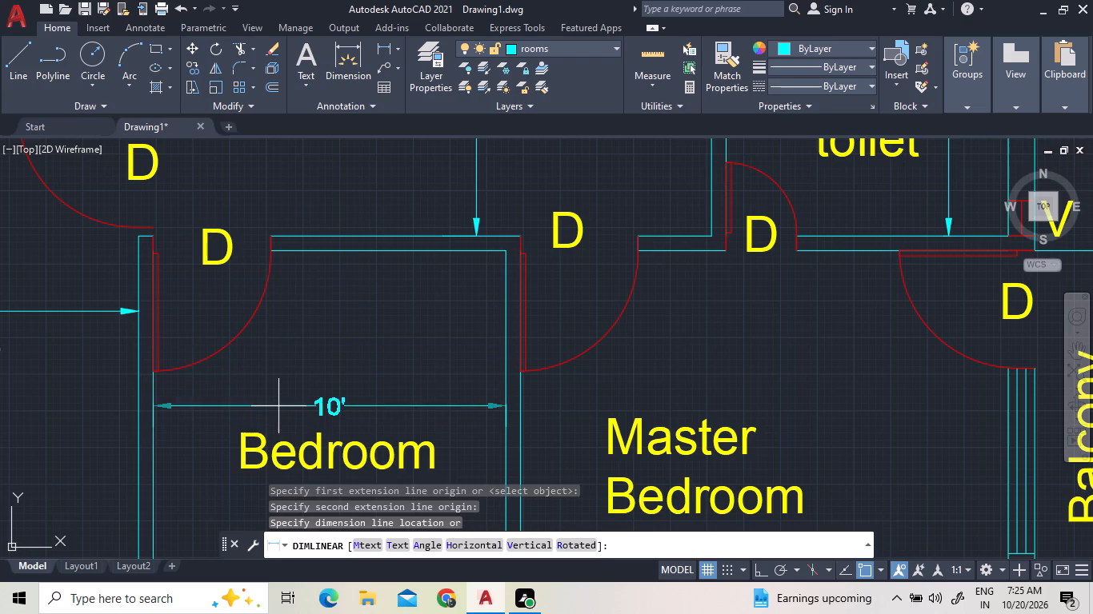
click(277, 409)
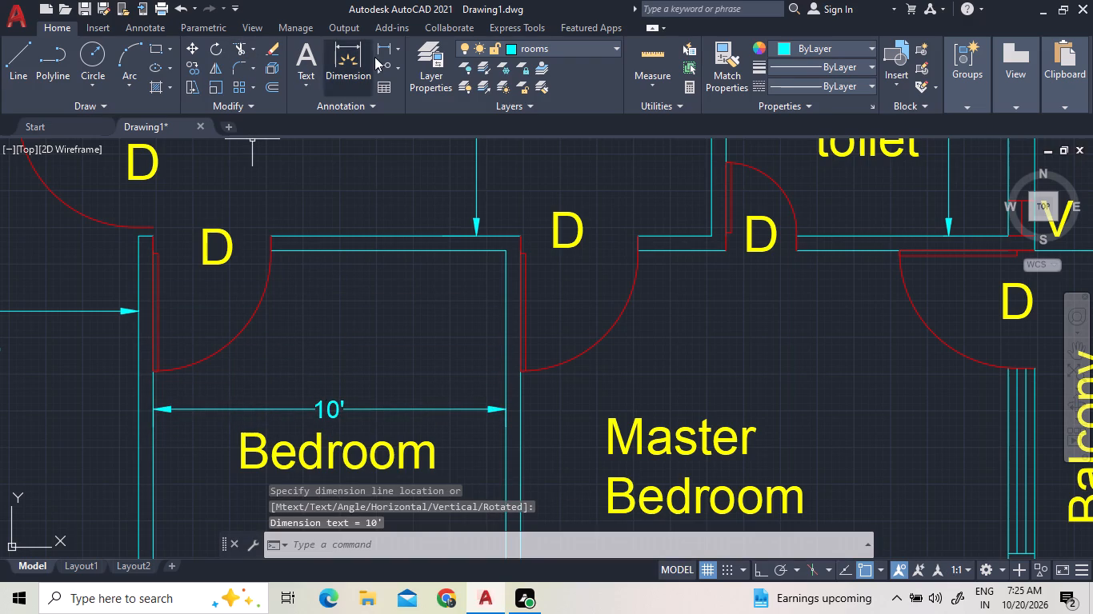
click(384, 48)
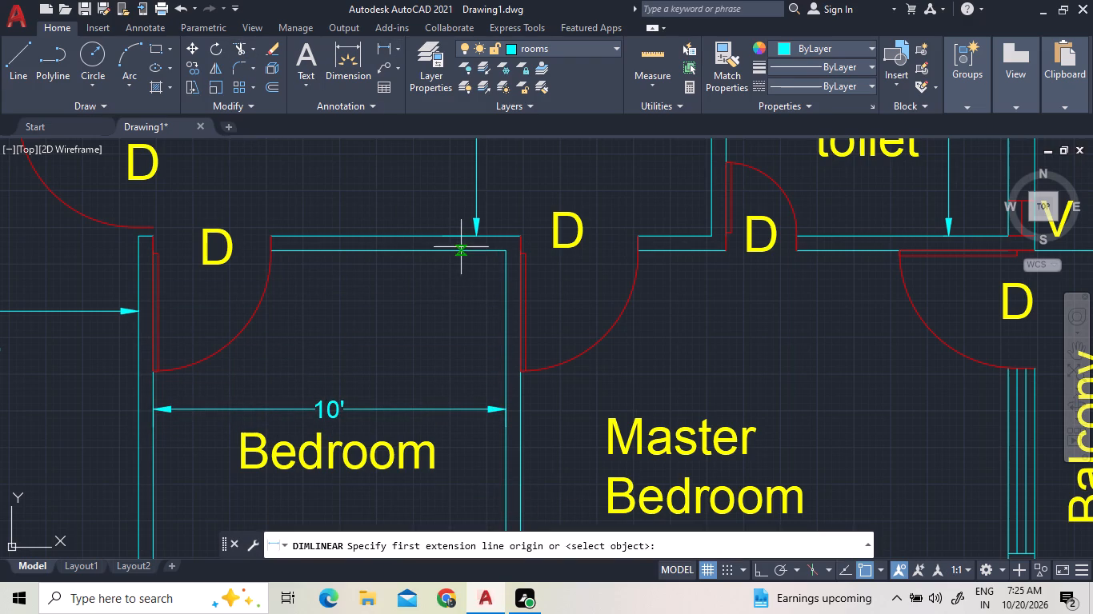
drag(462, 249, 458, 274)
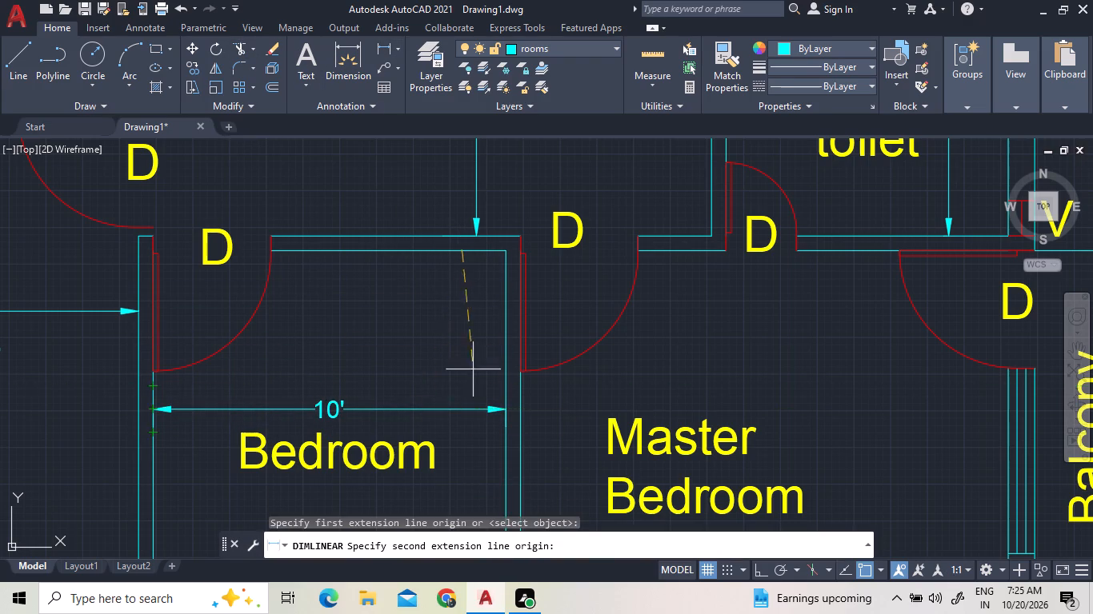
scroll(497, 353, down, 2)
scroll(496, 443, up, 3)
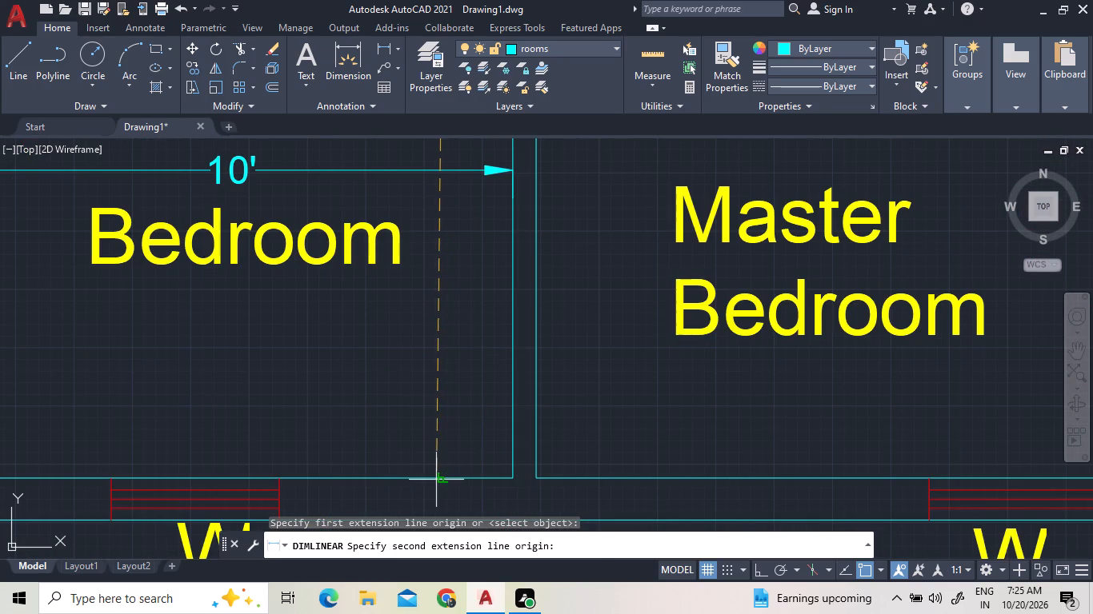
click(438, 480)
click(462, 479)
Add linear dimensions for the Master Bedroom's inside width, above the name, and its north–south depth, east of the name.
scroll(475, 472, down, 2)
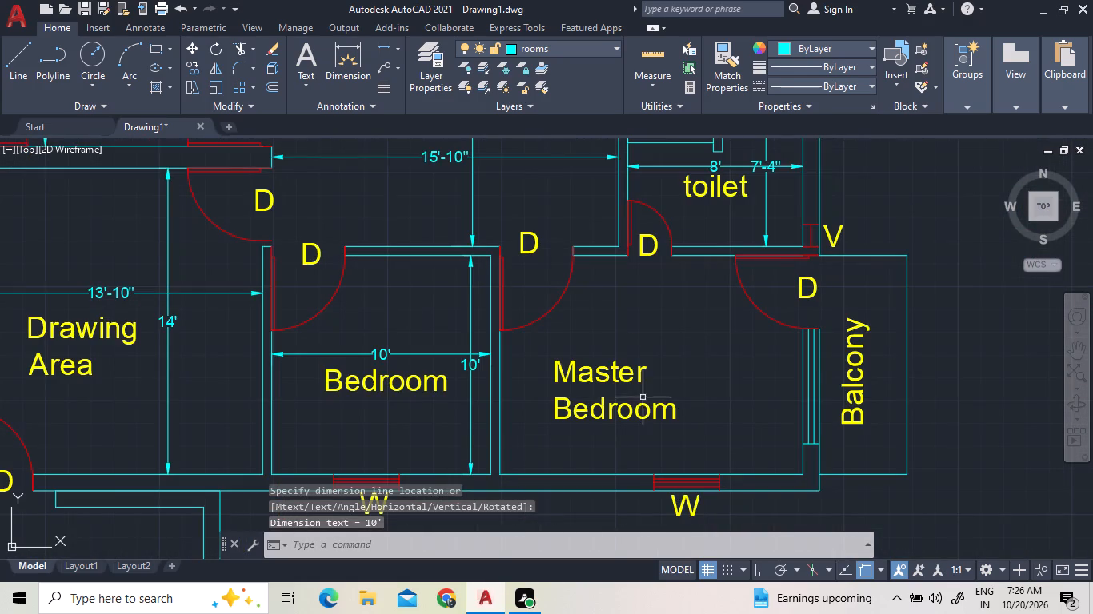
scroll(947, 367, up, 1)
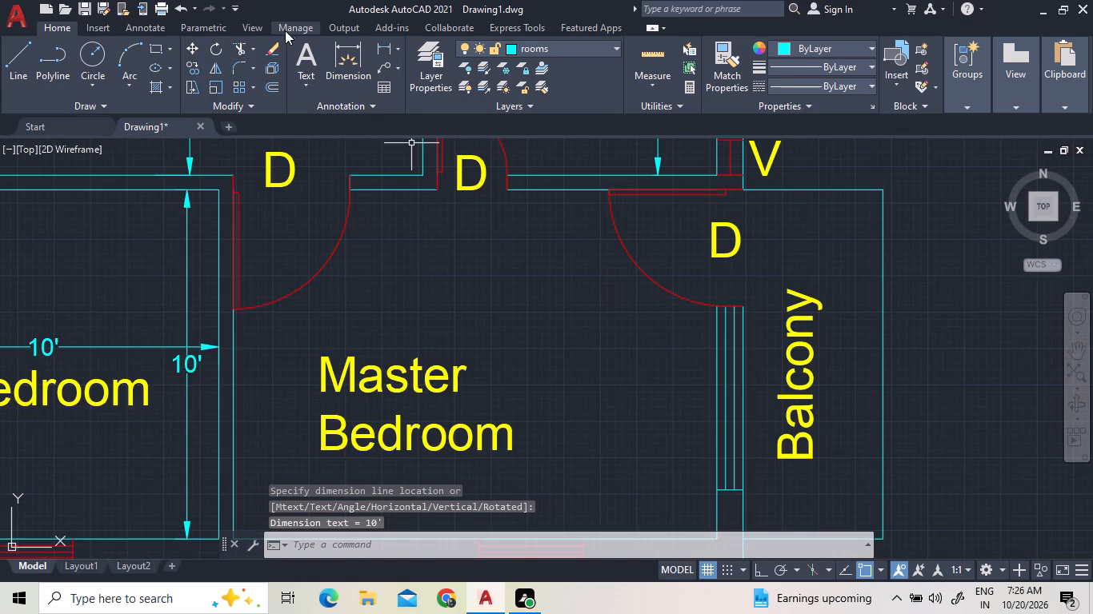
click(382, 45)
scroll(404, 190, down, 2)
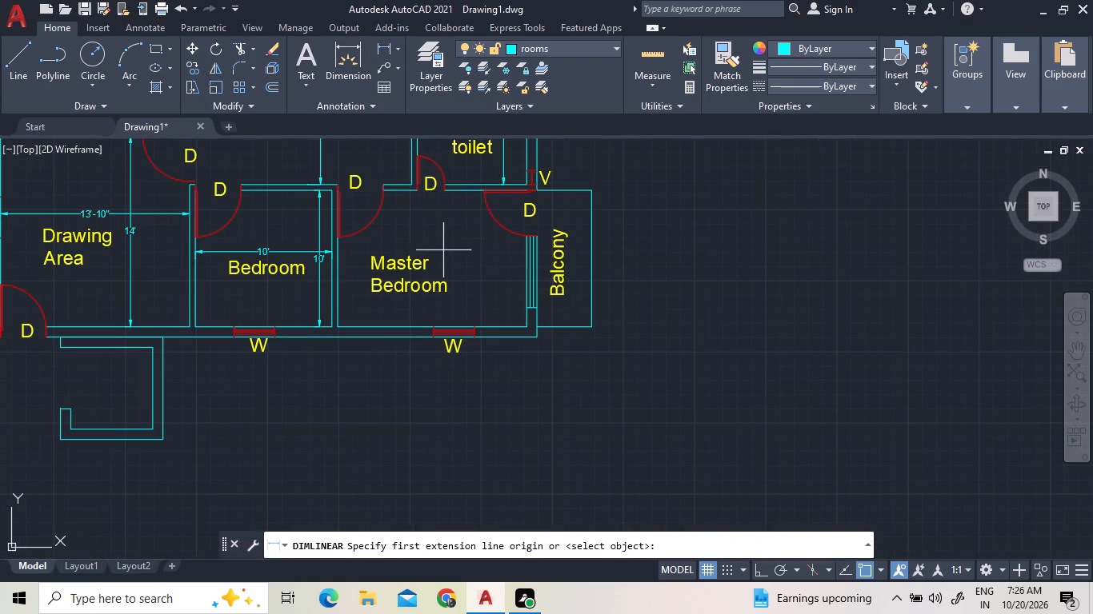
scroll(528, 246, up, 3)
scroll(511, 323, down, 1)
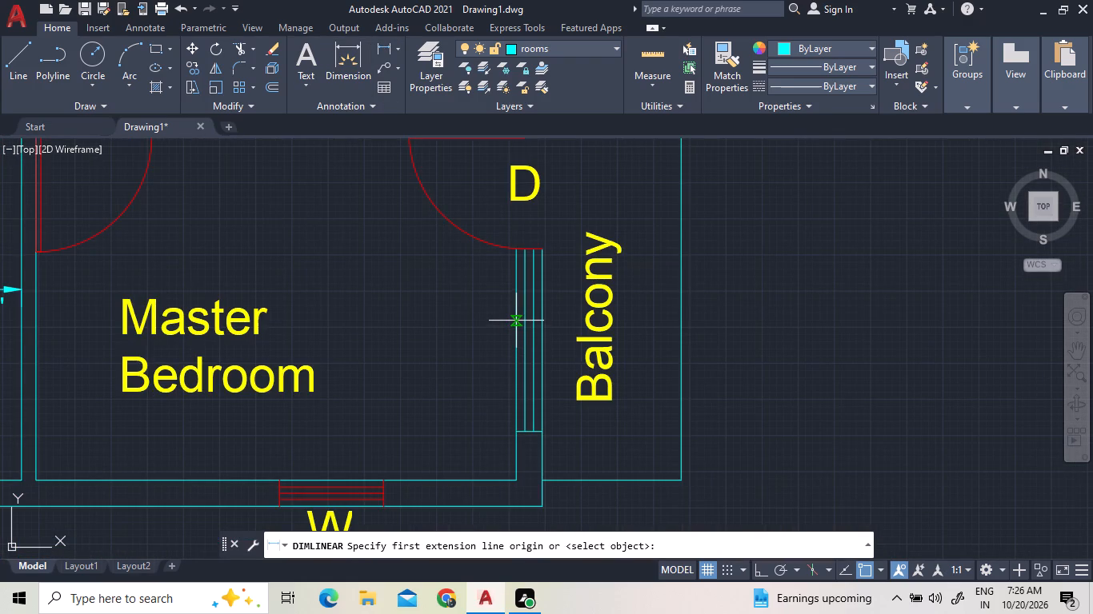
click(515, 320)
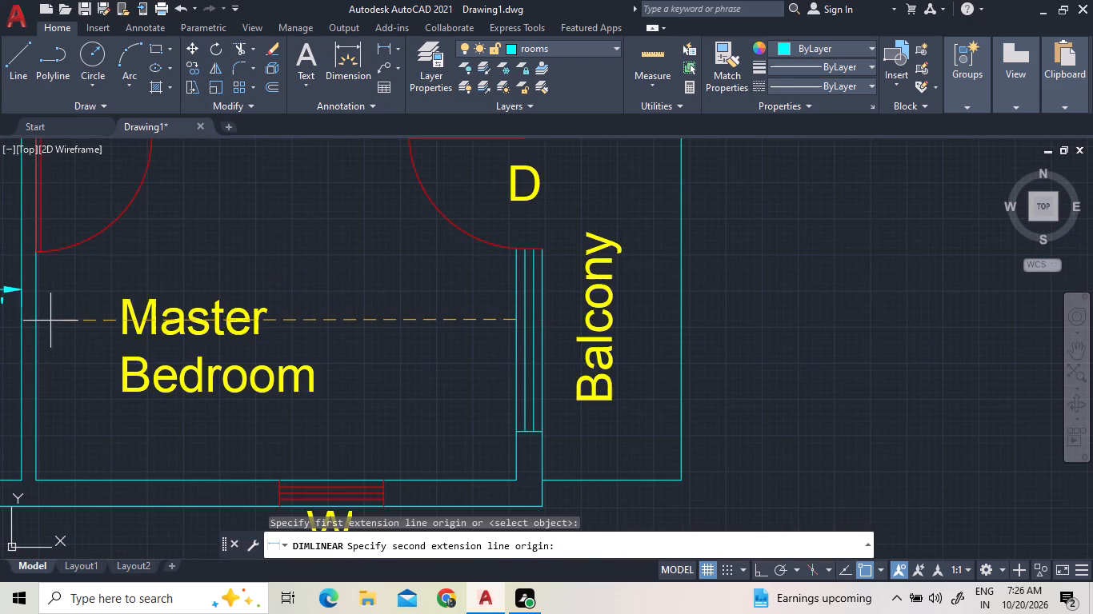
click(37, 321)
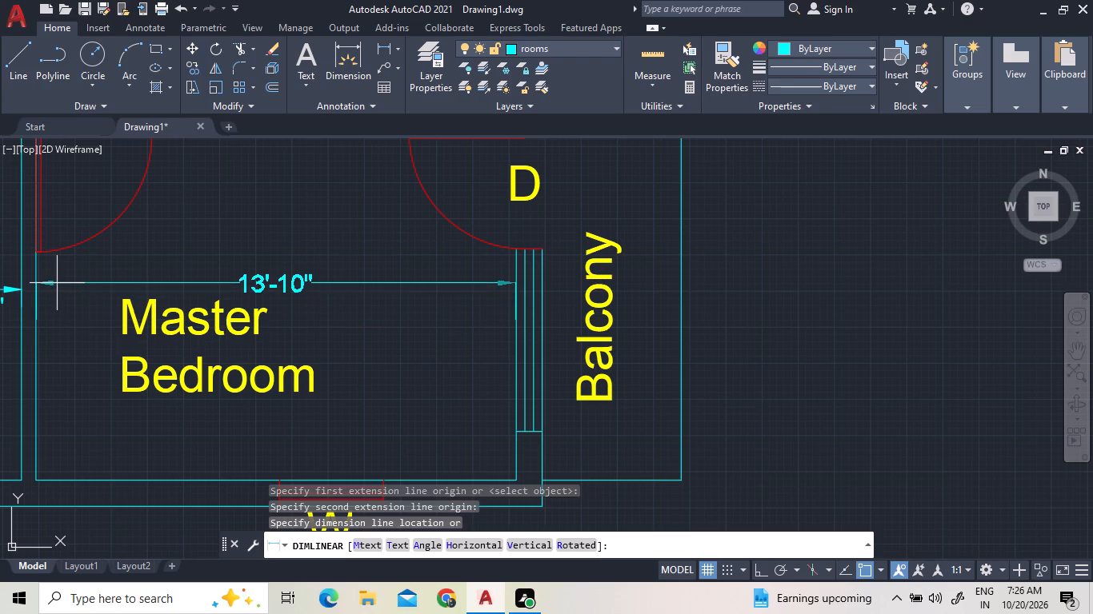
click(57, 283)
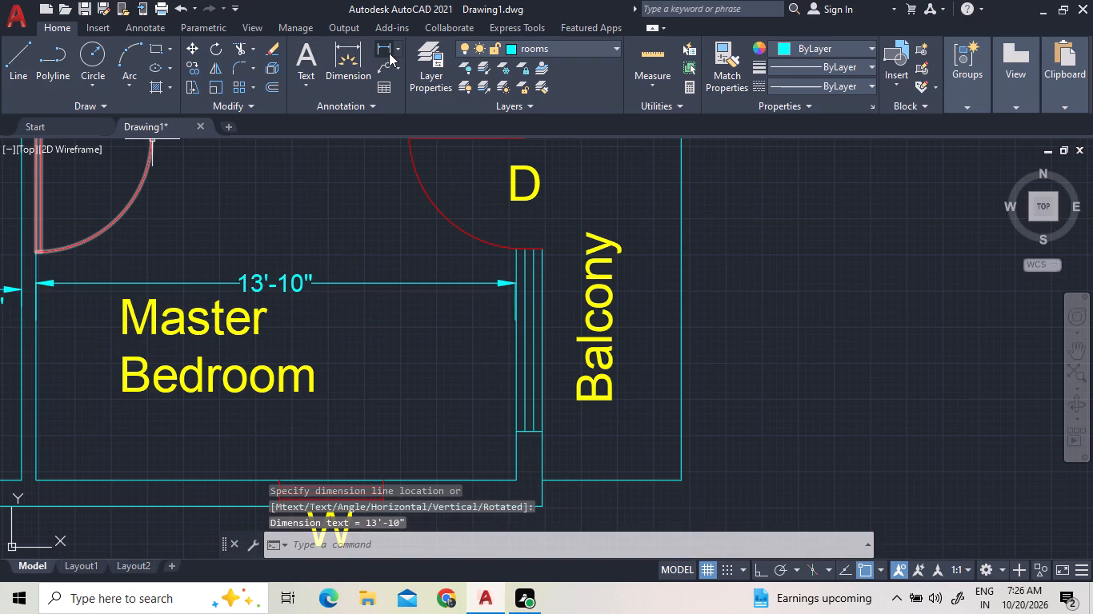
click(384, 53)
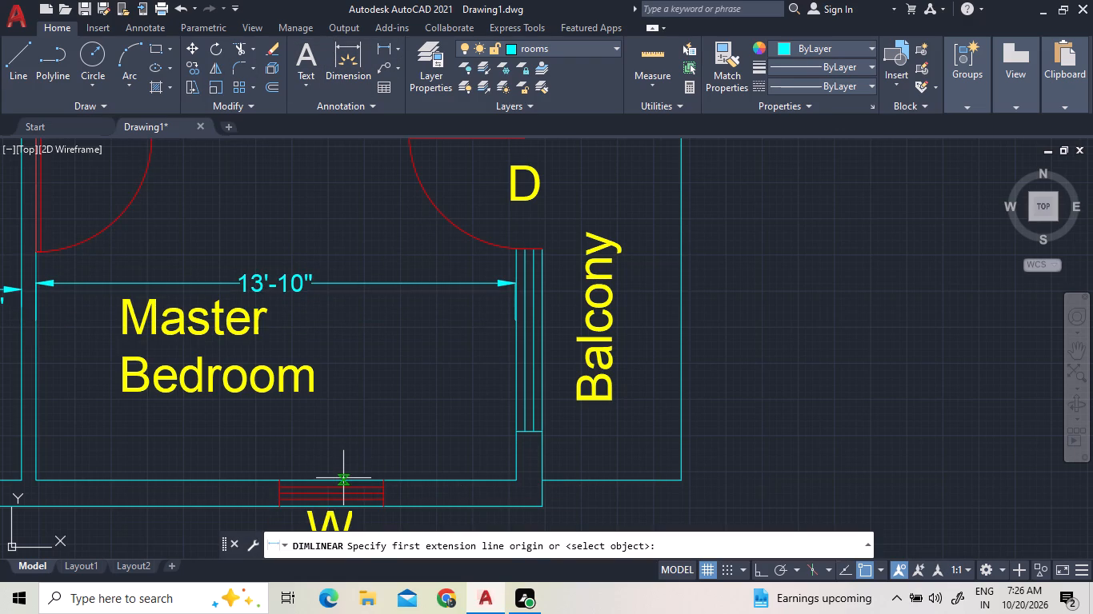
click(343, 479)
scroll(347, 325, down, 3)
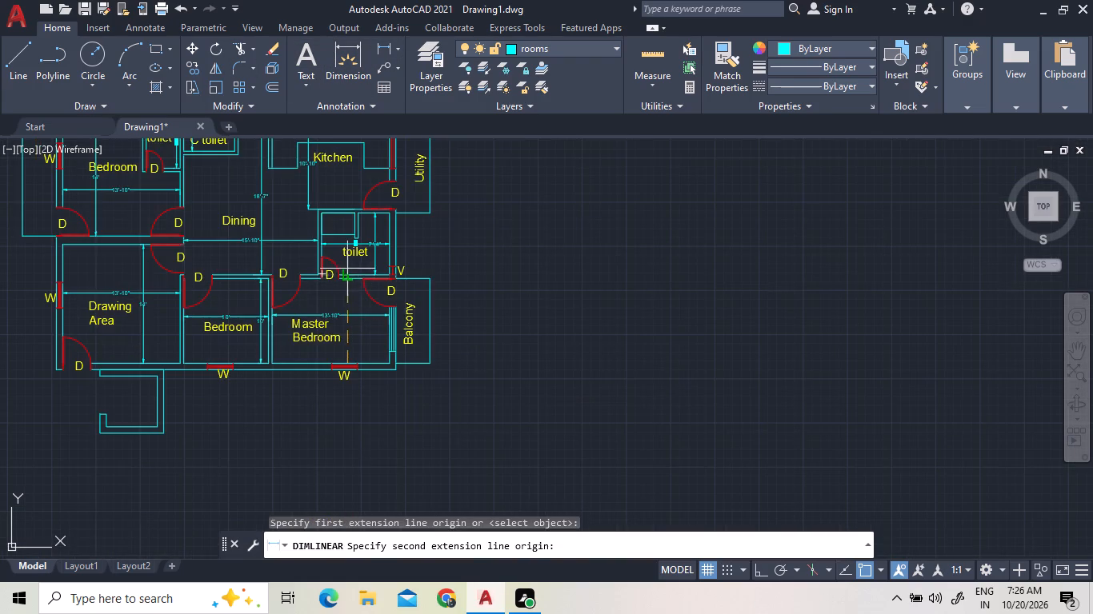
scroll(350, 266, up, 3)
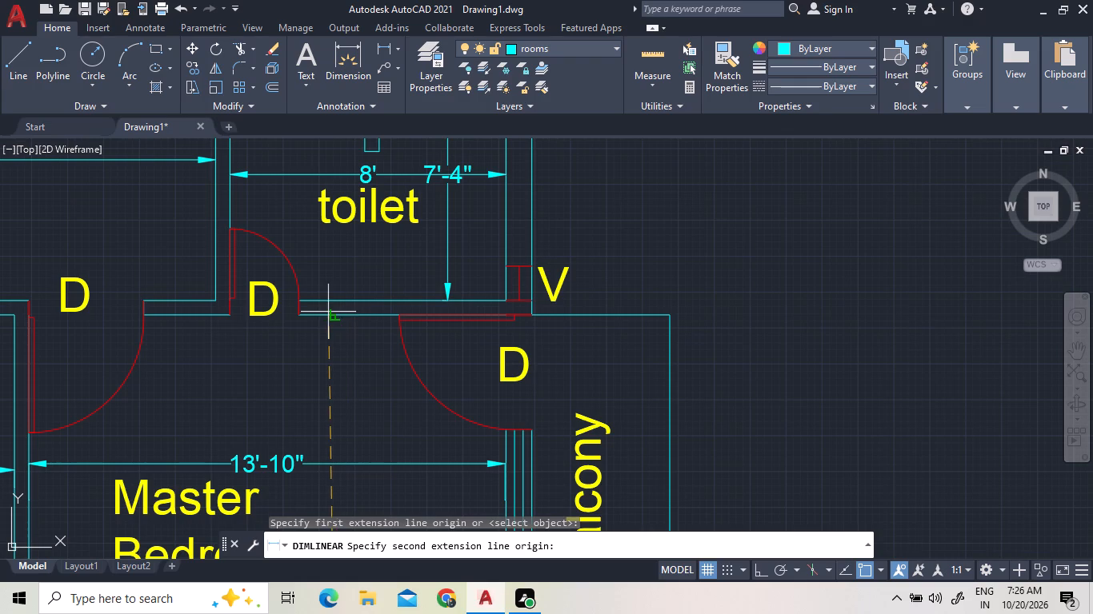
click(337, 316)
click(348, 329)
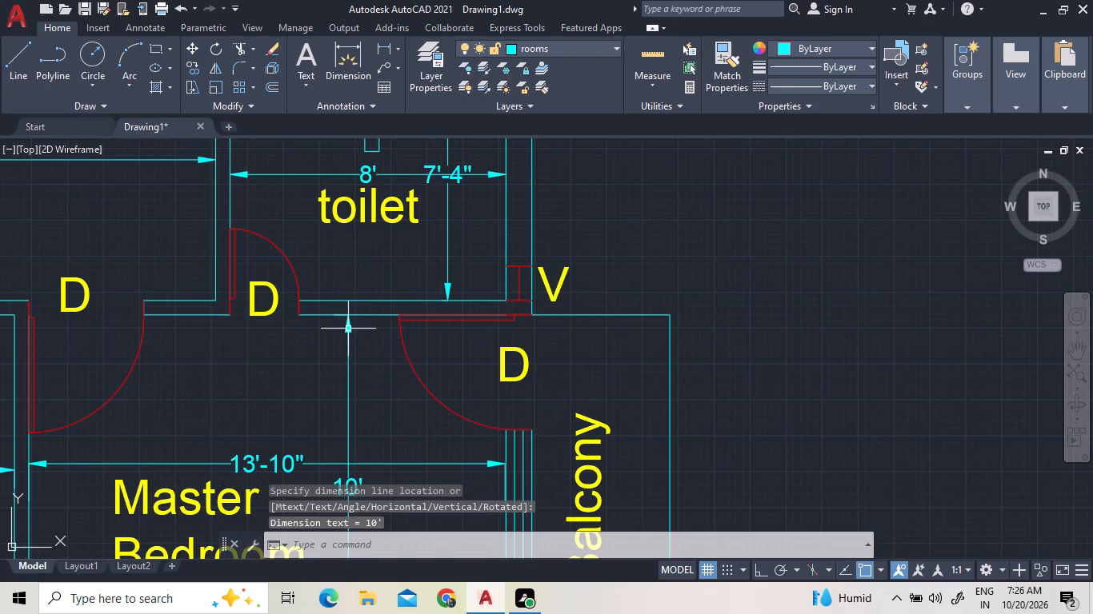
Add a linear dimension for the width of the unlabelled strip west of the northwest Bedroom, just below its north edge.
scroll(465, 343, down, 2)
scroll(186, 300, down, 1)
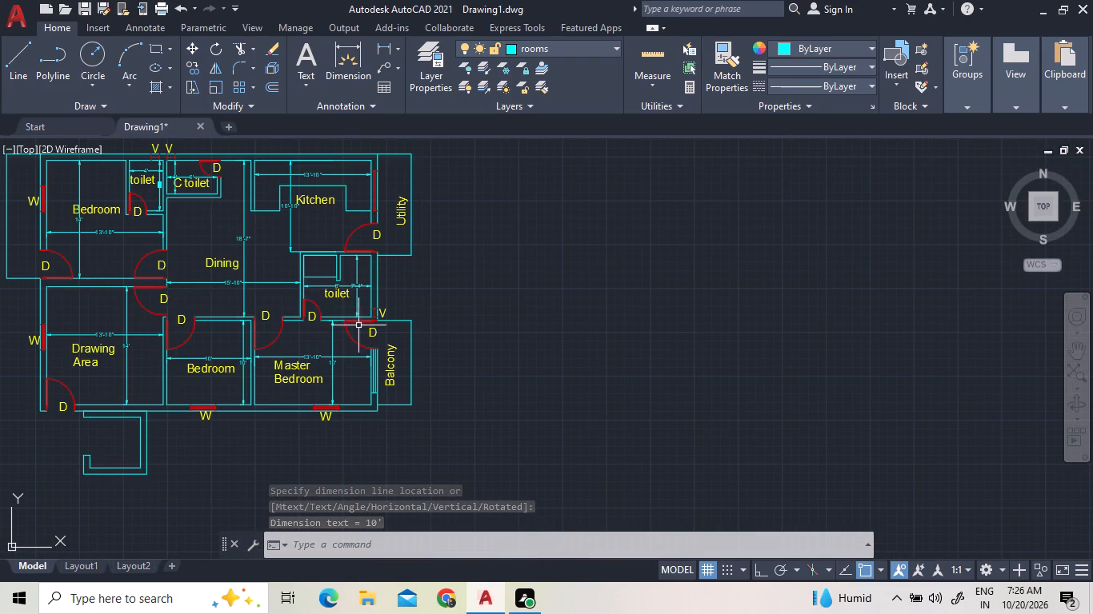
scroll(360, 326, up, 2)
scroll(360, 353, down, 2)
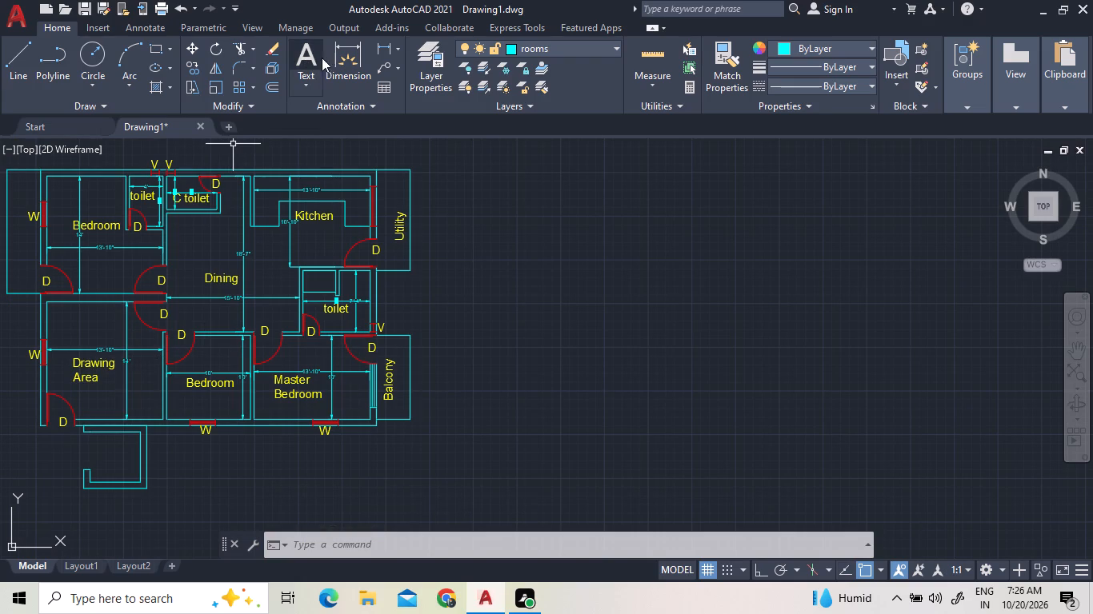
click(378, 46)
scroll(4, 296, down, 2)
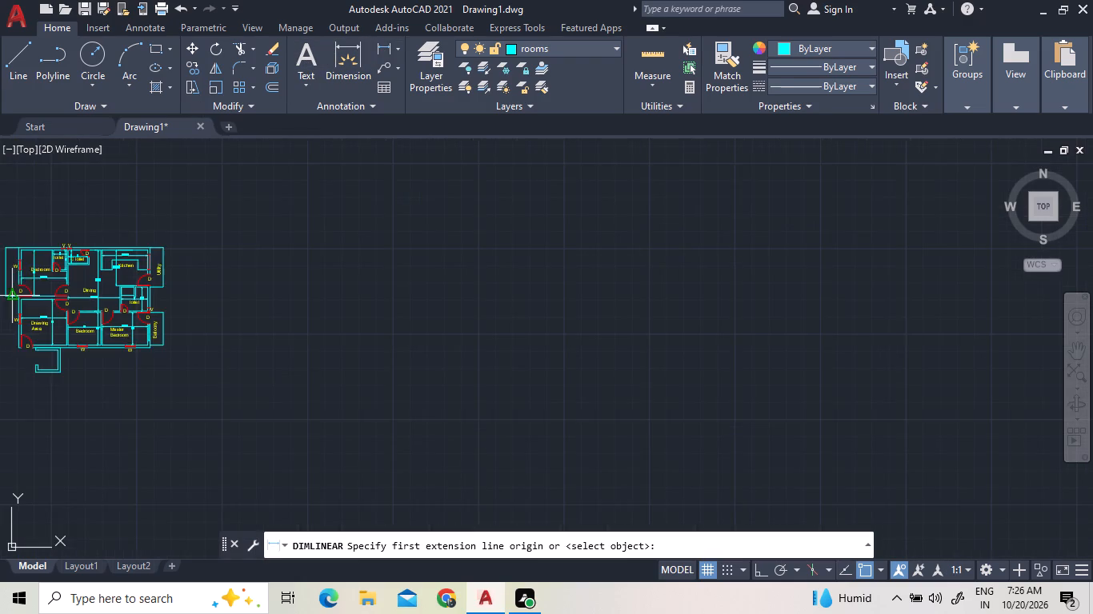
scroll(20, 249, up, 2)
scroll(163, 317, down, 1)
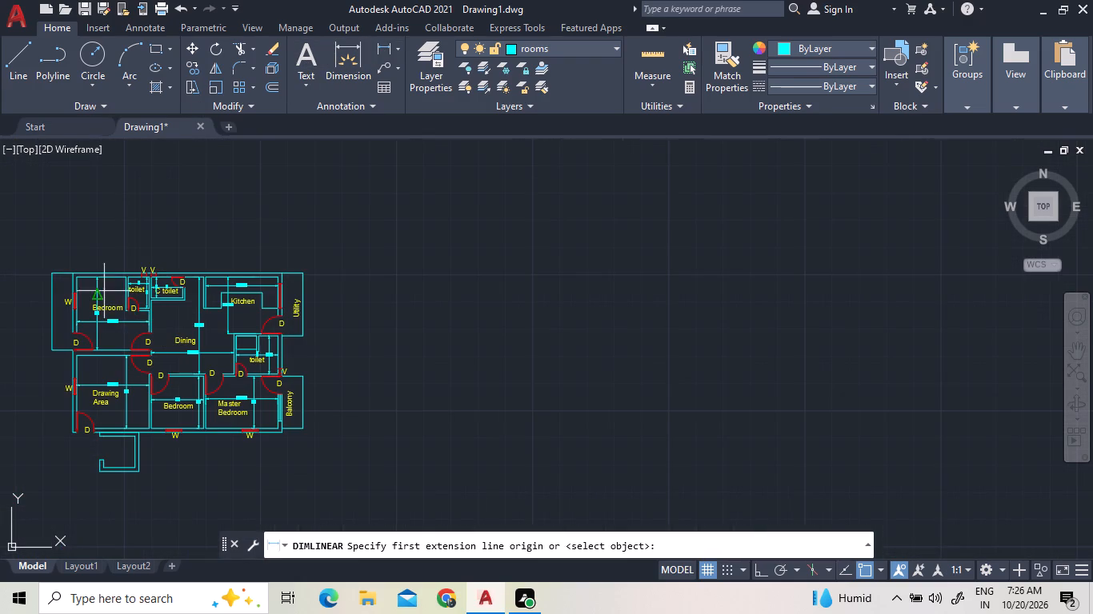
scroll(16, 276, up, 2)
scroll(84, 263, up, 2)
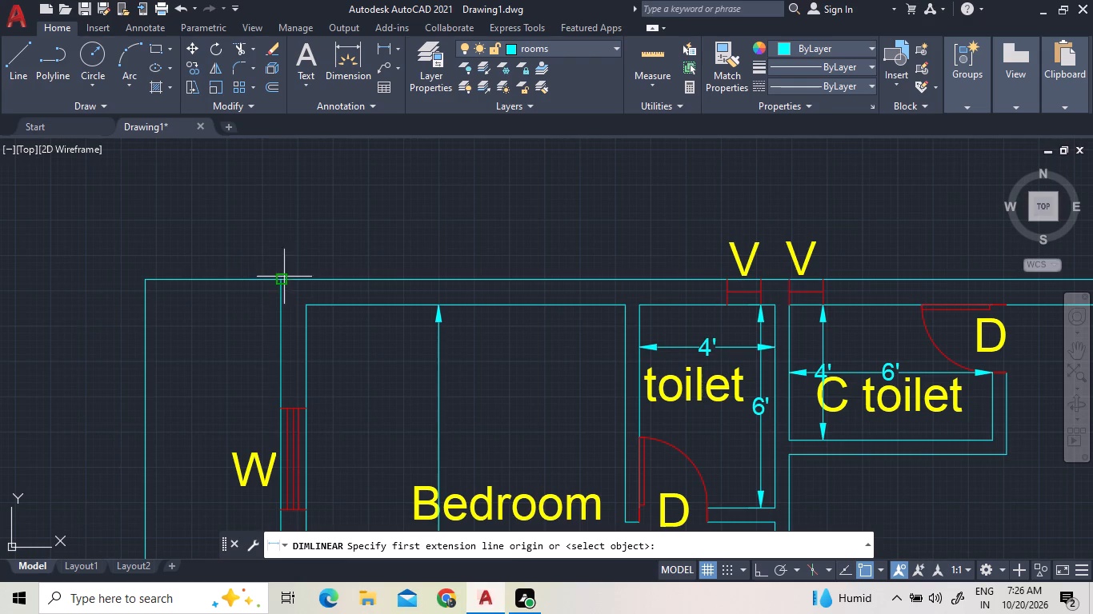
click(286, 274)
click(140, 278)
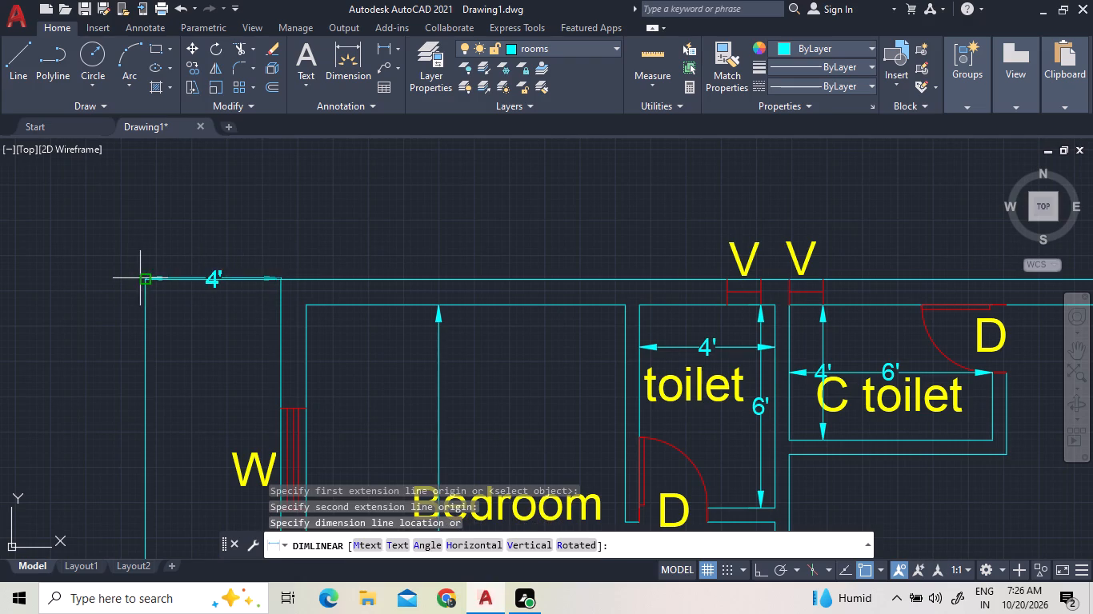
click(141, 308)
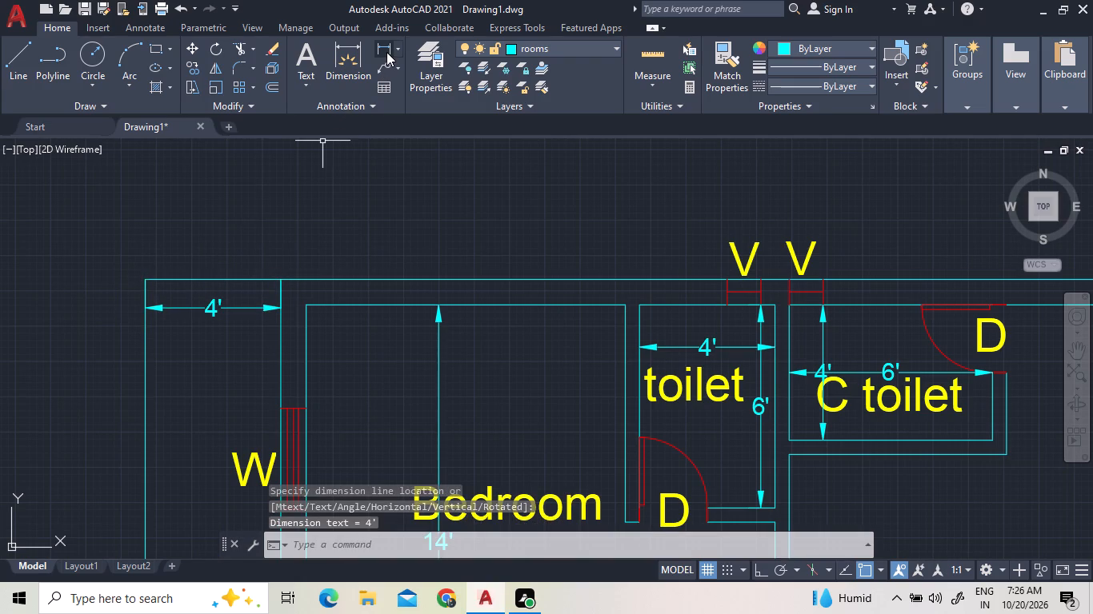
Add a linear dimension for the north–south depth of the unlabelled strip west of the northwest Bedroom, just inside its west edge.
click(386, 52)
click(150, 274)
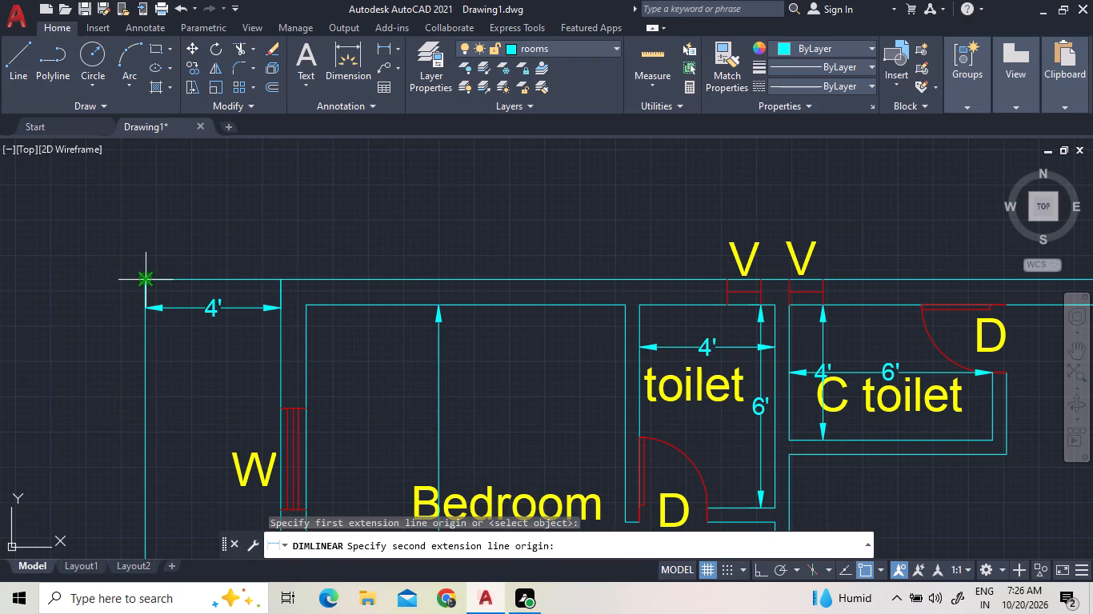
scroll(152, 273, down, 3)
scroll(158, 481, up, 3)
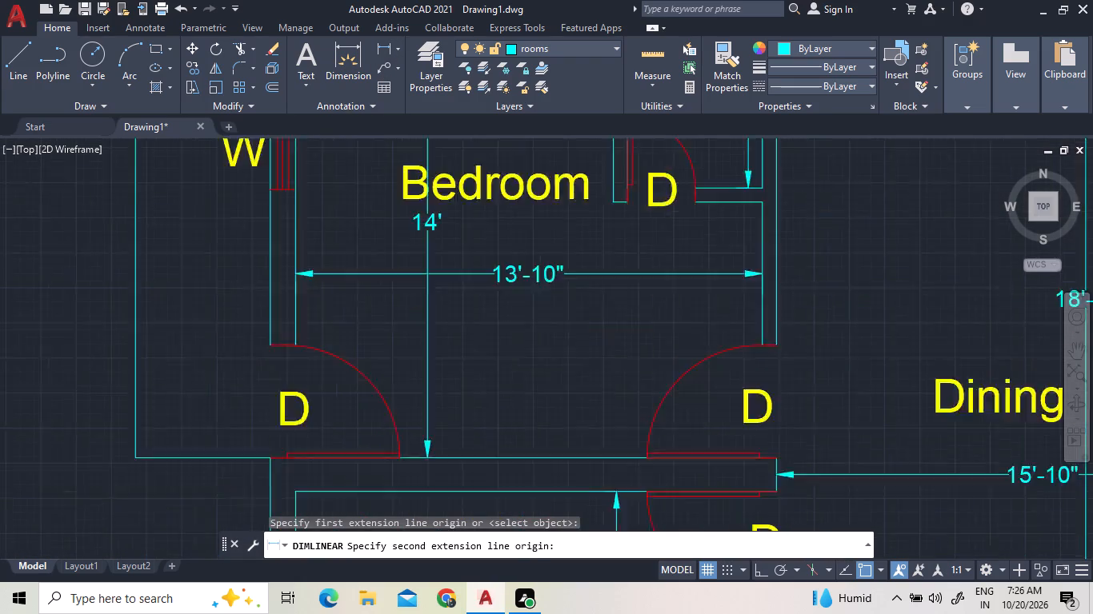
click(122, 449)
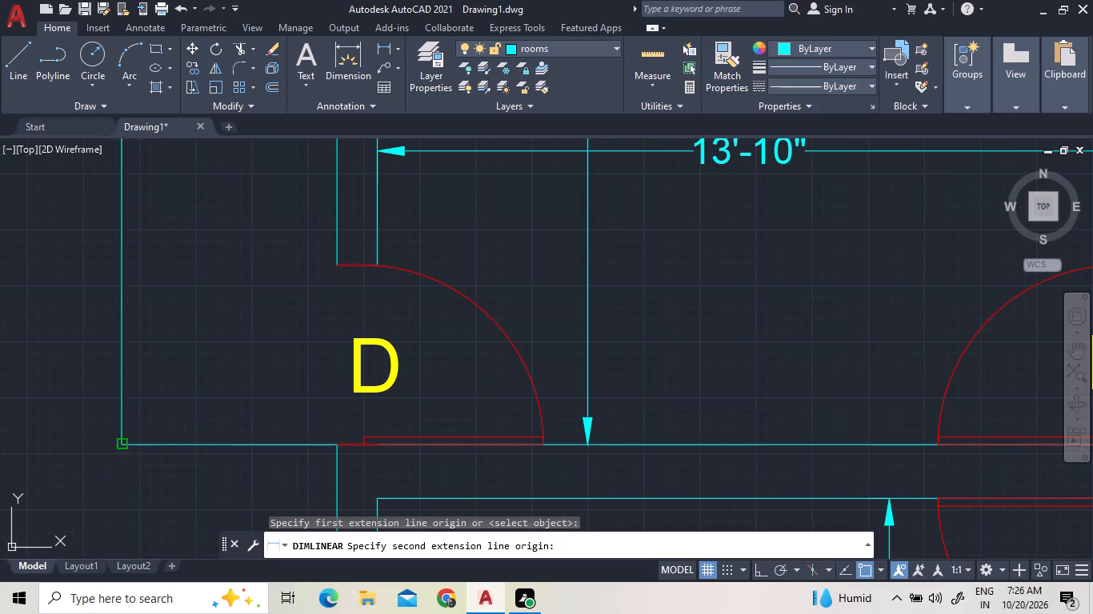
click(174, 454)
Add linear dimensions for the Utility strip's width, just below its north edge, and its north–south depth, just inside its east edge.
scroll(170, 457, down, 4)
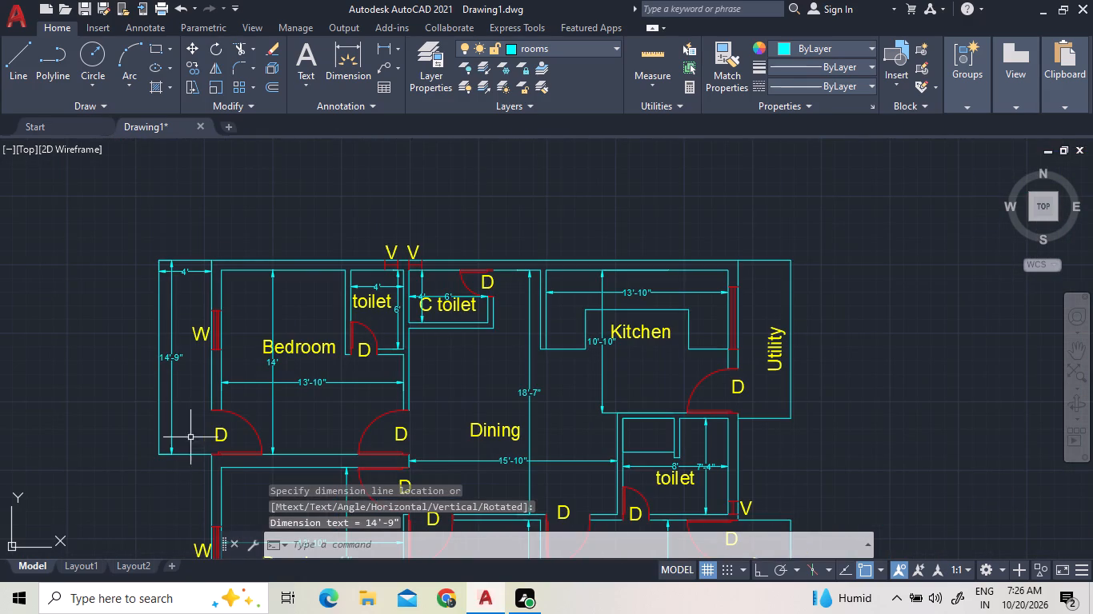
scroll(558, 297, down, 2)
scroll(719, 329, up, 3)
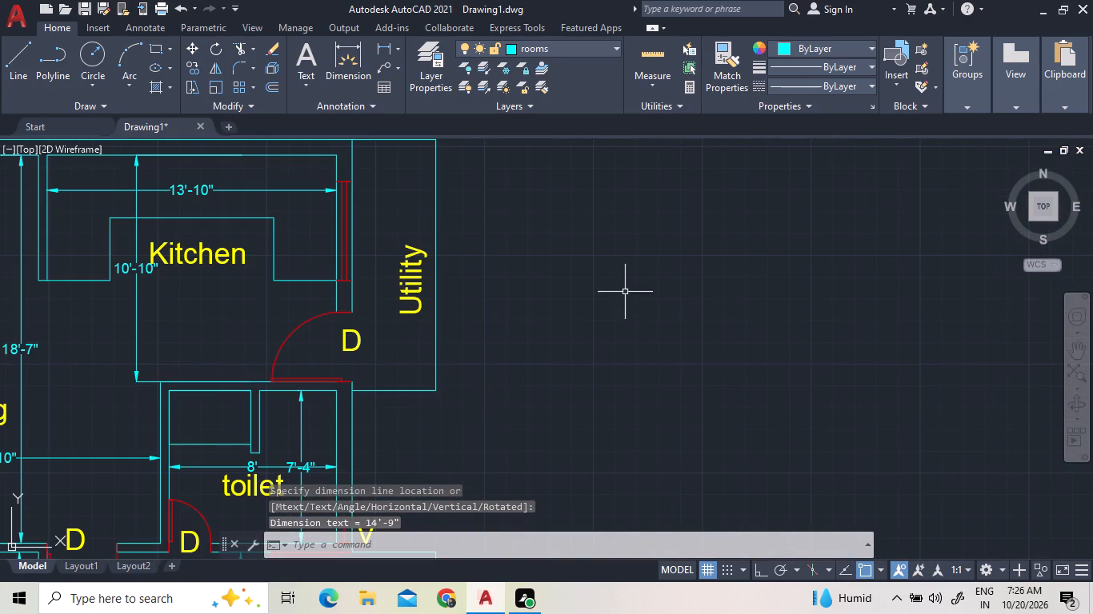
scroll(393, 218, down, 2)
scroll(413, 186, up, 3)
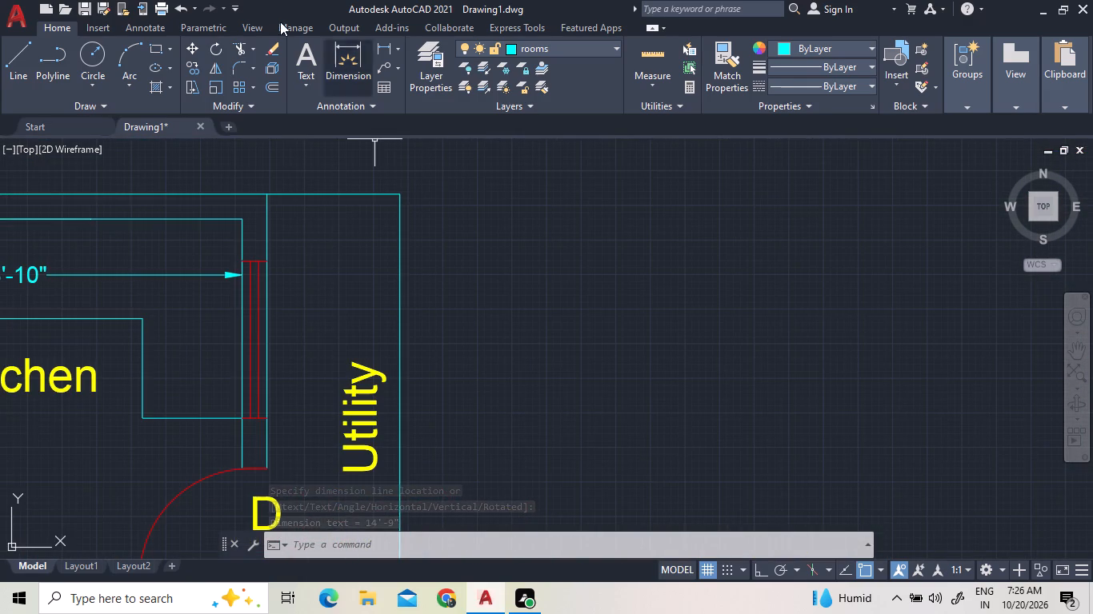
click(386, 46)
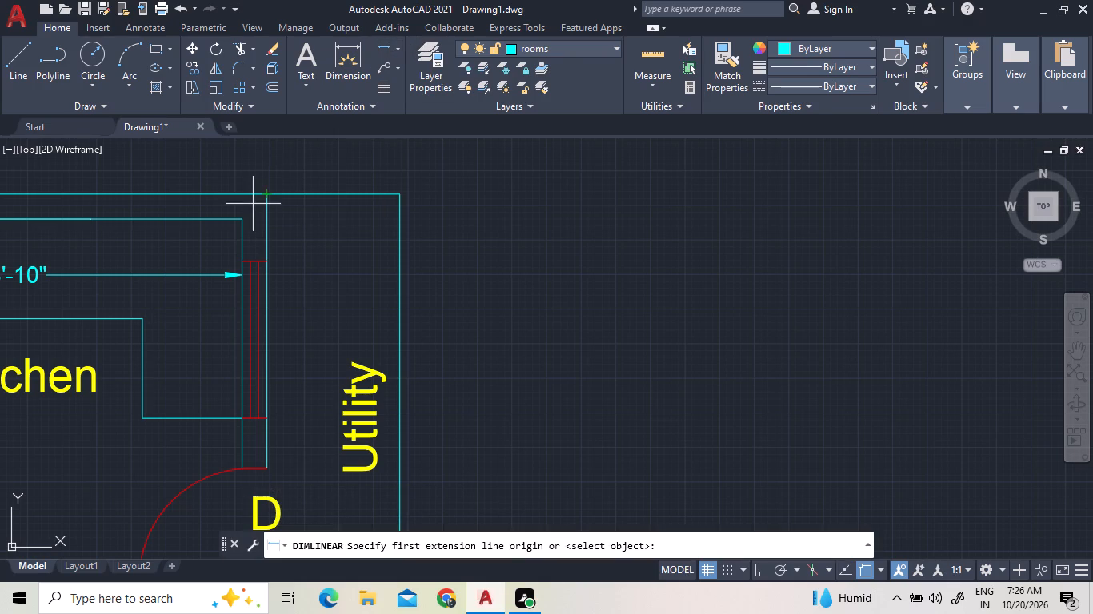
click(267, 189)
click(398, 192)
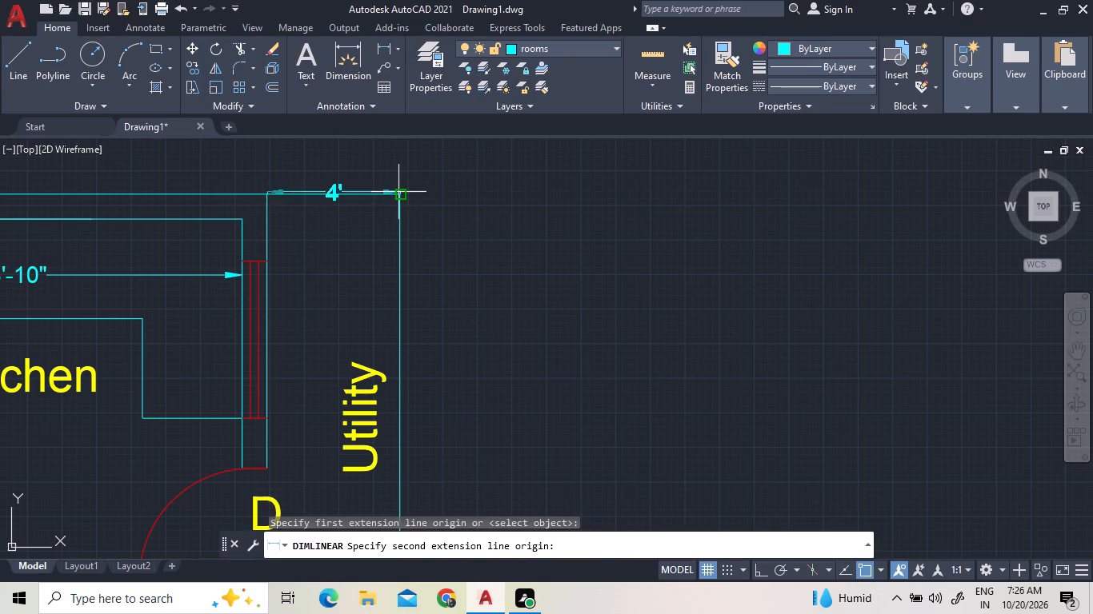
click(398, 217)
click(378, 46)
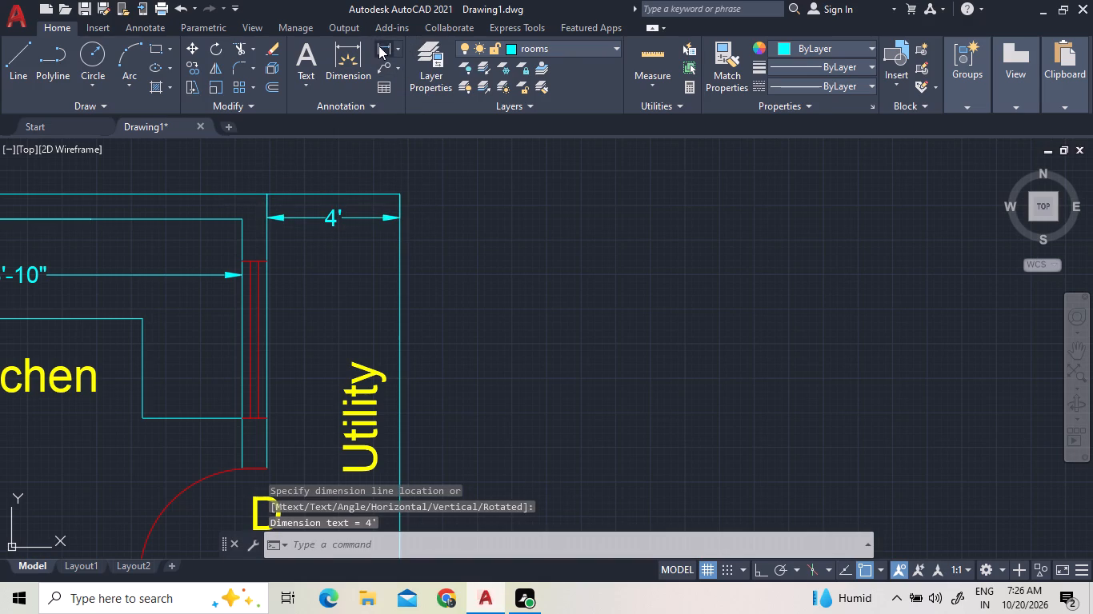
click(398, 195)
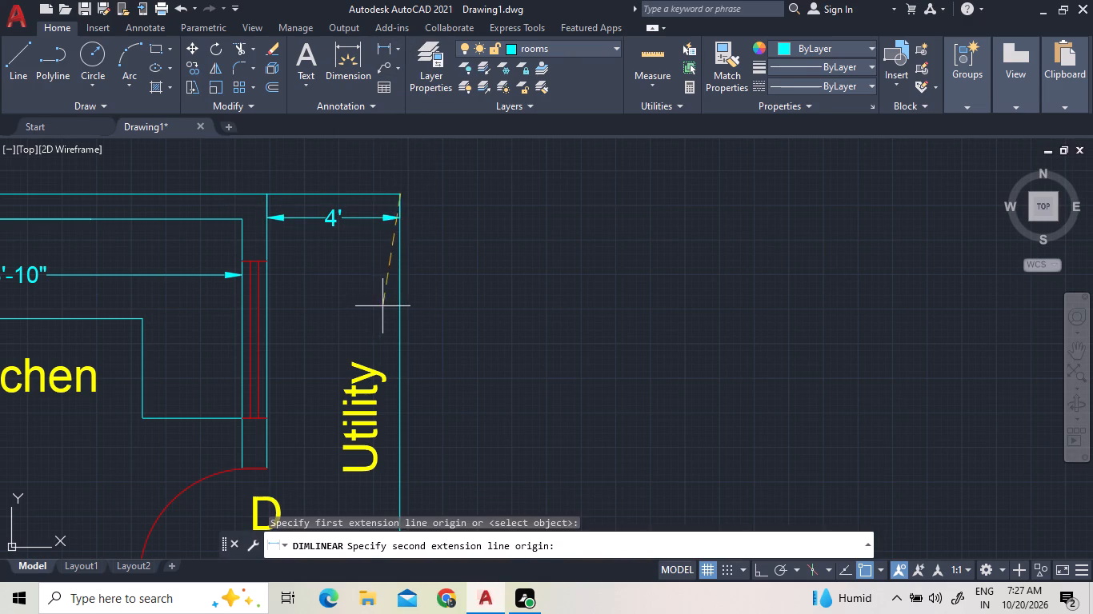
scroll(386, 303, down, 2)
scroll(413, 434, up, 3)
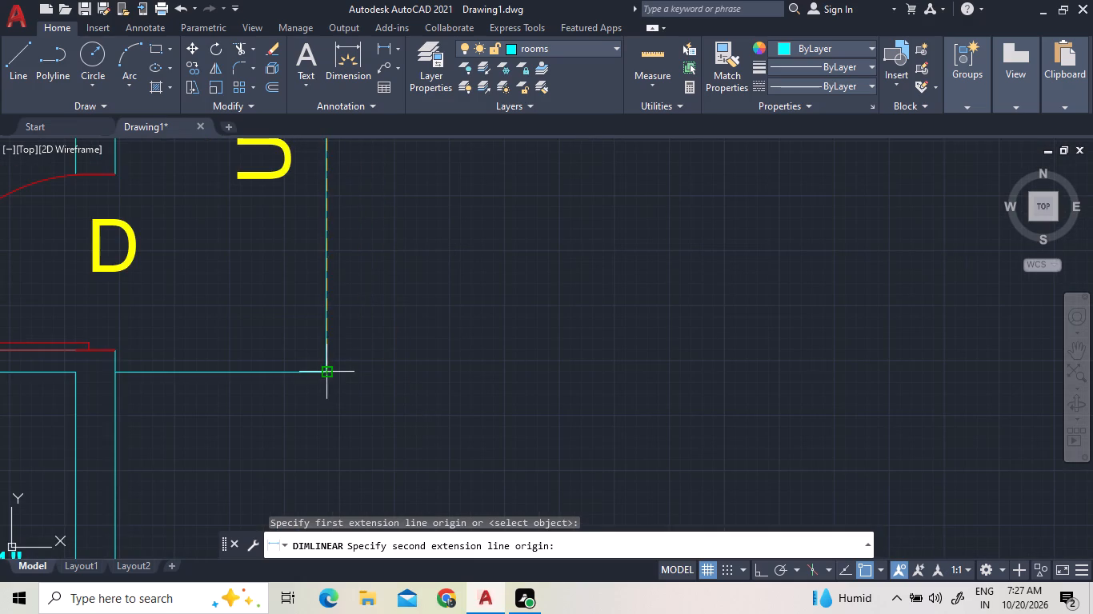
click(330, 376)
click(303, 377)
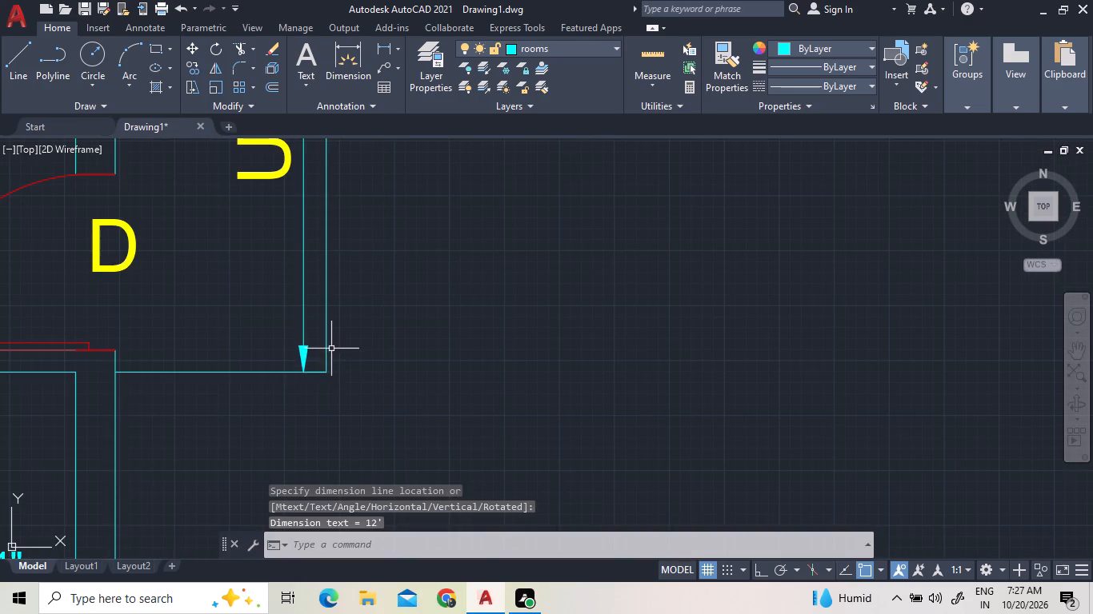
Add linear dimensions for the Balcony's width east of the Master Bedroom, just below its north edge, and its north–south depth, inside its east edge.
scroll(331, 347, down, 2)
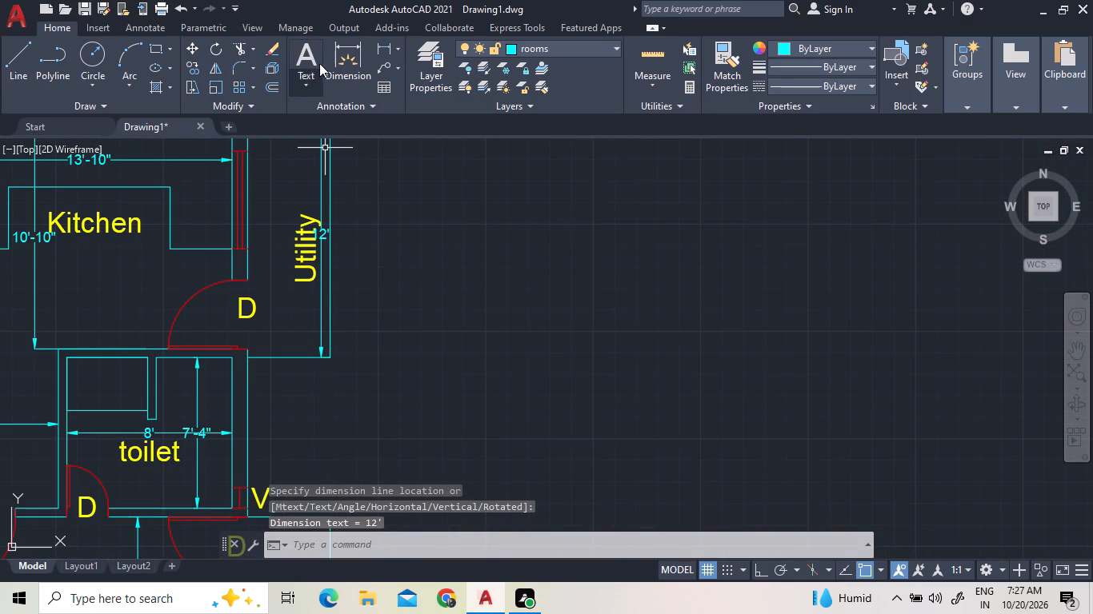
click(388, 46)
scroll(386, 119, down, 3)
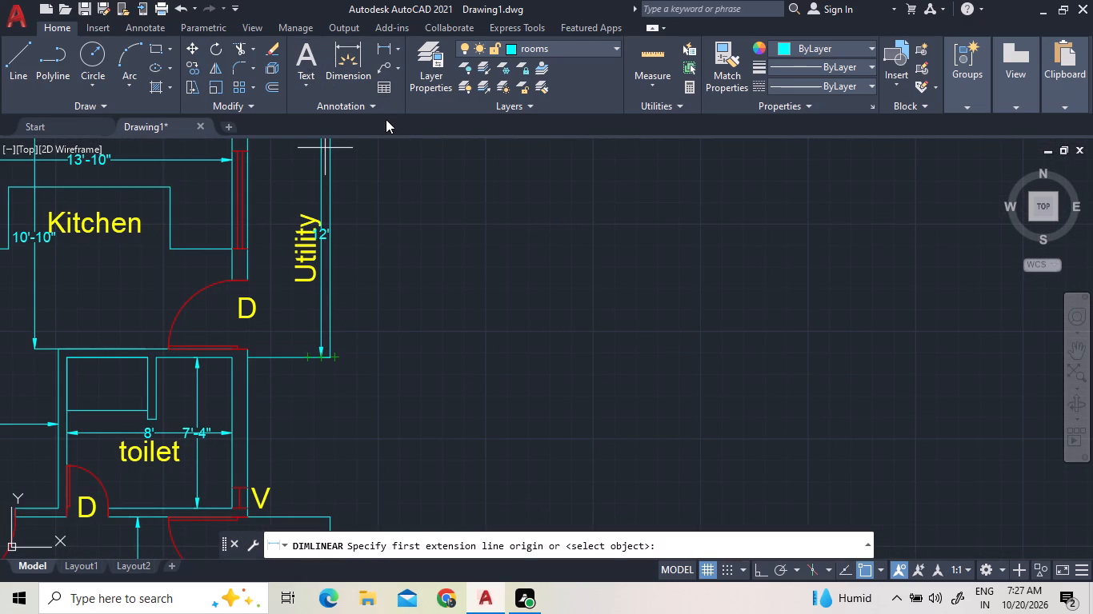
scroll(406, 244, down, 3)
scroll(385, 338, up, 3)
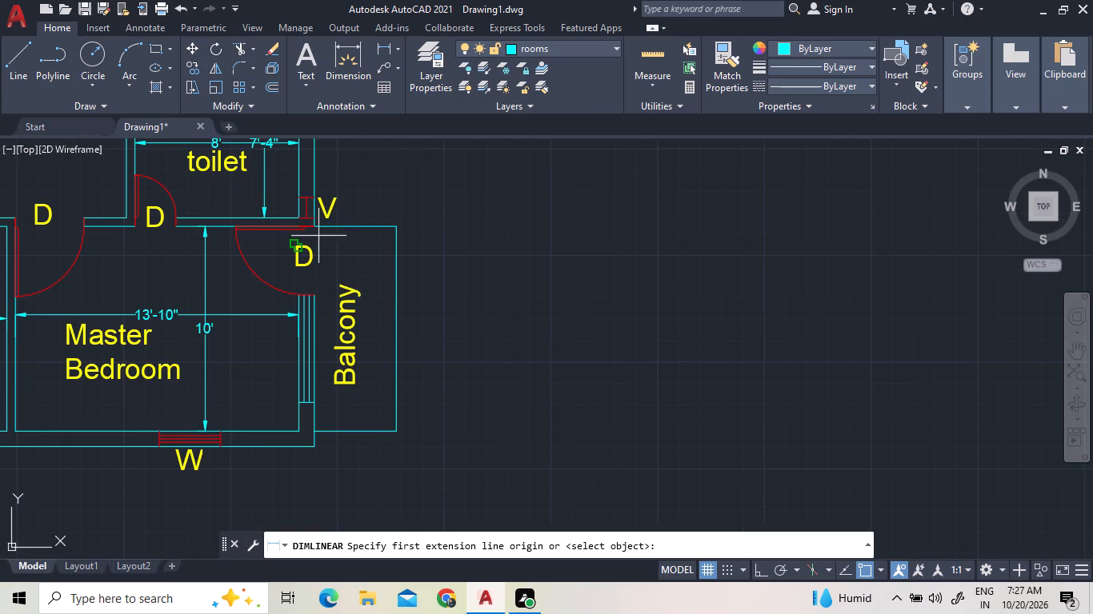
scroll(318, 236, up, 3)
drag(297, 198, 310, 198)
click(635, 198)
click(627, 257)
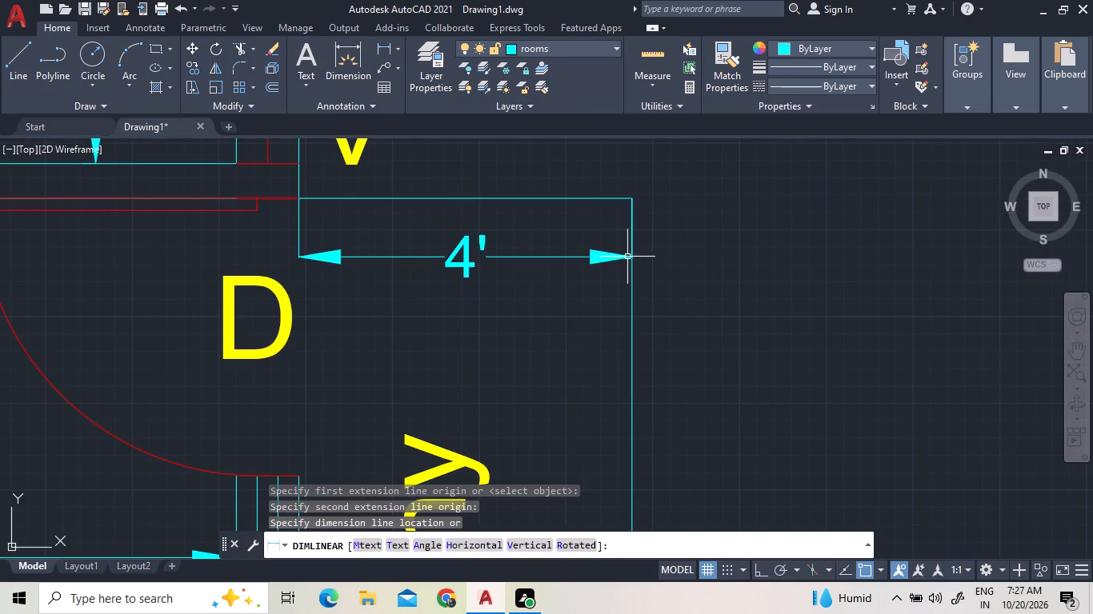
click(384, 41)
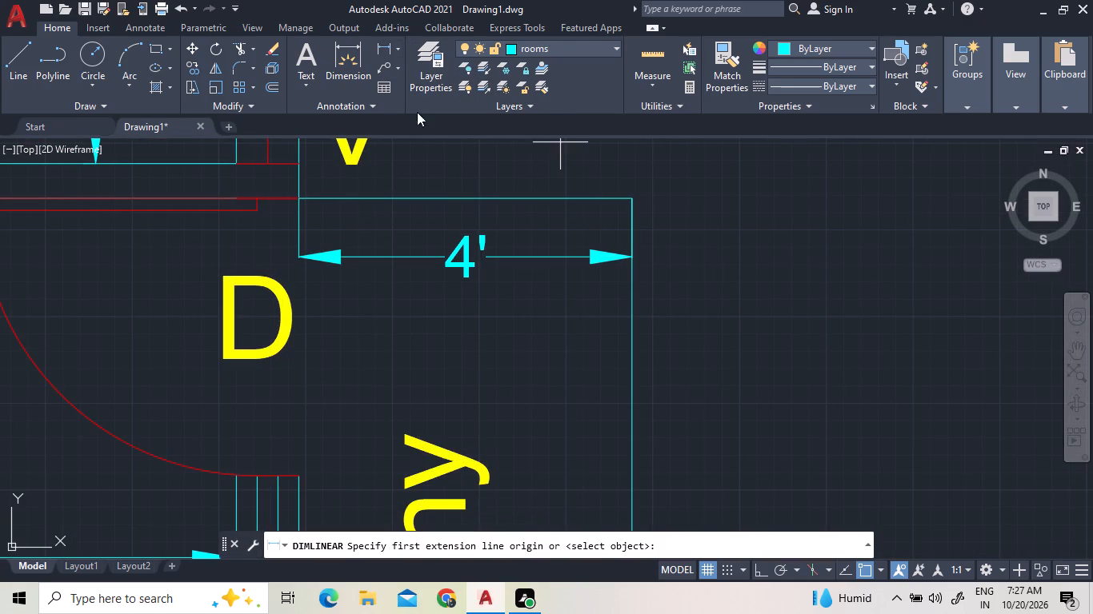
click(629, 197)
scroll(615, 281, down, 3)
scroll(615, 472, up, 4)
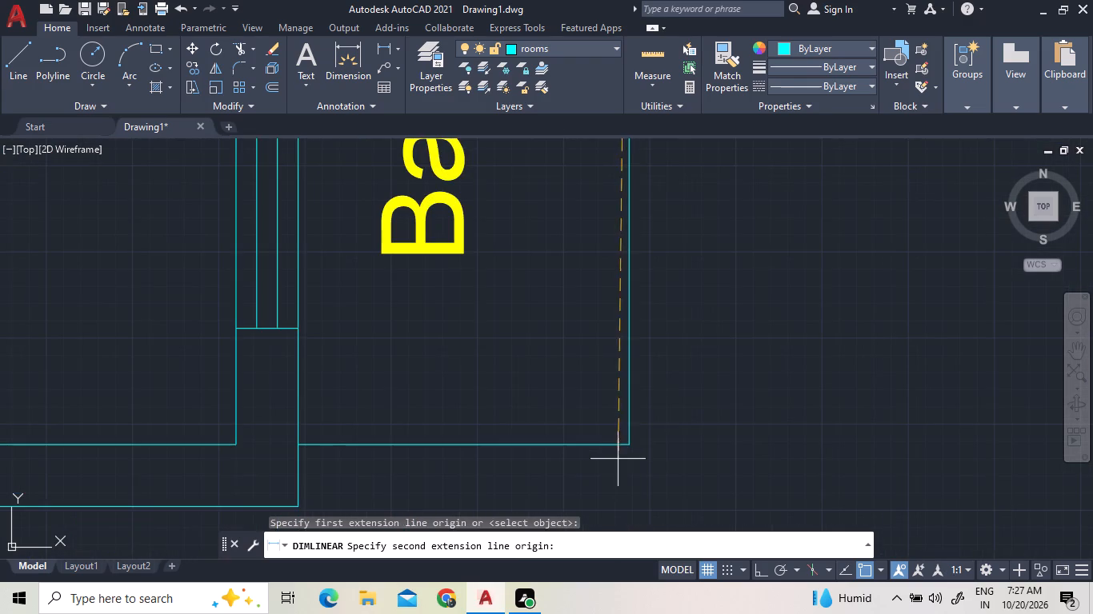
click(631, 445)
click(575, 449)
Copy the Balcony name from east of the Master Bedroom into the north part of the unlabelled strip west of the northwest Bedroom.
scroll(608, 425, down, 2)
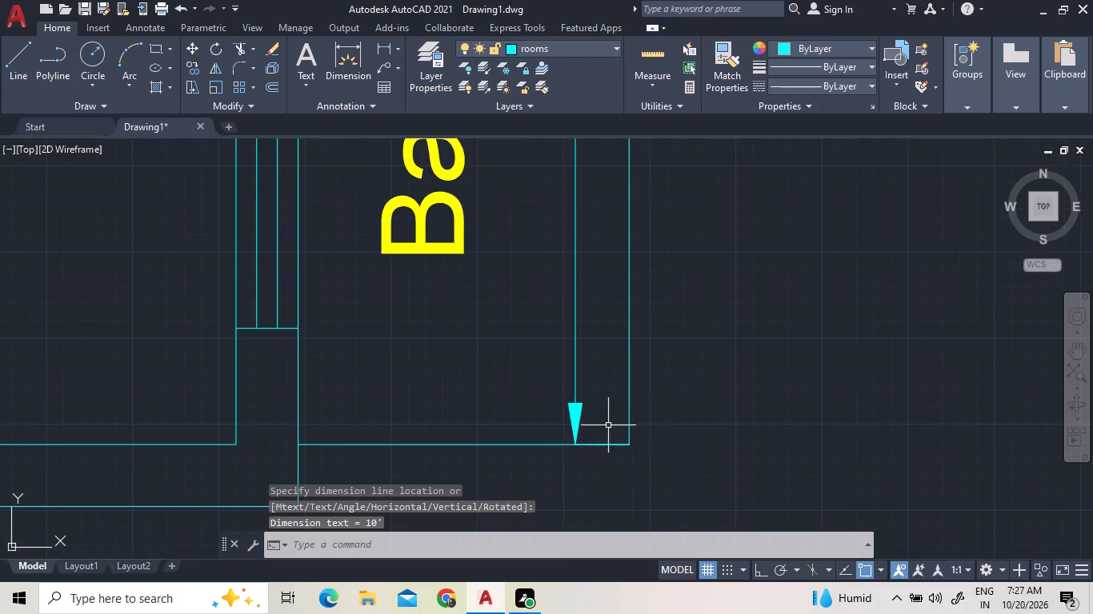
scroll(608, 425, down, 1)
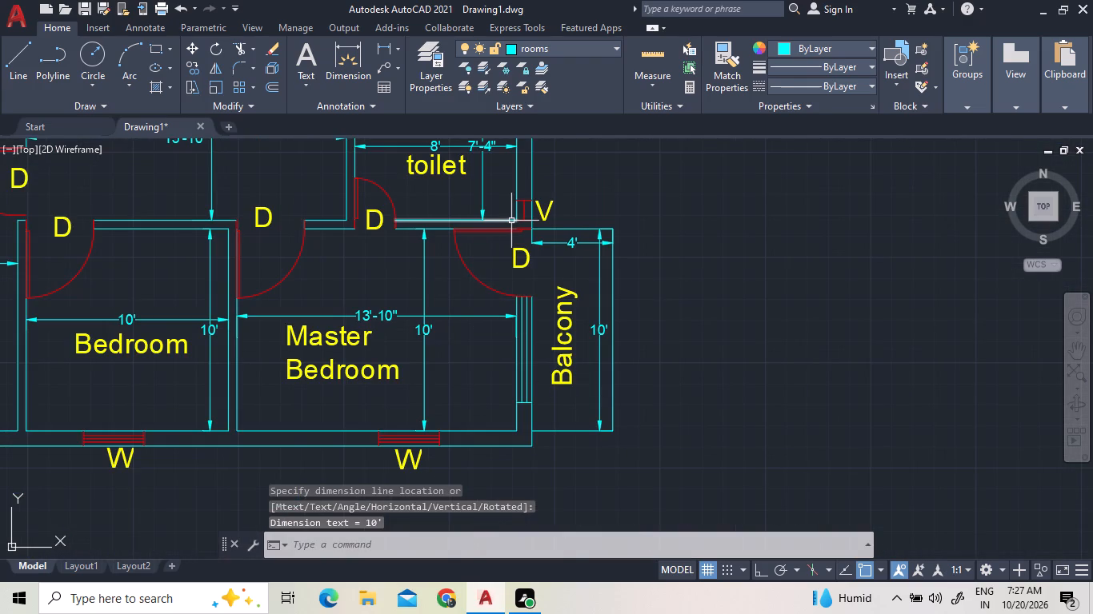
scroll(639, 385, down, 1)
click(590, 354)
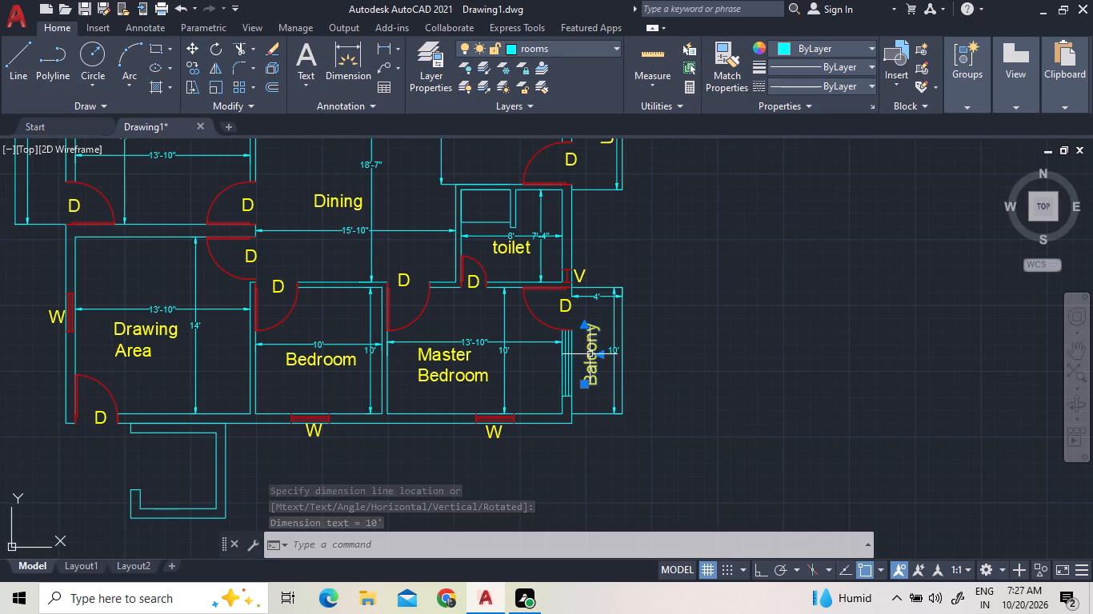
right_click(586, 349)
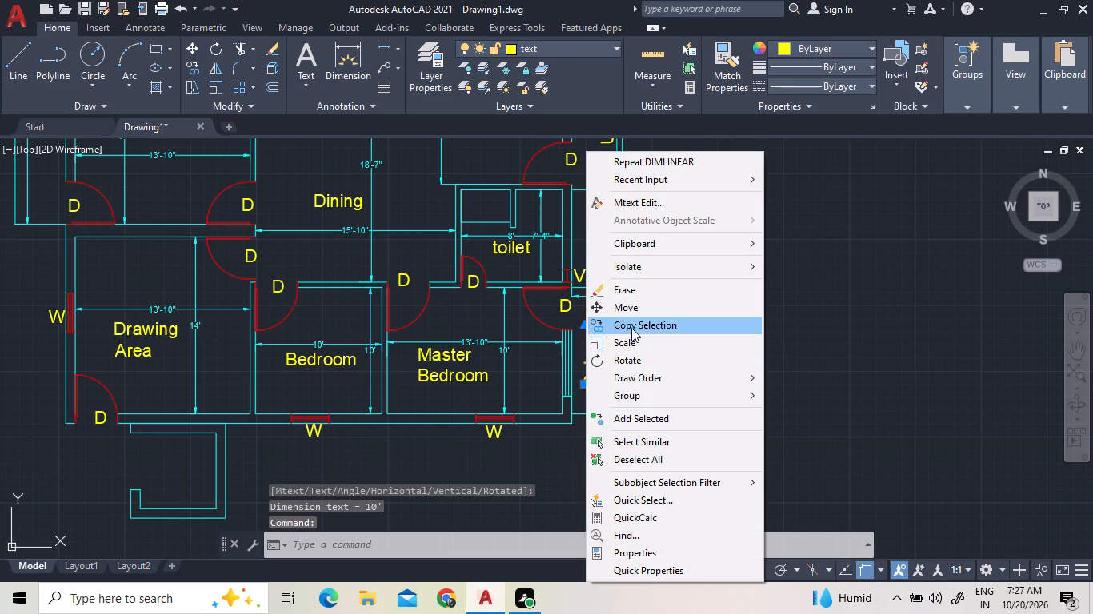
double_click(631, 328)
scroll(403, 320, down, 4)
scroll(322, 268, up, 4)
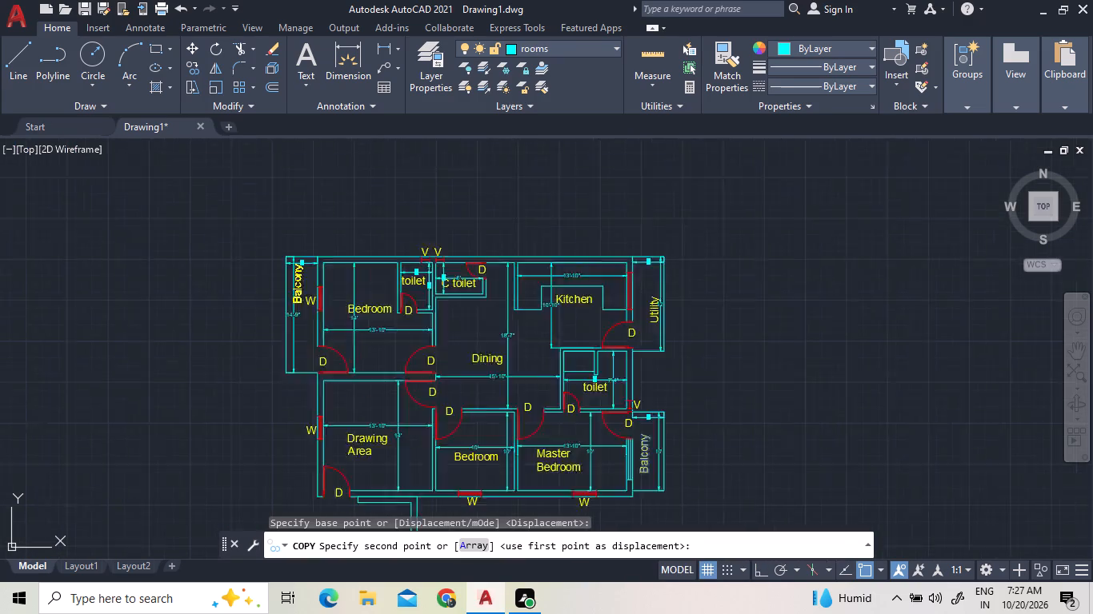
scroll(309, 350, up, 2)
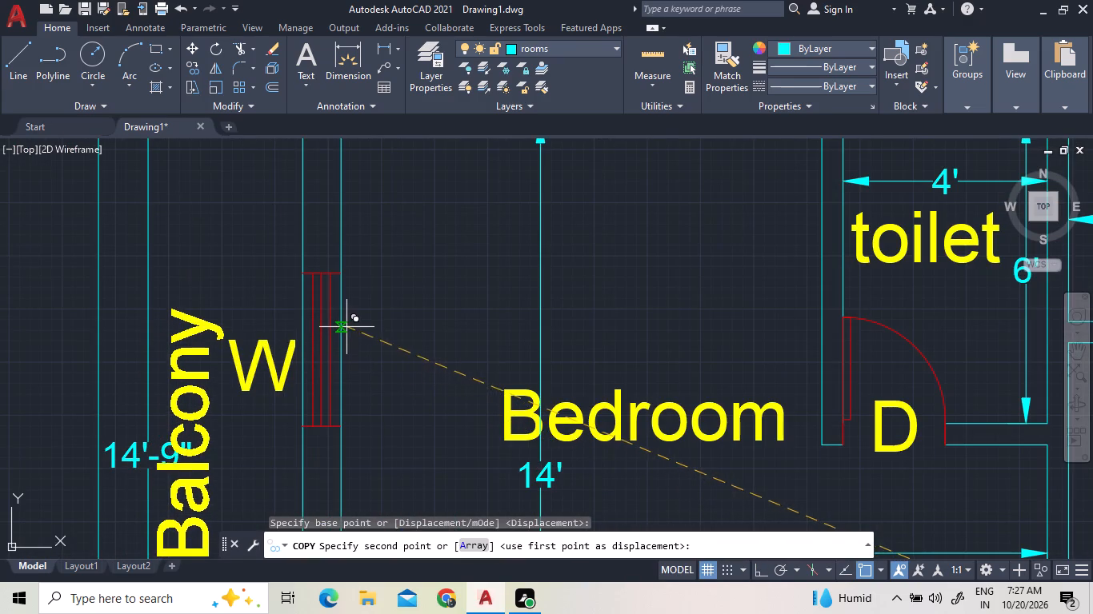
click(351, 165)
right_click(460, 216)
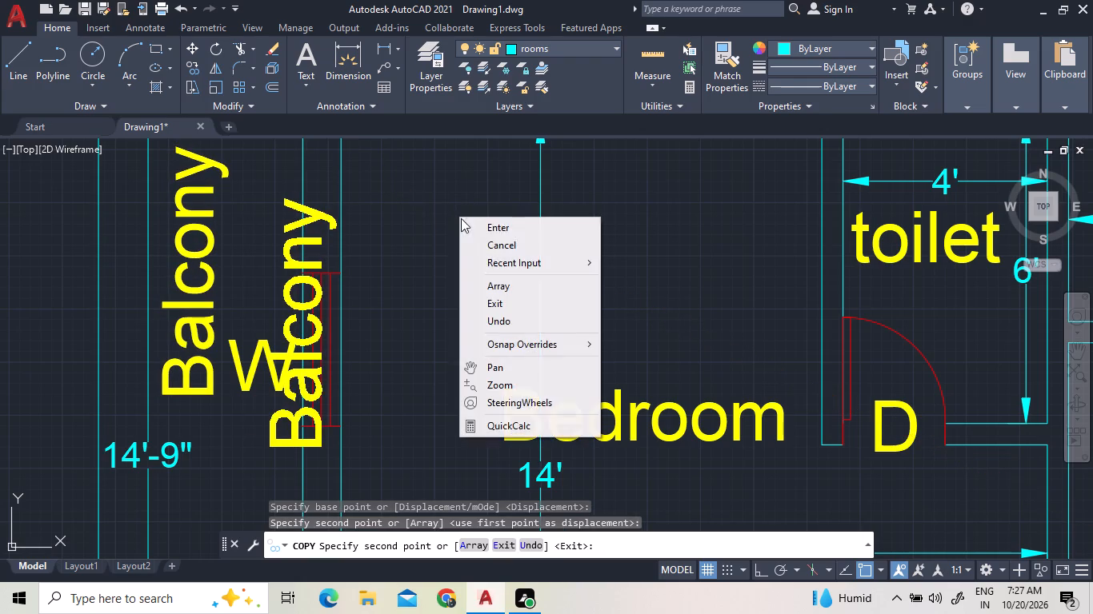
click(481, 232)
Move the copied Balcony name south within the west strip, placing it below the W window mark.
scroll(449, 251, down, 3)
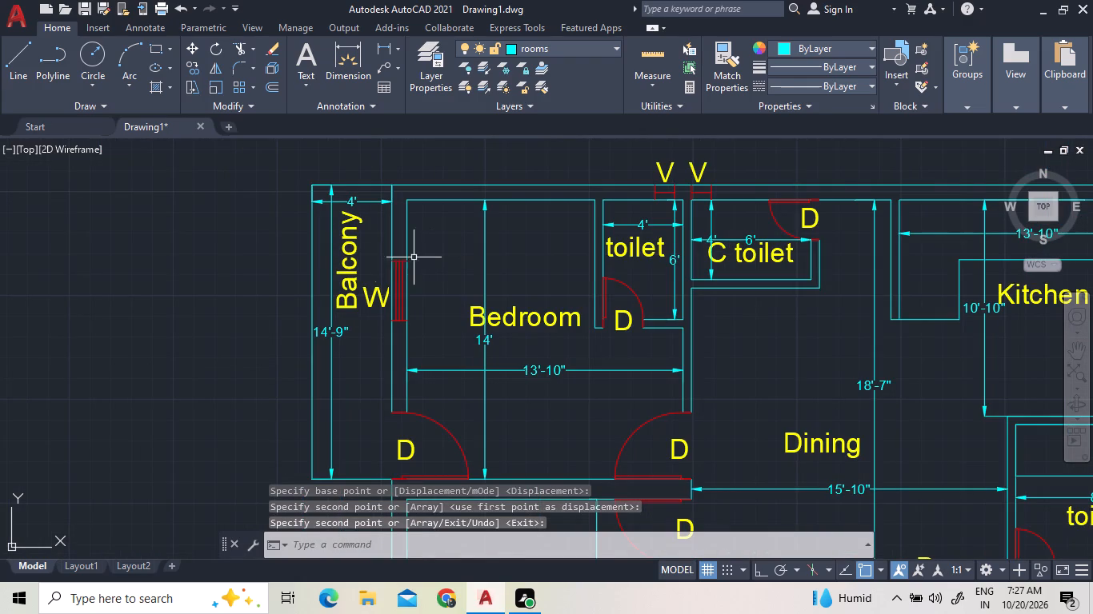
click(364, 247)
click(349, 241)
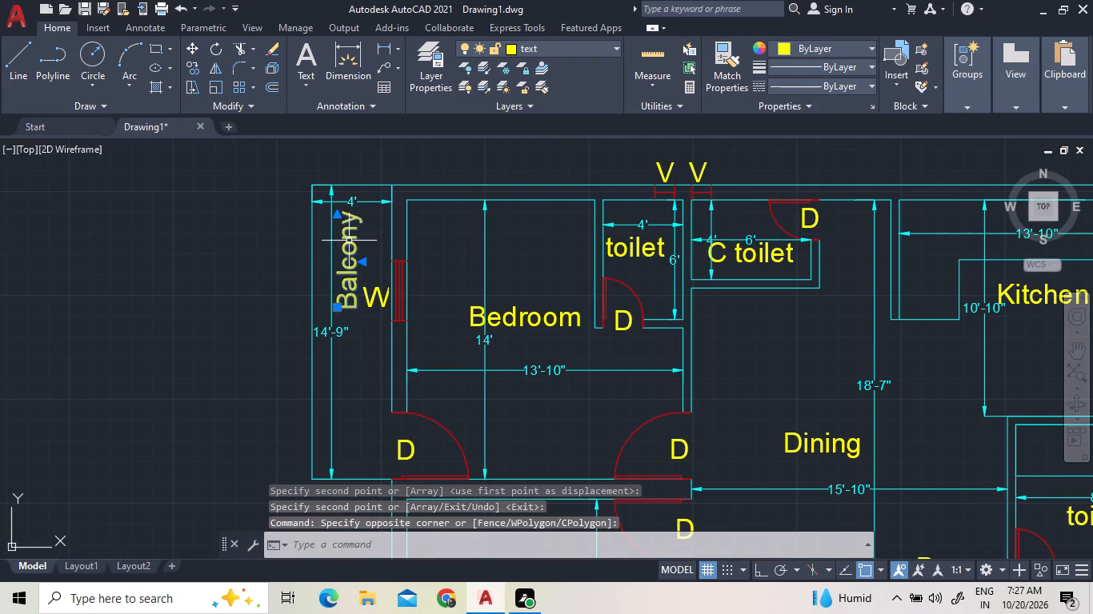
right_click(349, 239)
click(386, 305)
drag(386, 305, 384, 317)
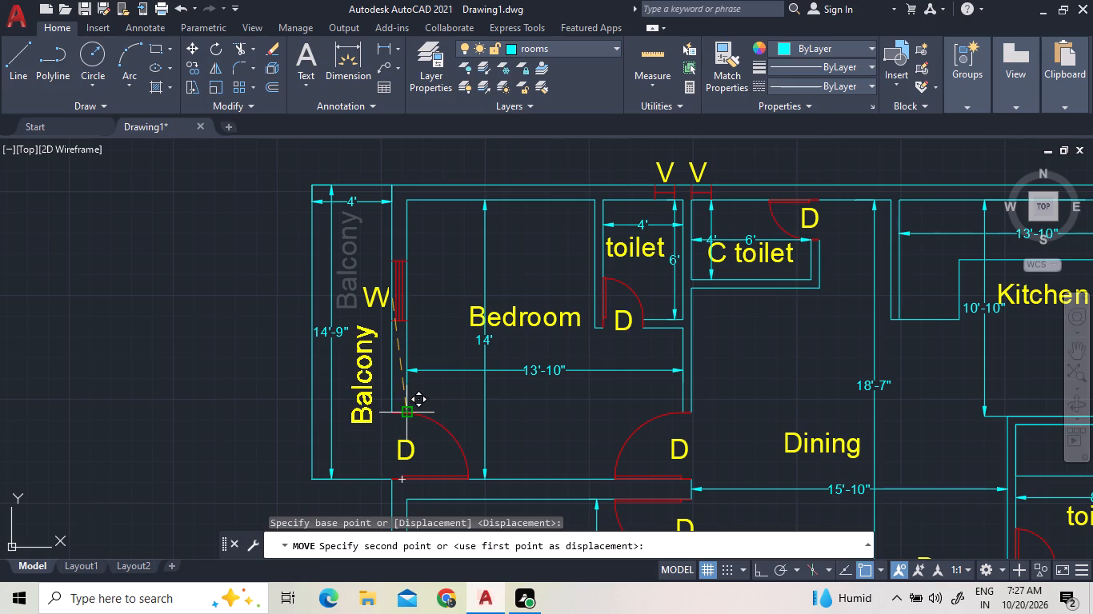
click(406, 396)
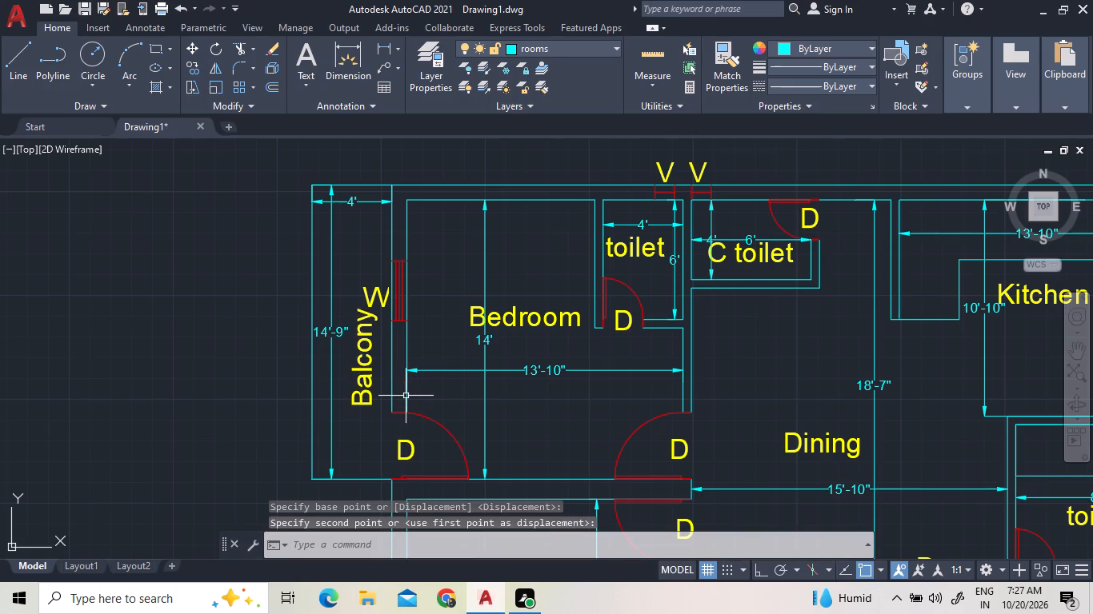
On the text layer, label the small room south of the Drawing Area "Lift" with 1' high text.
scroll(415, 345, down, 2)
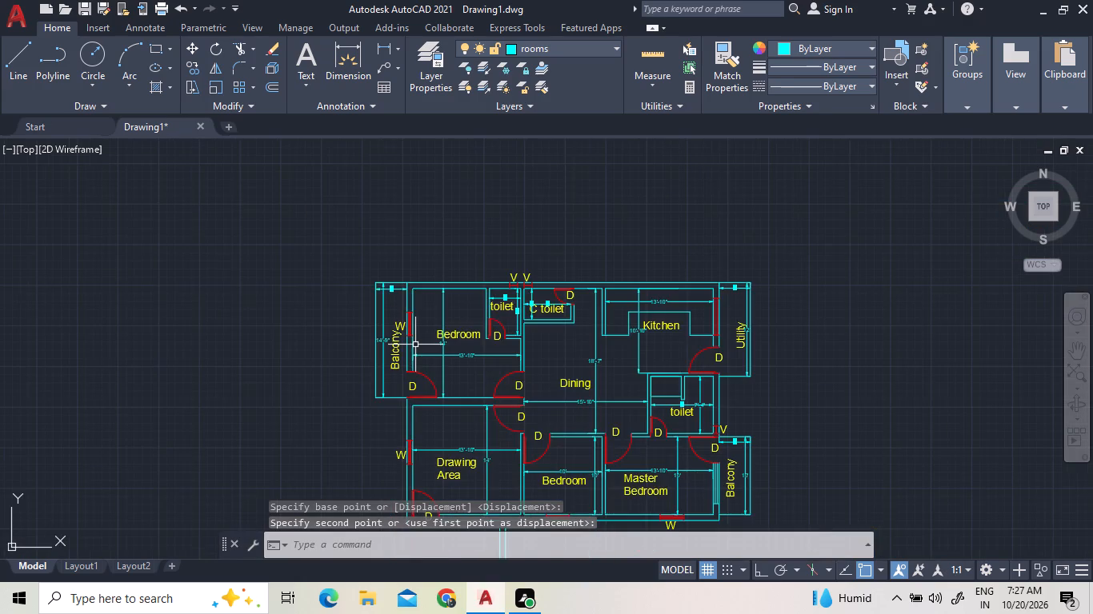
scroll(415, 345, down, 2)
scroll(452, 441, up, 3)
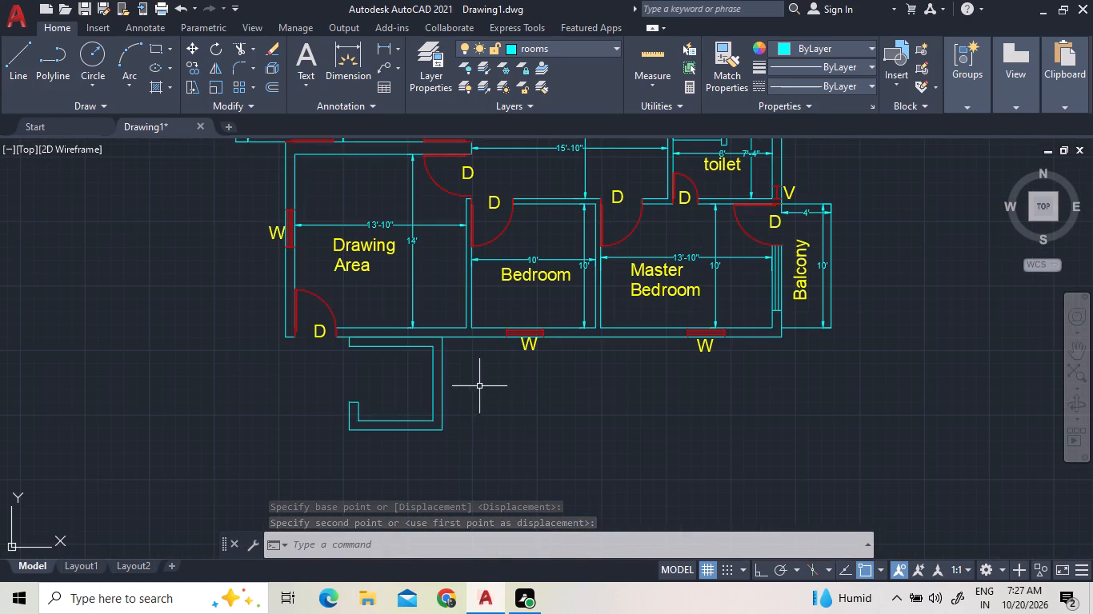
click(559, 54)
click(564, 177)
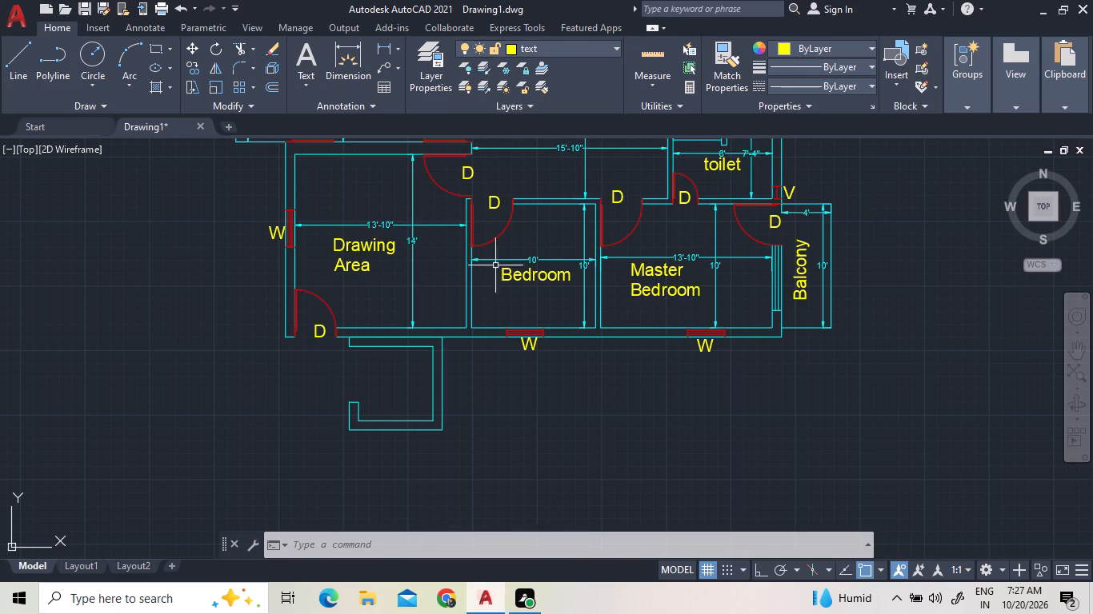
scroll(462, 446, up, 1)
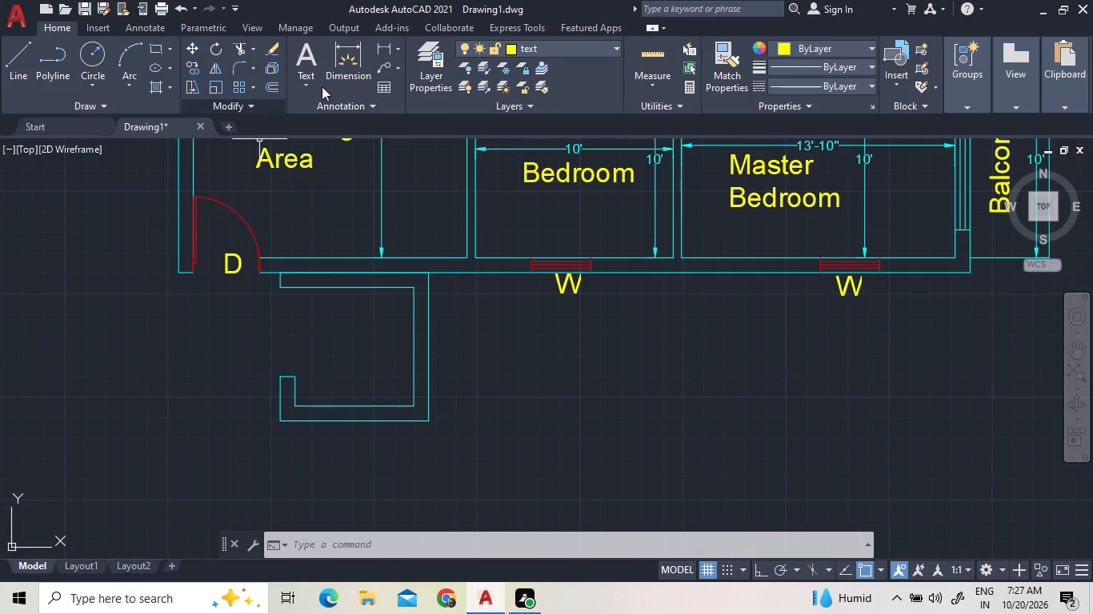
click(310, 53)
drag(319, 327, 330, 374)
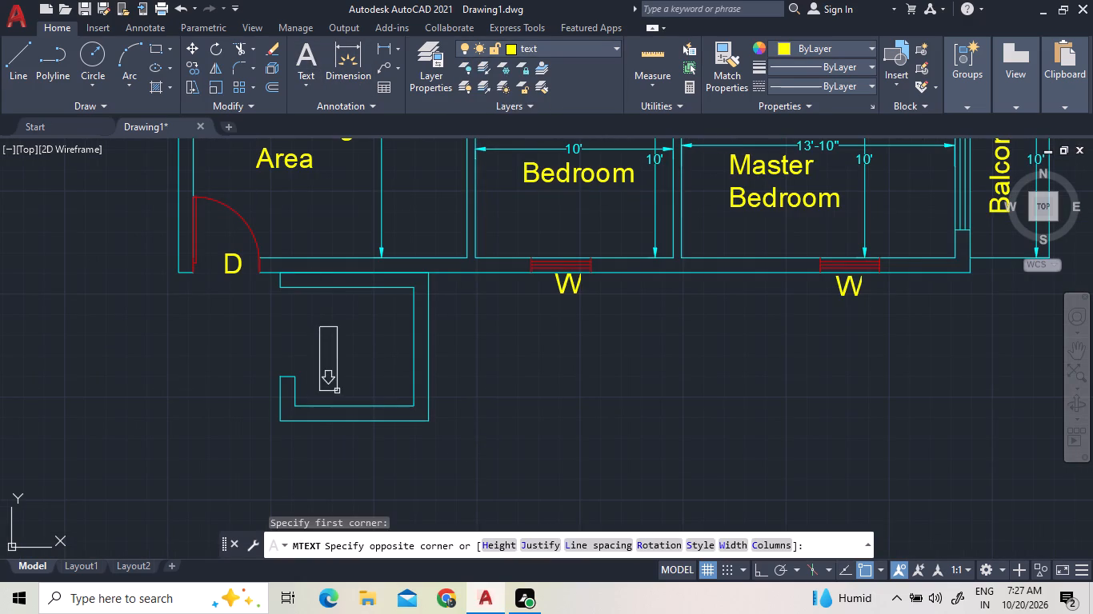
click(366, 387)
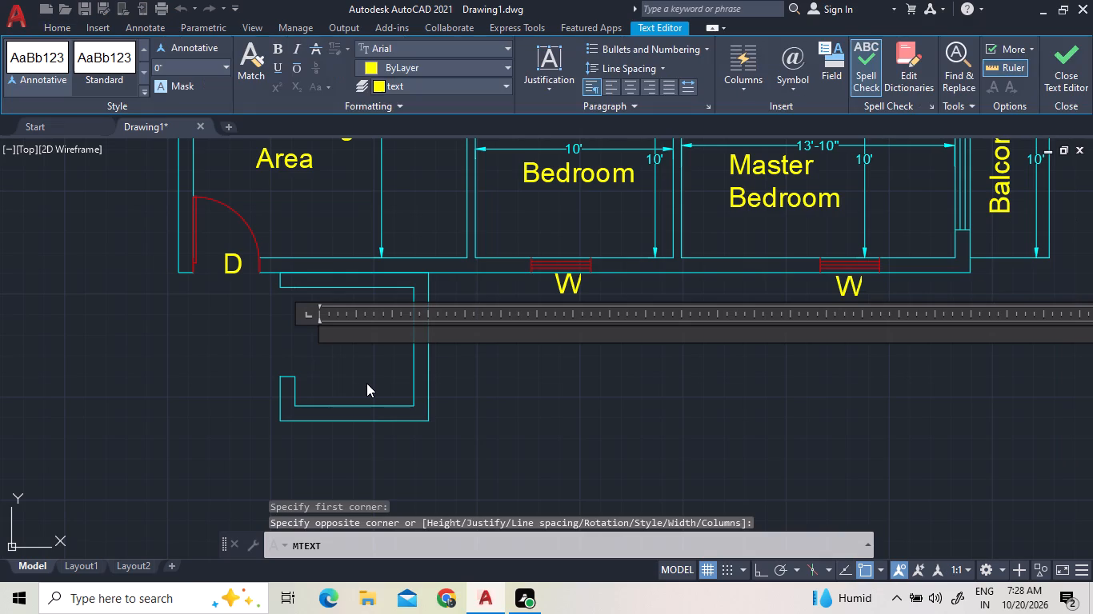
key(l)
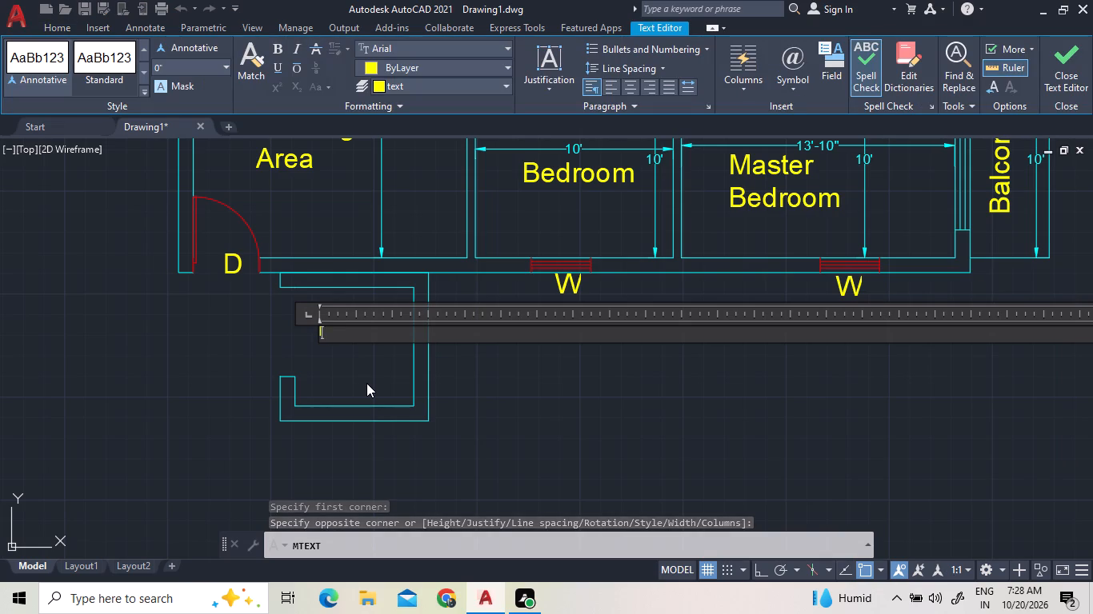
key(BackSpace)
key(l)
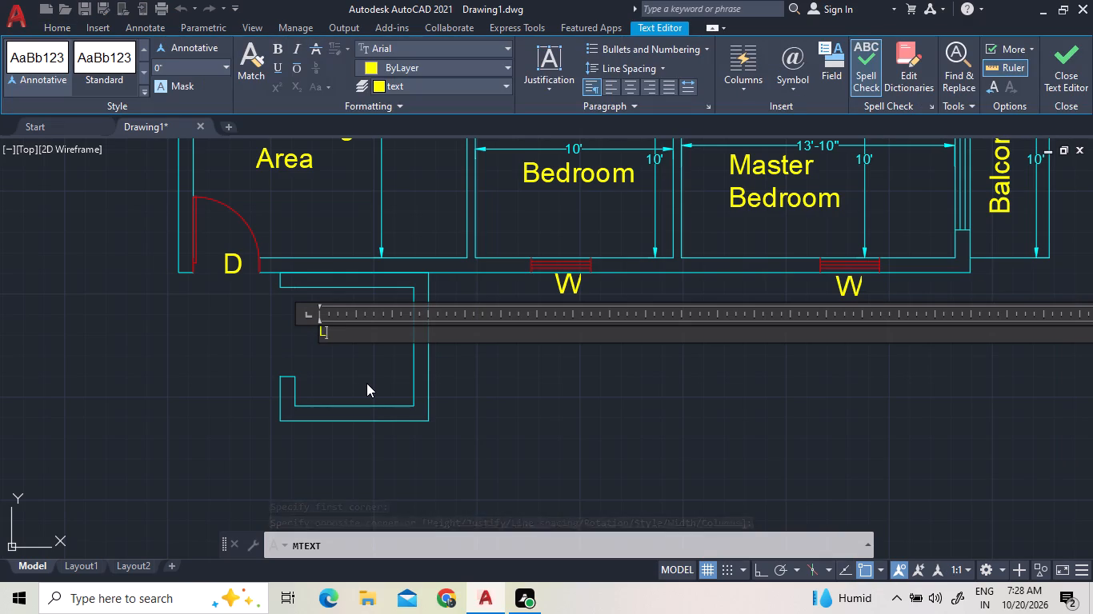
text(ift)
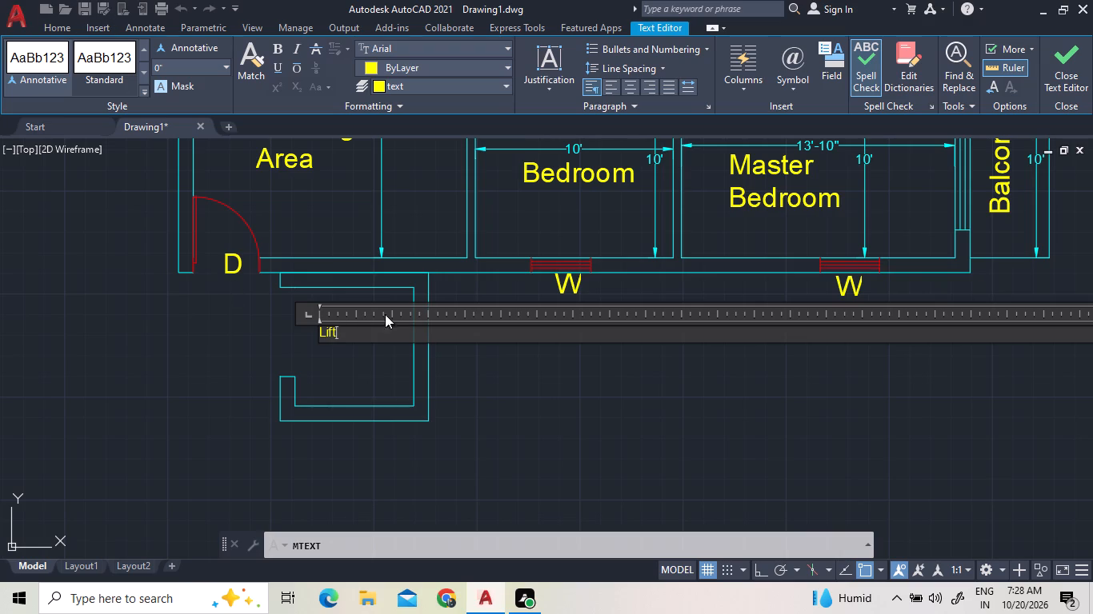
double_click(341, 333)
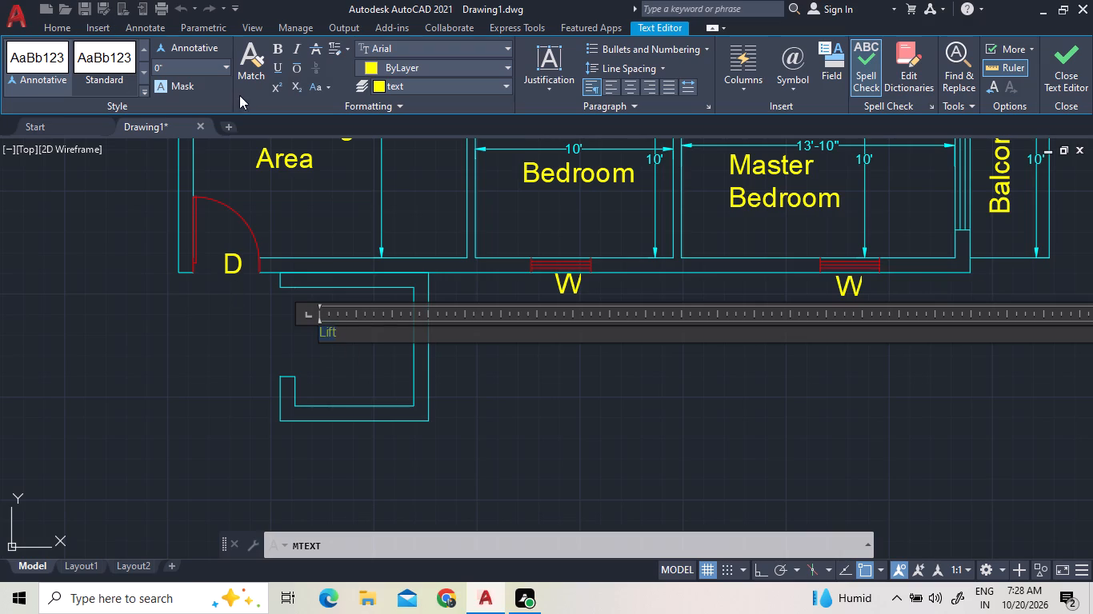
click(224, 66)
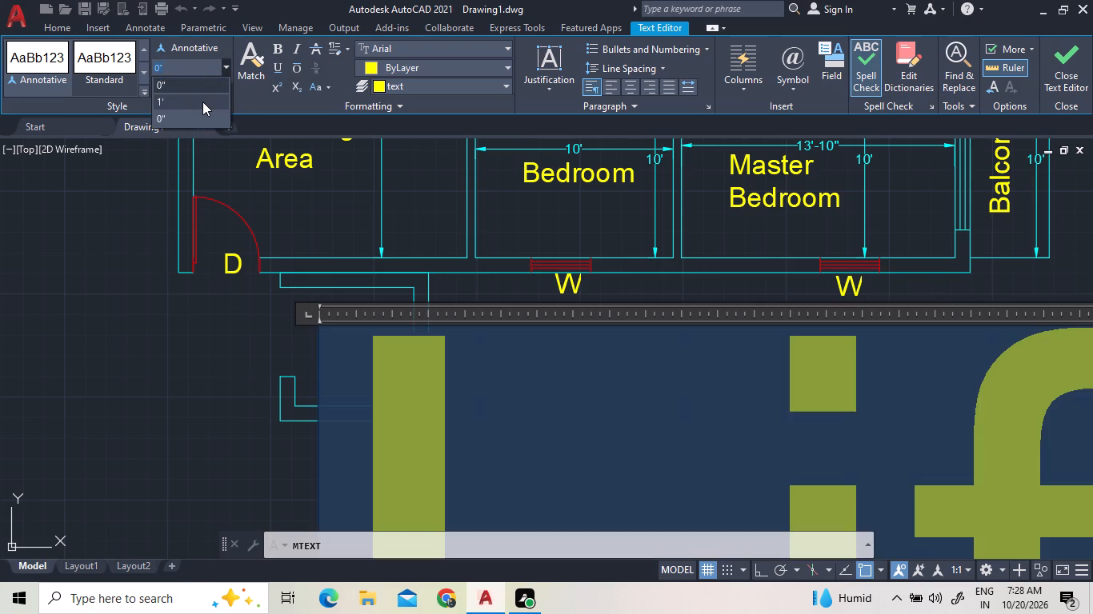
click(202, 102)
click(322, 231)
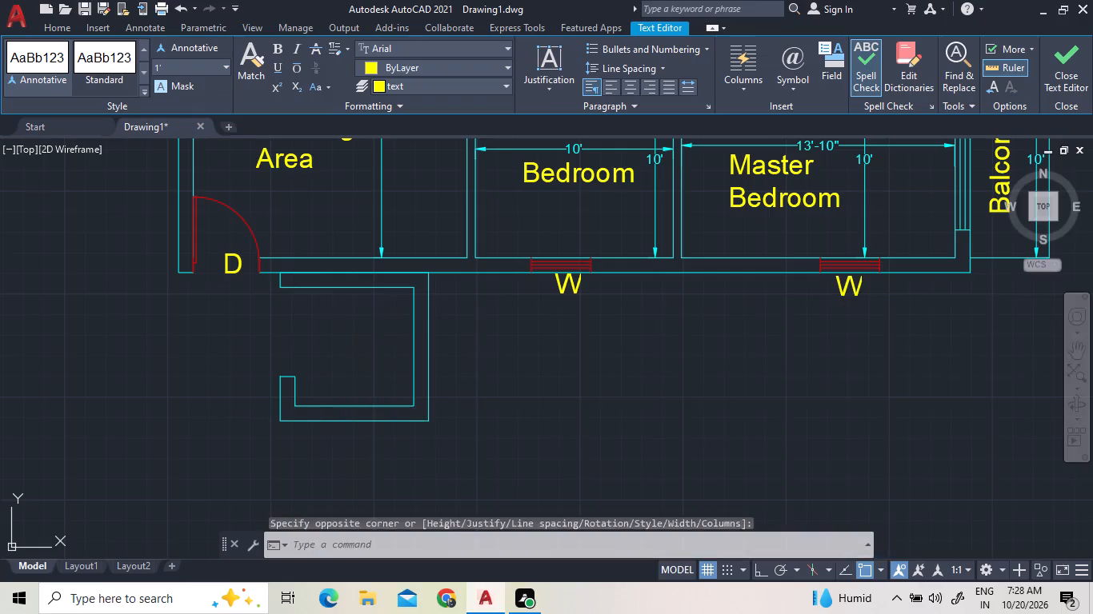
Draw one long horizontal line with Ortho on, well south of the Lift and spanning wider than the floor plan.
scroll(406, 372, down, 2)
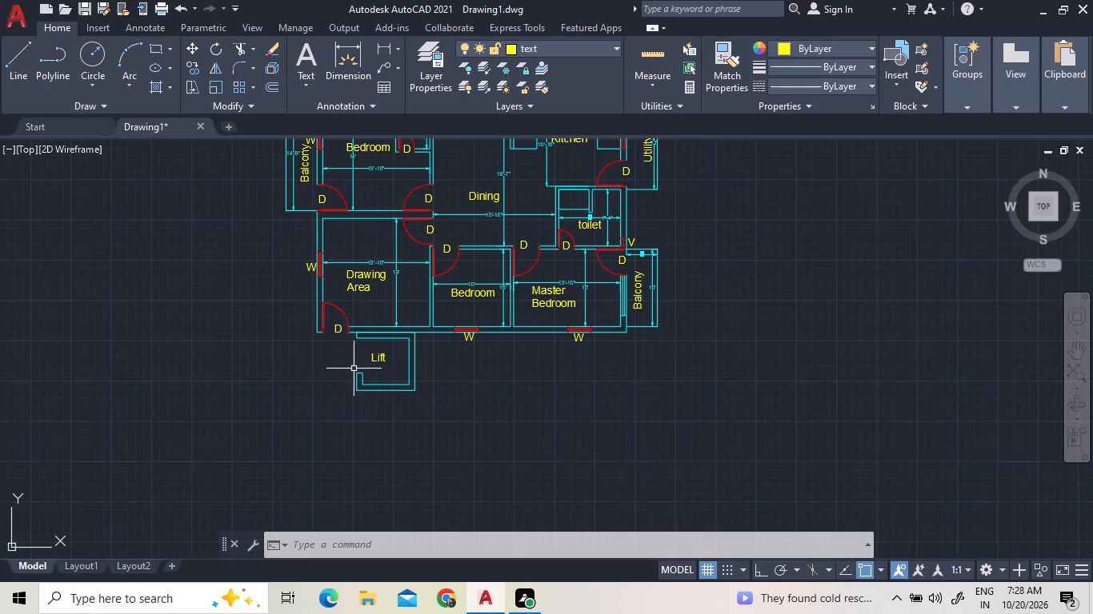
scroll(354, 368, down, 2)
scroll(373, 418, up, 2)
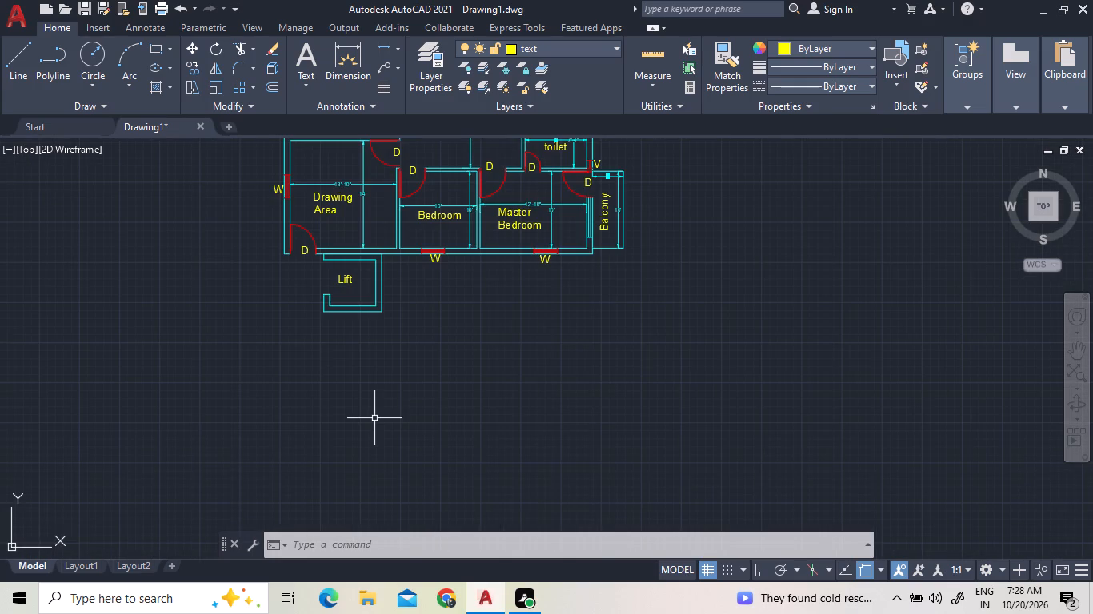
scroll(326, 293, up, 1)
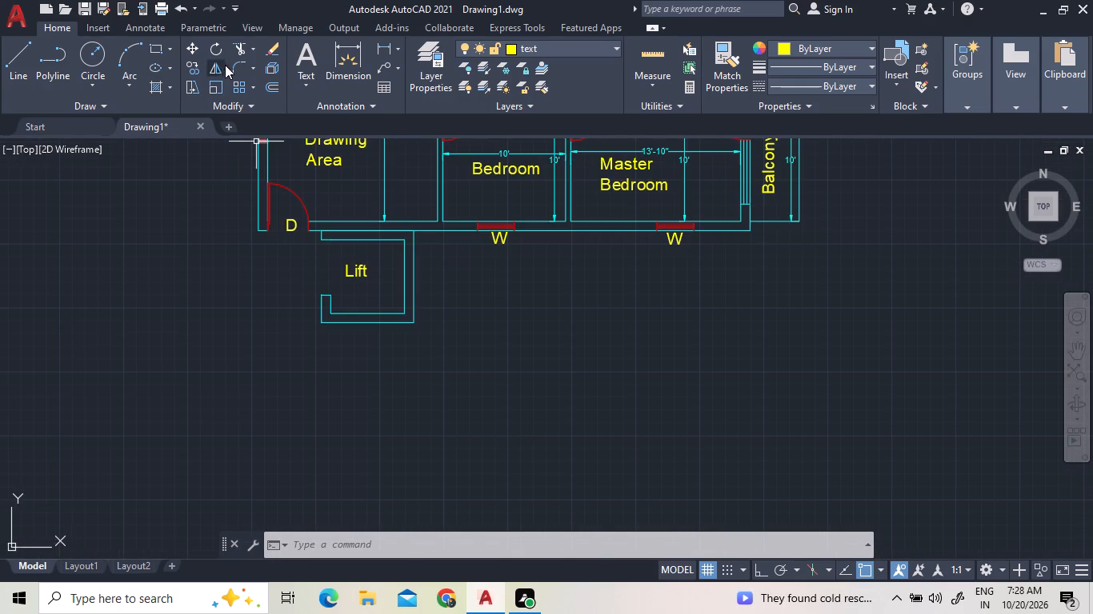
click(250, 48)
click(244, 105)
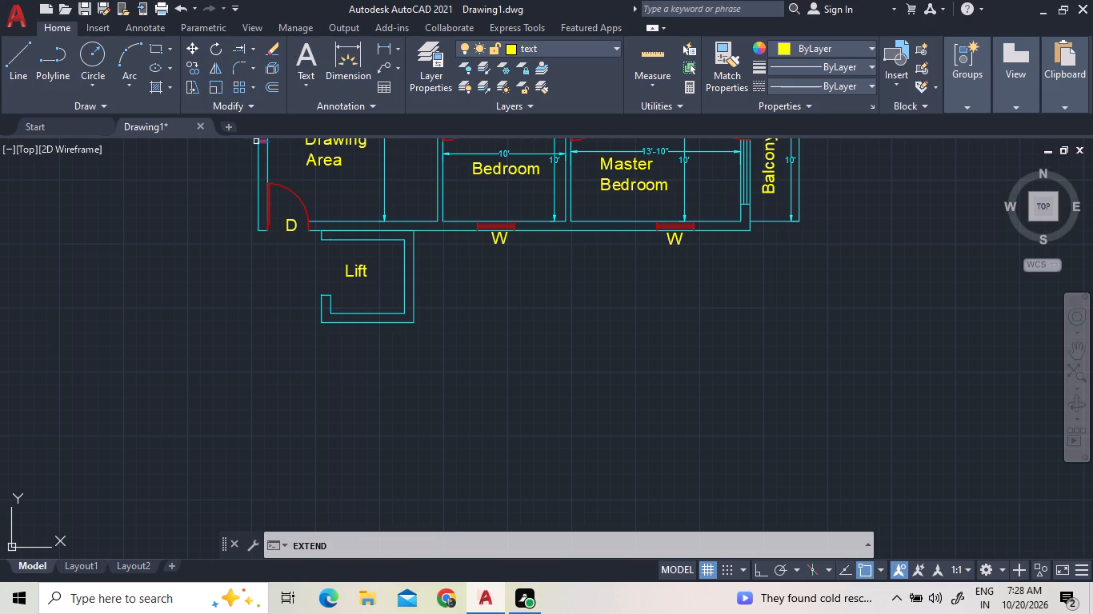
click(16, 60)
scroll(24, 144, down, 3)
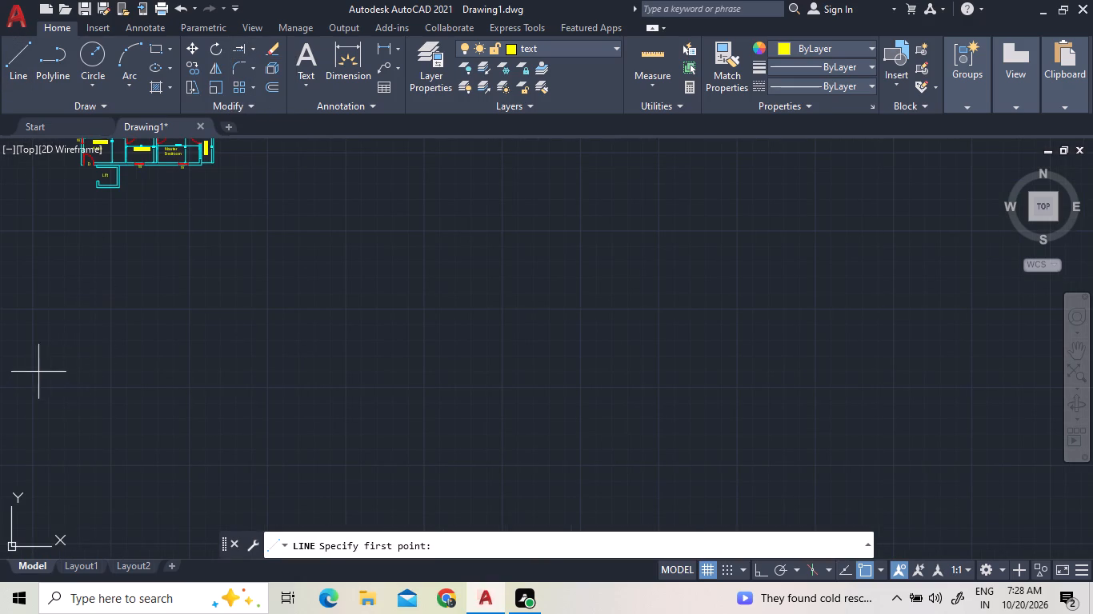
drag(34, 376, 54, 391)
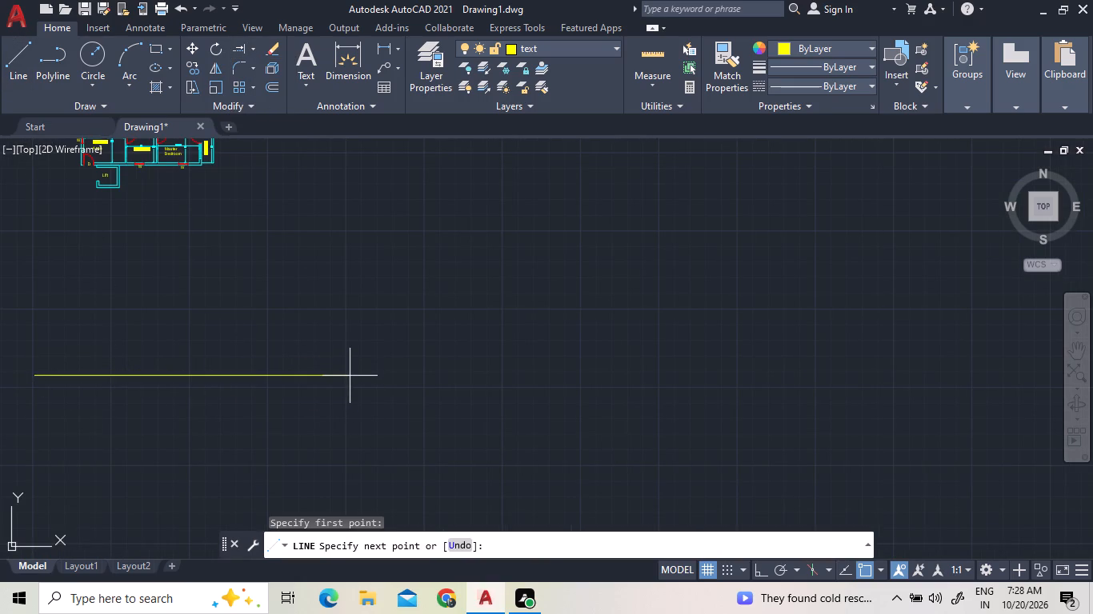
key(F8)
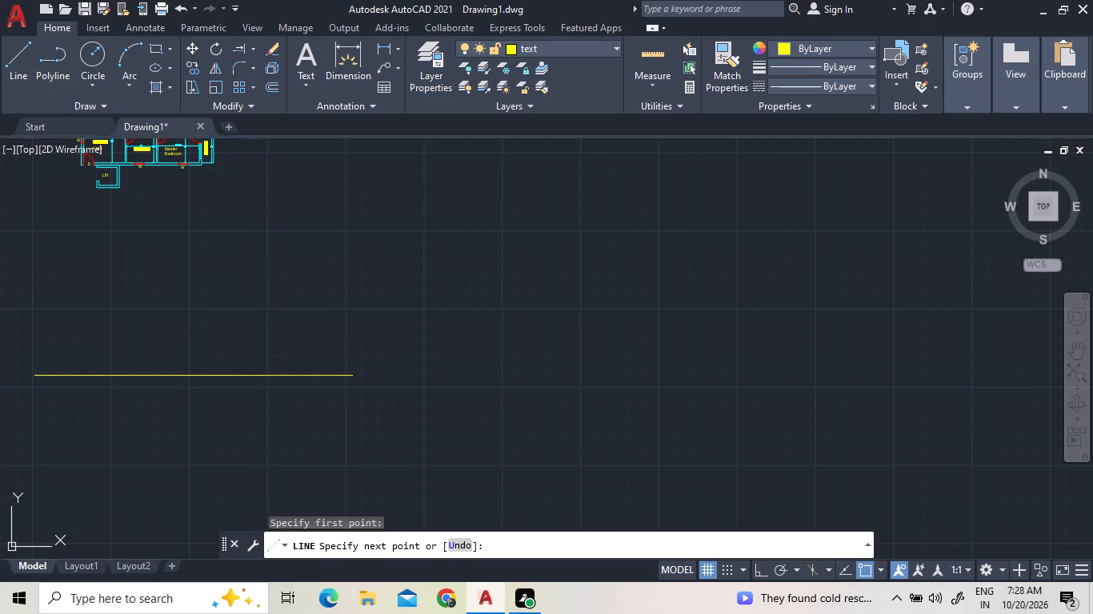
click(348, 372)
scroll(366, 426, down, 3)
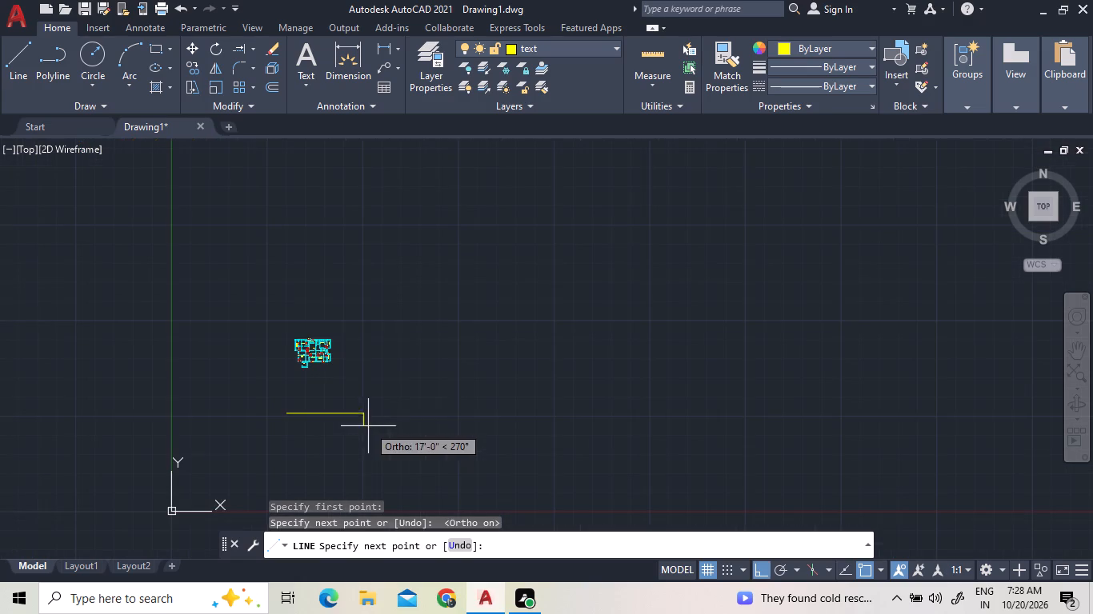
right_click(373, 295)
click(389, 306)
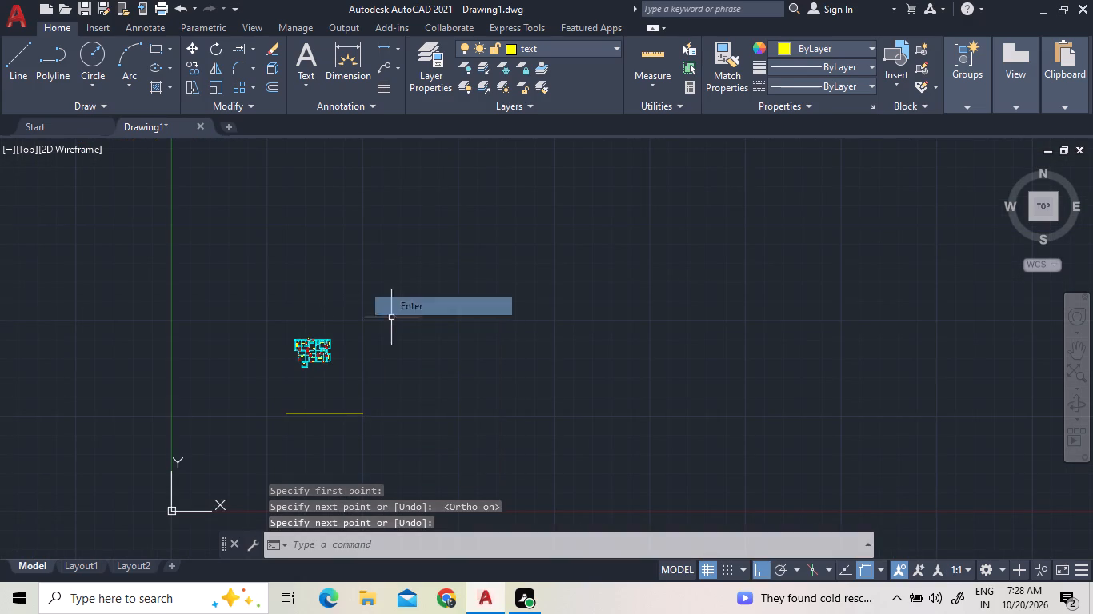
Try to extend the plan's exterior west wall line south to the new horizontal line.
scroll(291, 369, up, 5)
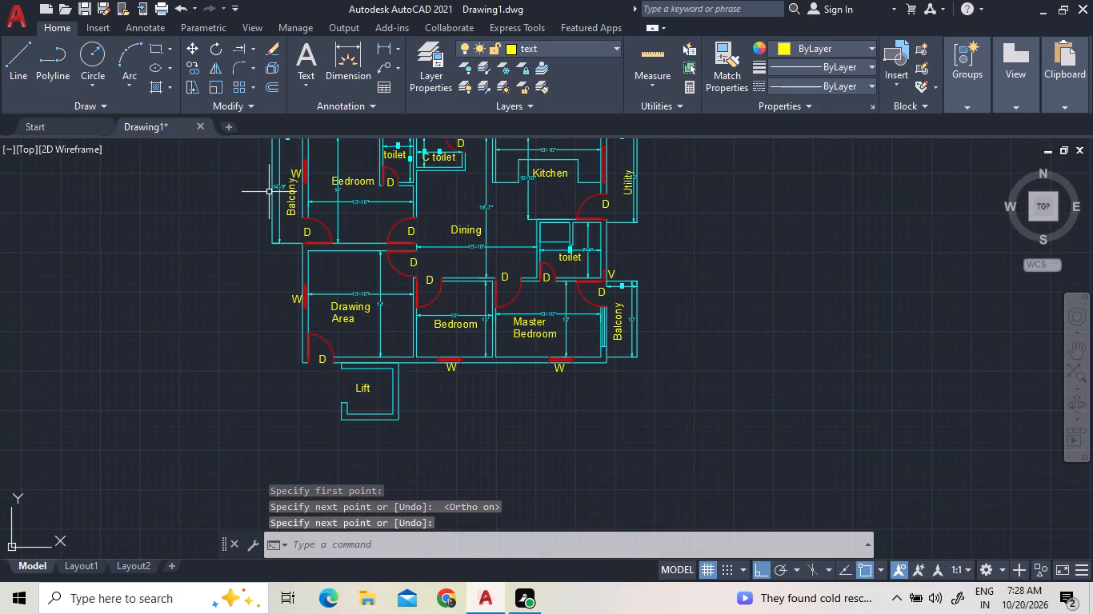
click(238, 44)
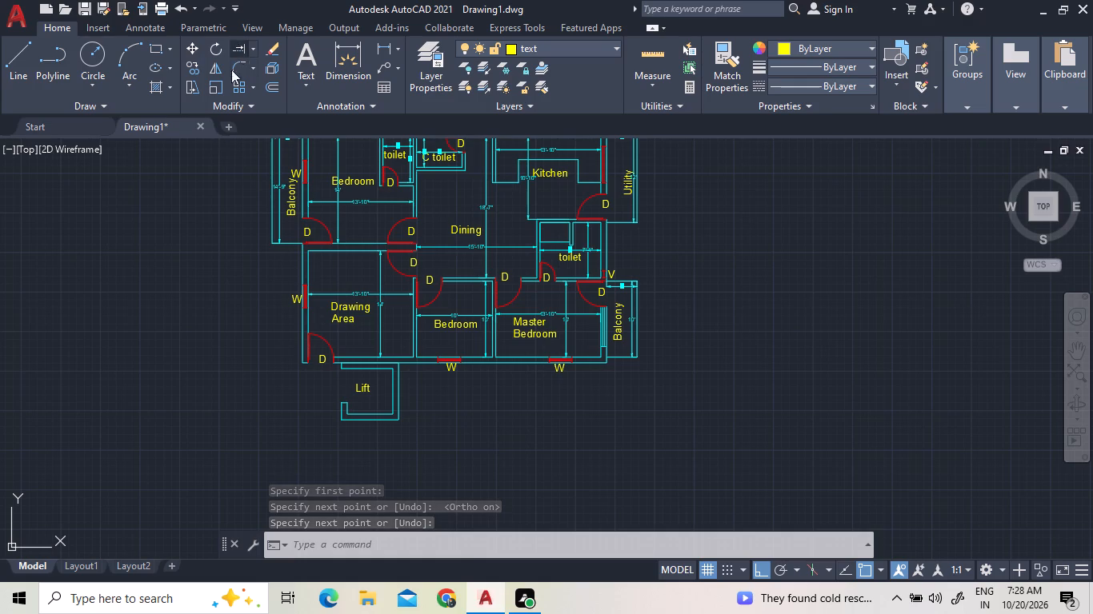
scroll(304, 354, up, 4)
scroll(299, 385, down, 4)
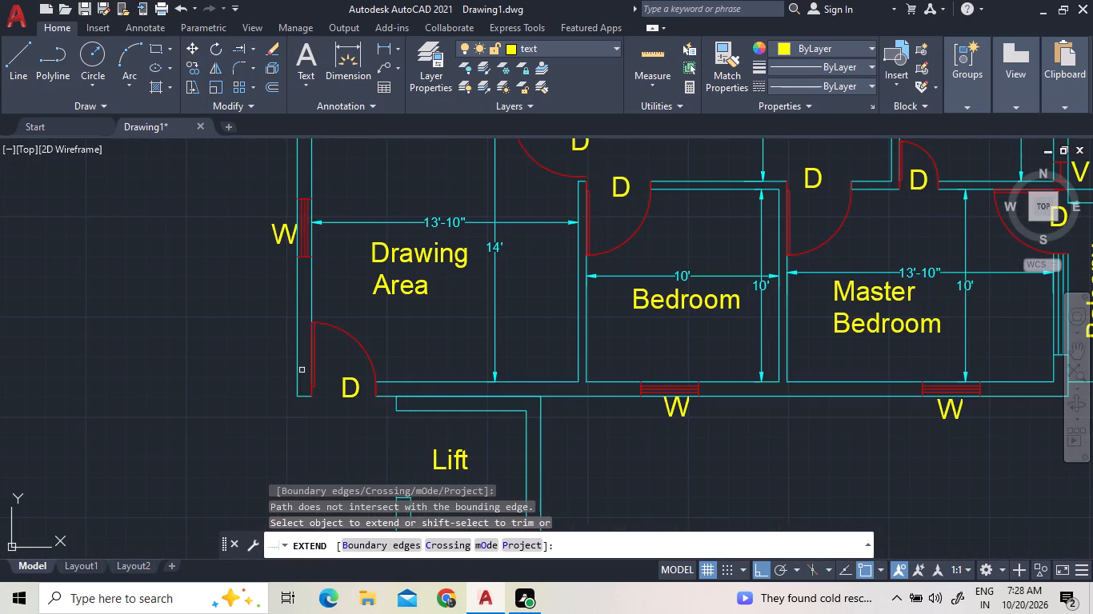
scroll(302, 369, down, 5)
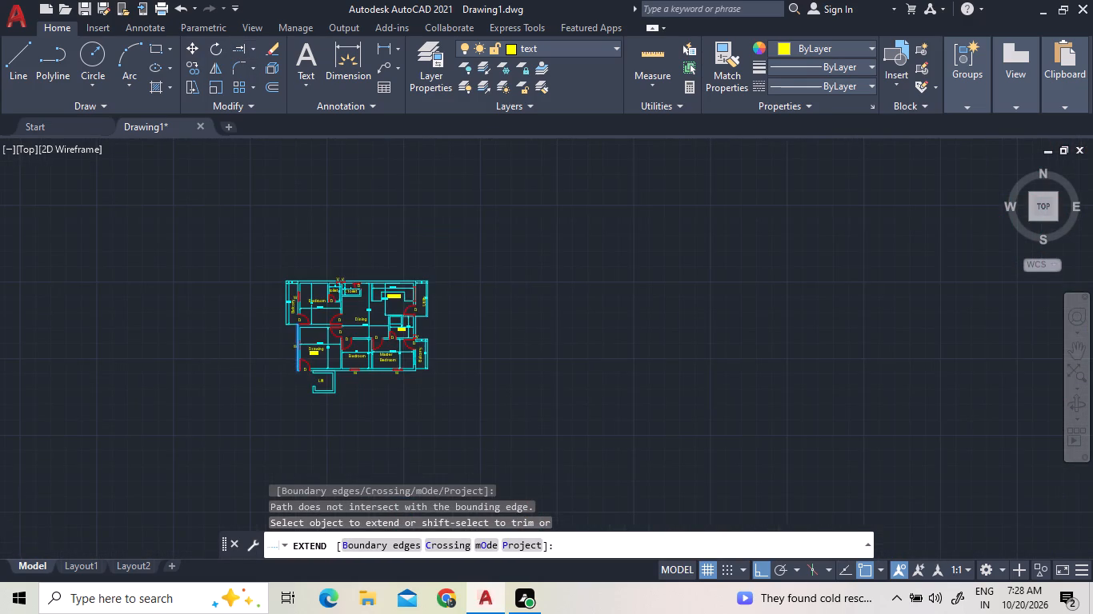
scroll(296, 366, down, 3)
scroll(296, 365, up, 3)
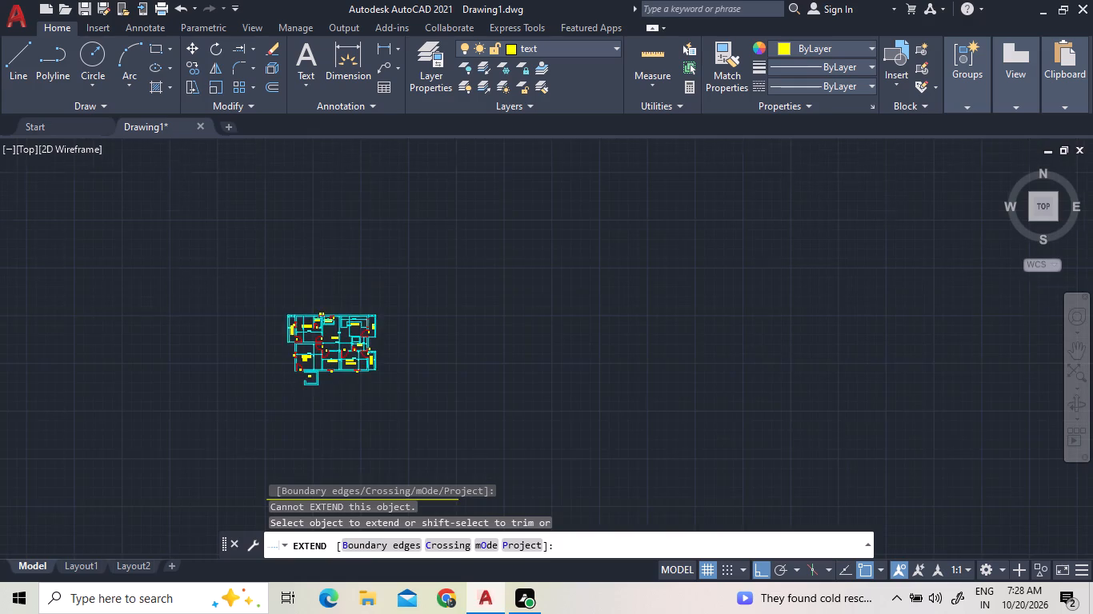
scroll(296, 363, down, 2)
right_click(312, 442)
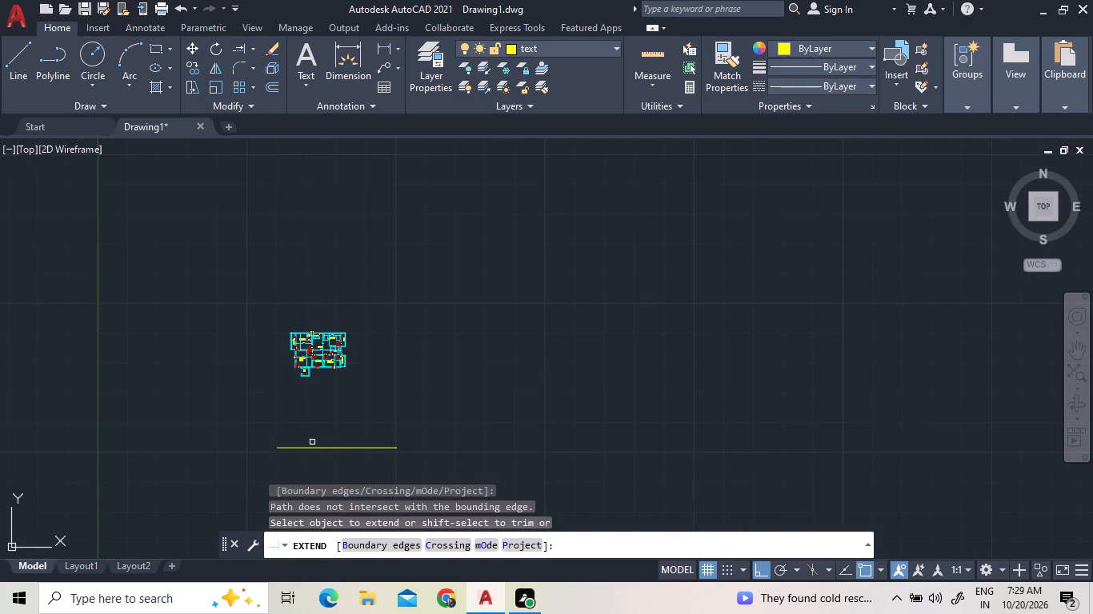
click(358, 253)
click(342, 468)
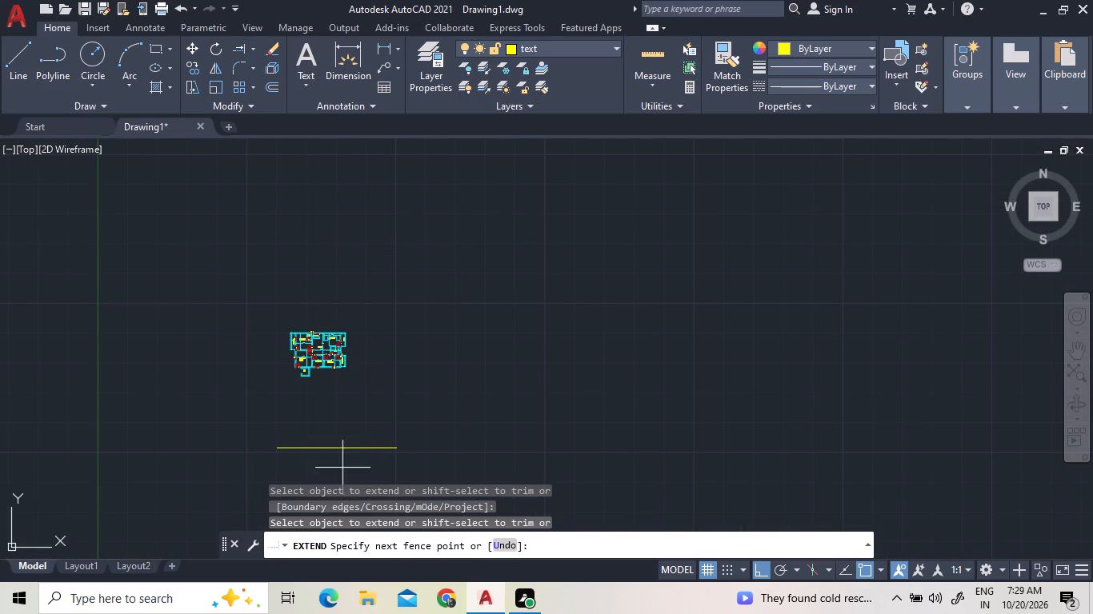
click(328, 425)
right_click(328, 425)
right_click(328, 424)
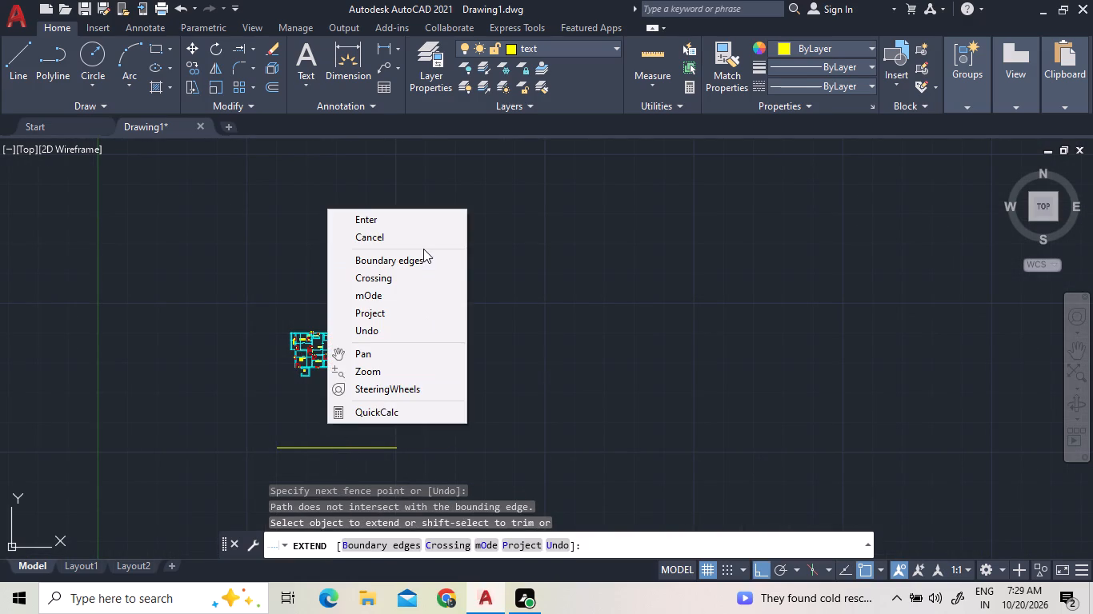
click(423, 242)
Move the long horizontal line about 21'-10" straight north, closer to the floor plan.
click(344, 441)
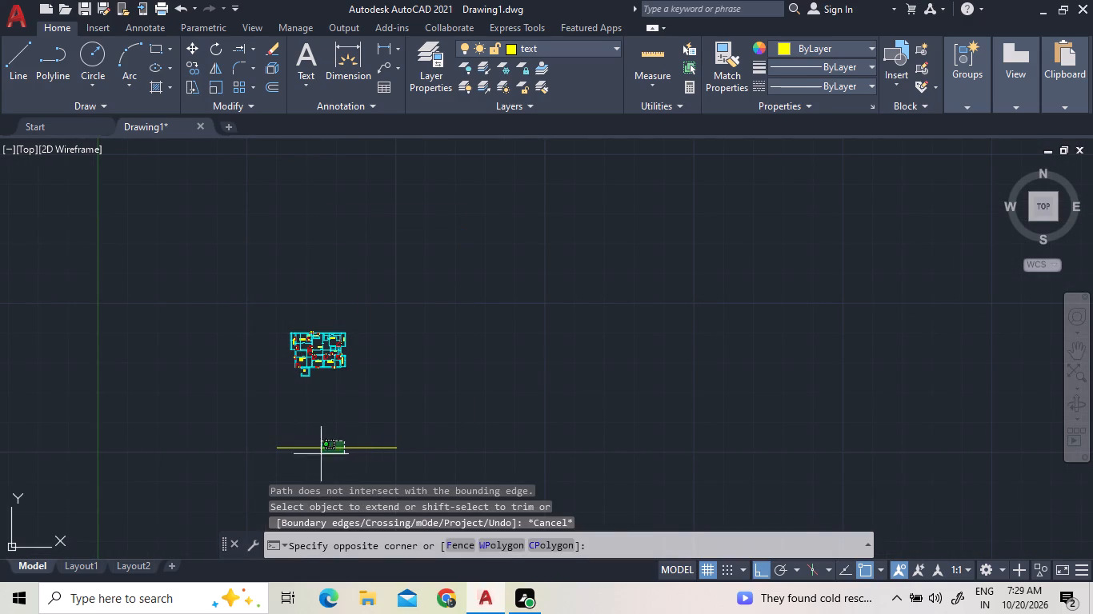
click(304, 457)
right_click(304, 456)
click(363, 181)
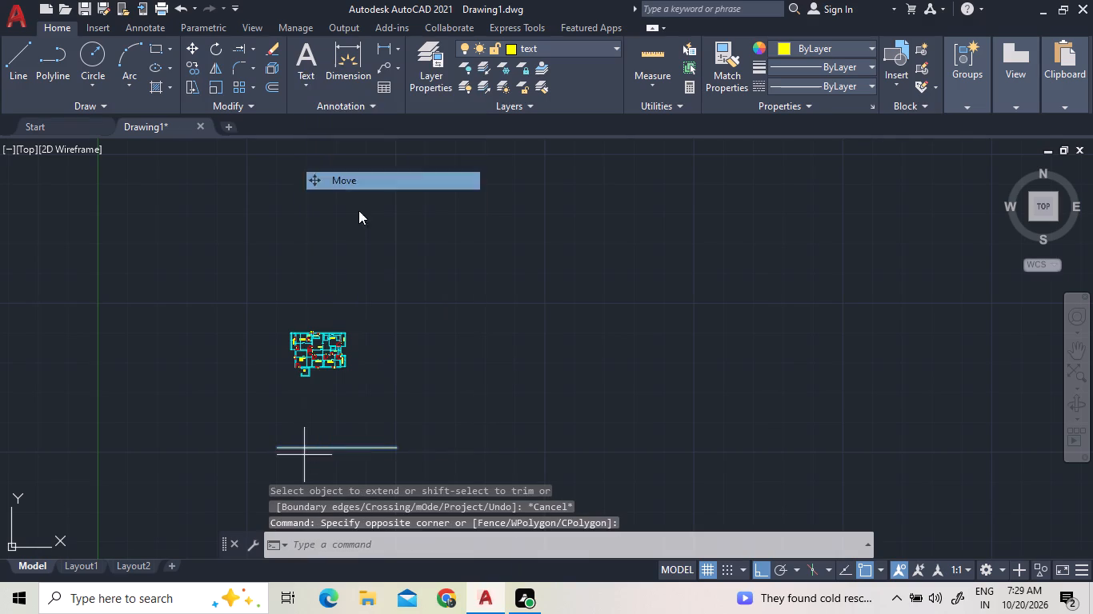
click(301, 451)
scroll(301, 396, up, 4)
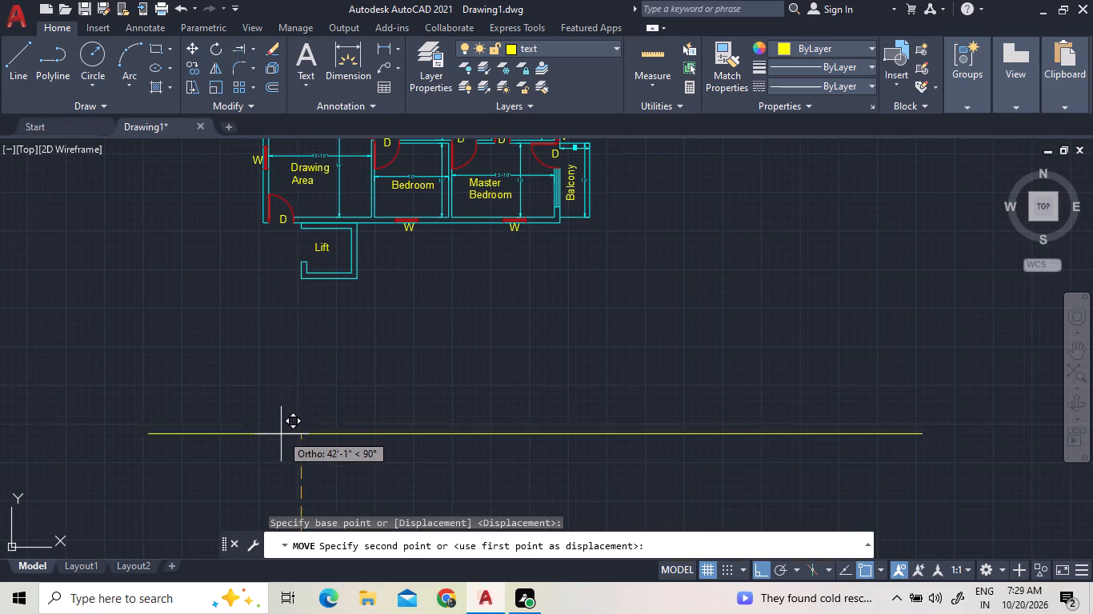
scroll(286, 466, down, 2)
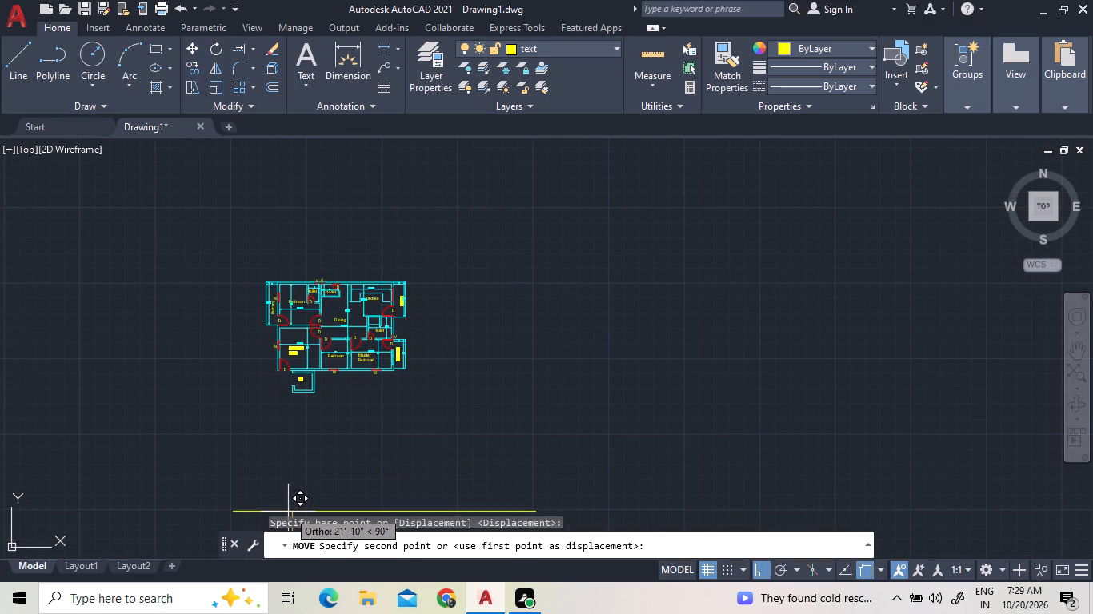
click(288, 512)
scroll(329, 464, up, 1)
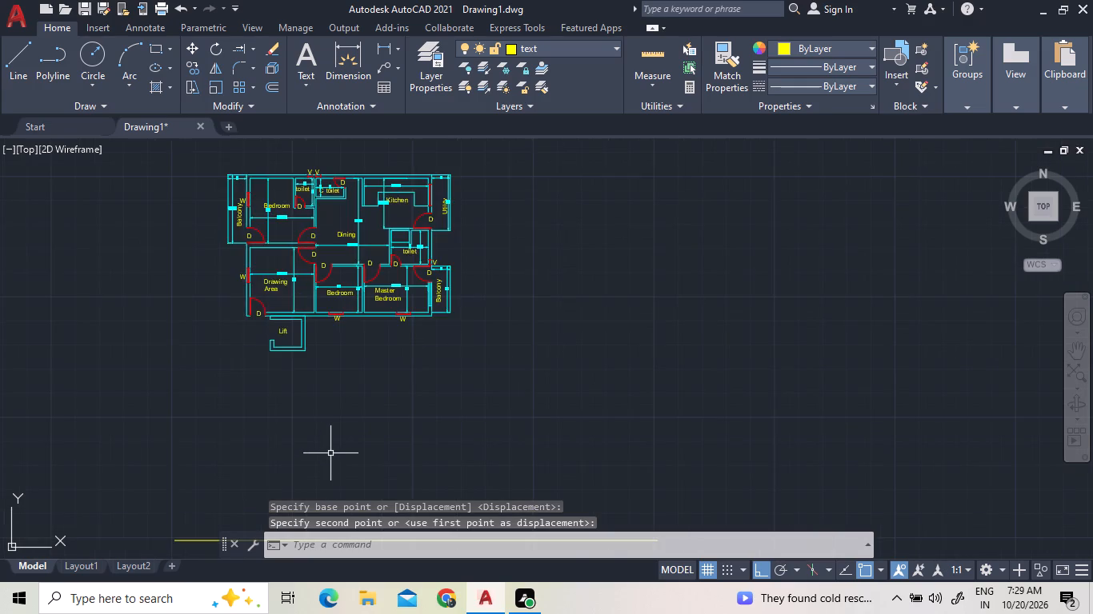
scroll(333, 446, up, 1)
scroll(335, 401, down, 2)
scroll(336, 396, up, 1)
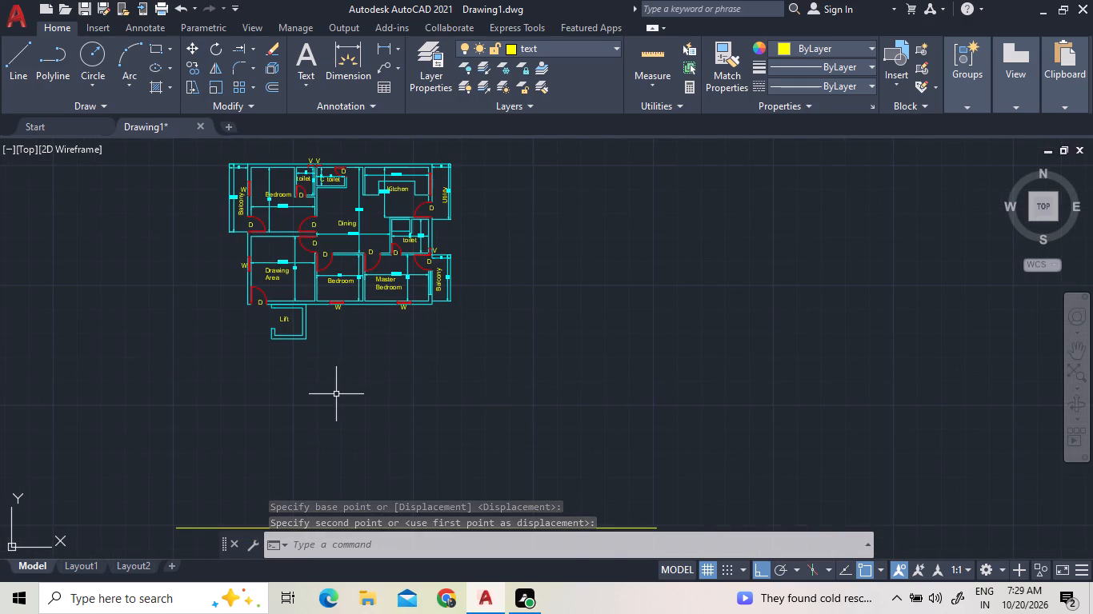
Extend the floor plan's exterior west wall line south to the long horizontal line.
click(241, 48)
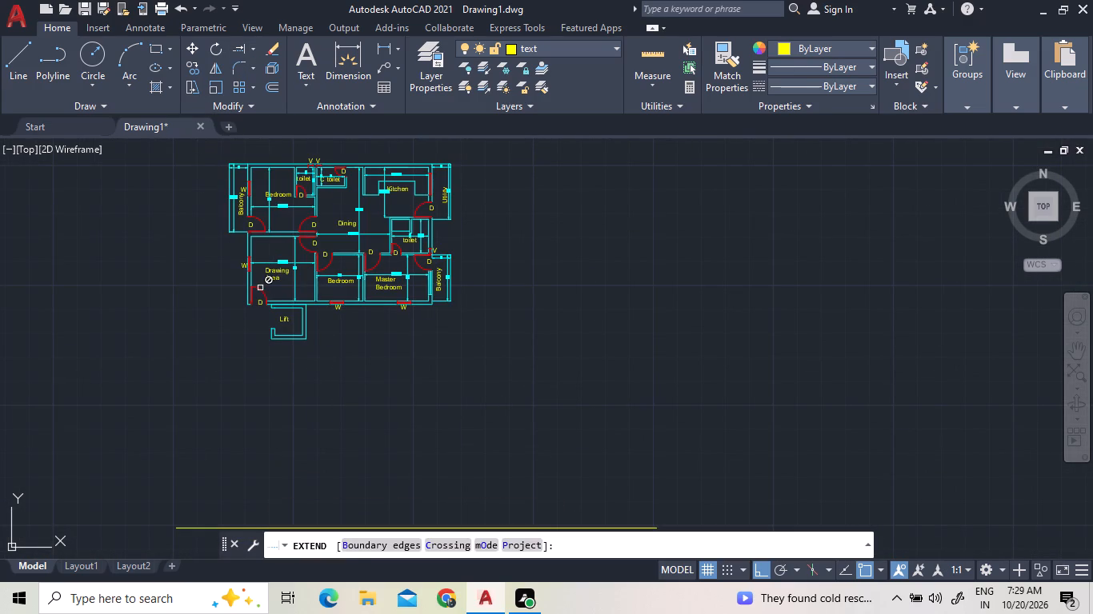
click(246, 286)
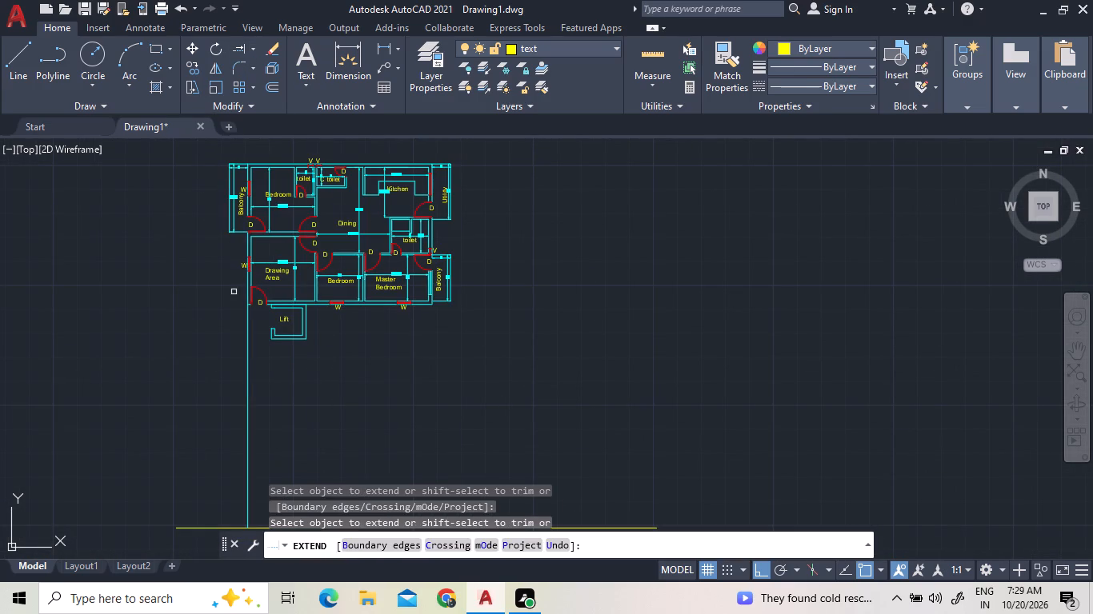
right_click(130, 337)
click(158, 347)
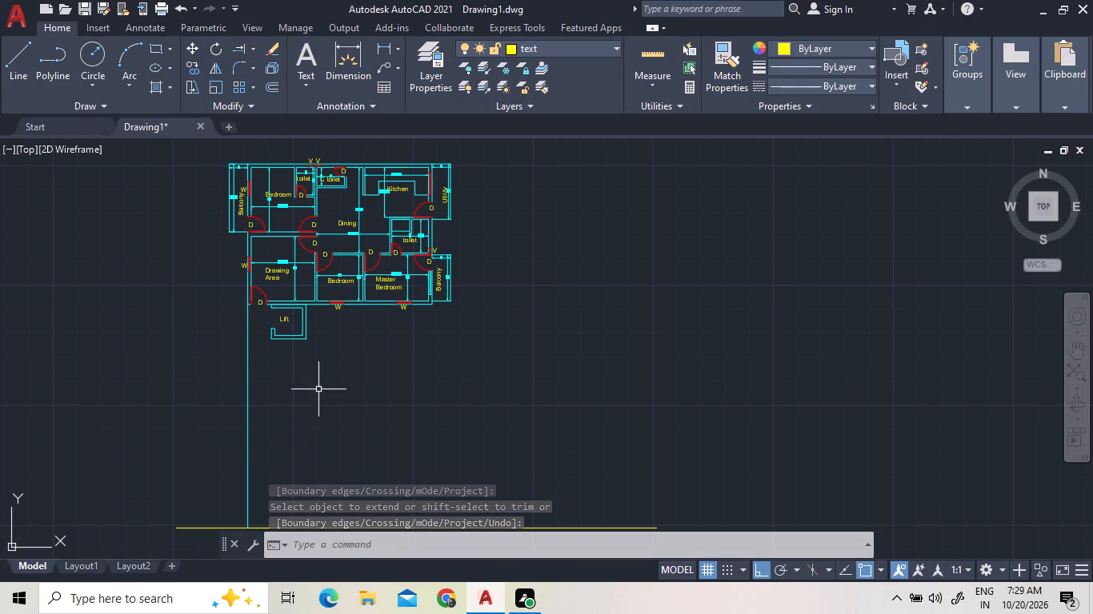
From the extended west wall's south end, draw a line 6' east, continuing about 8'-4" north.
scroll(311, 327, down, 2)
scroll(319, 382, up, 2)
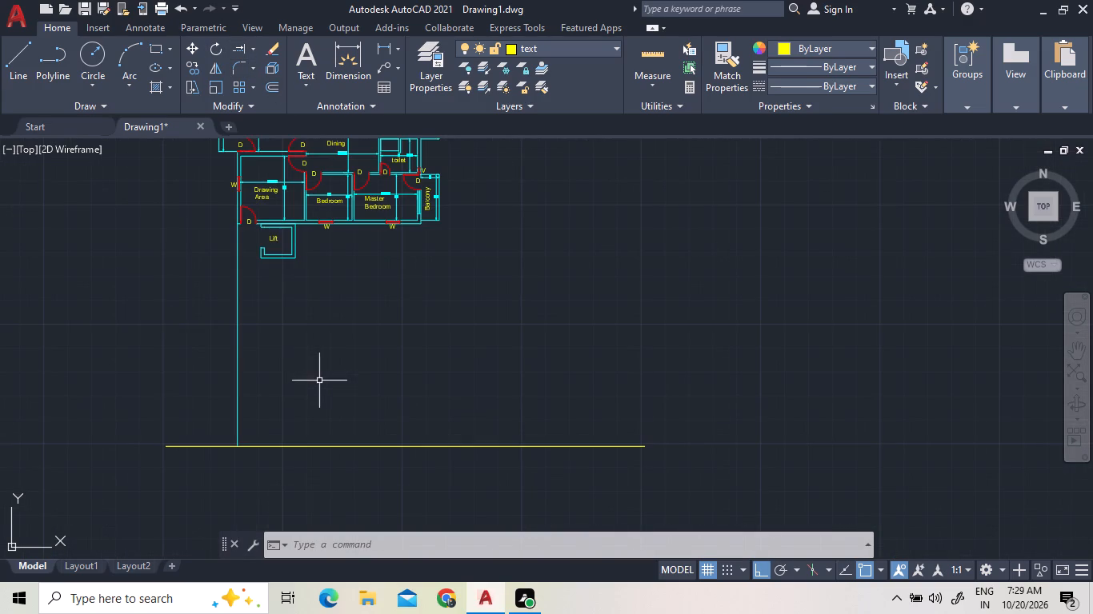
click(20, 74)
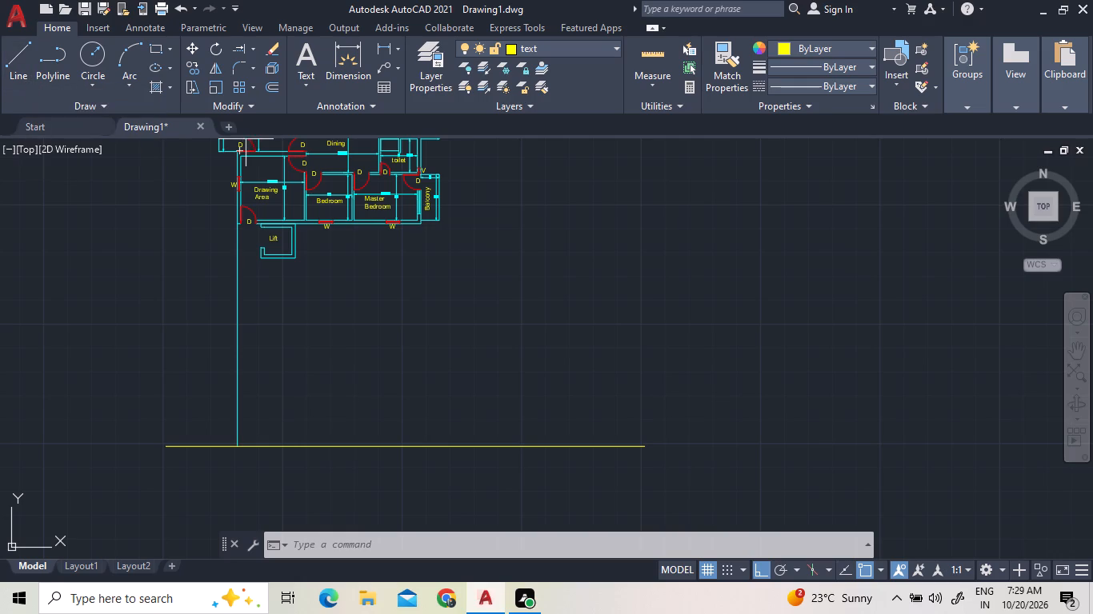
scroll(259, 531, up, 3)
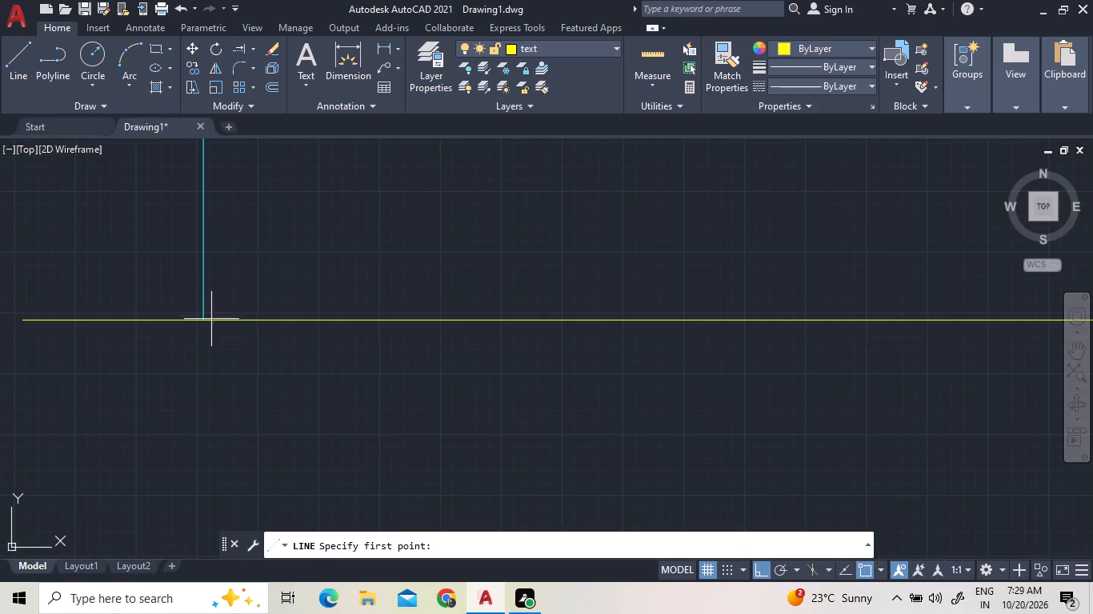
click(201, 319)
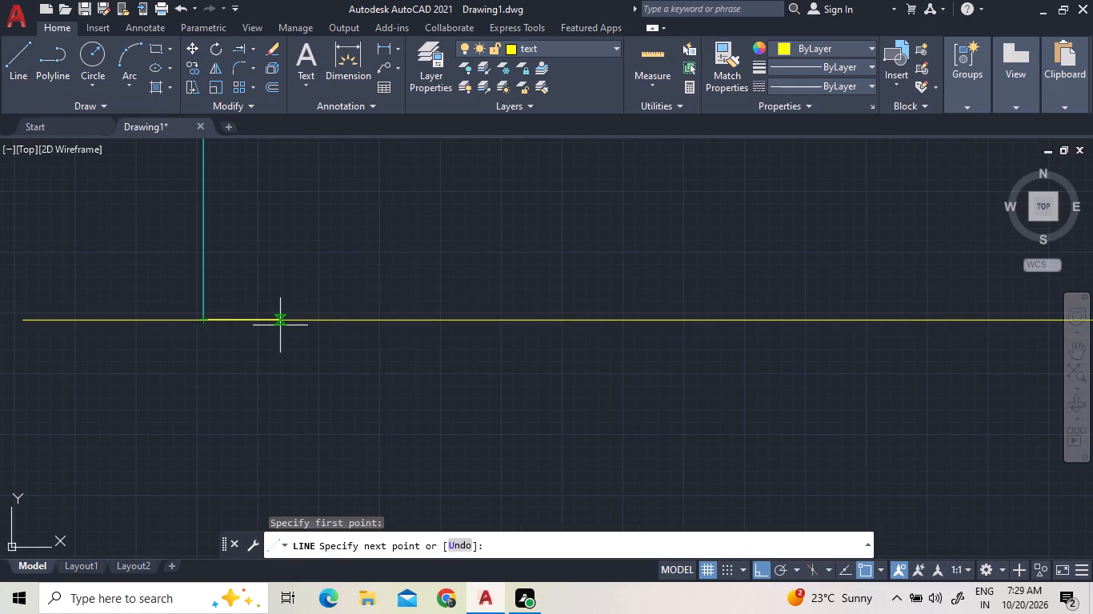
text(6')
key(Return)
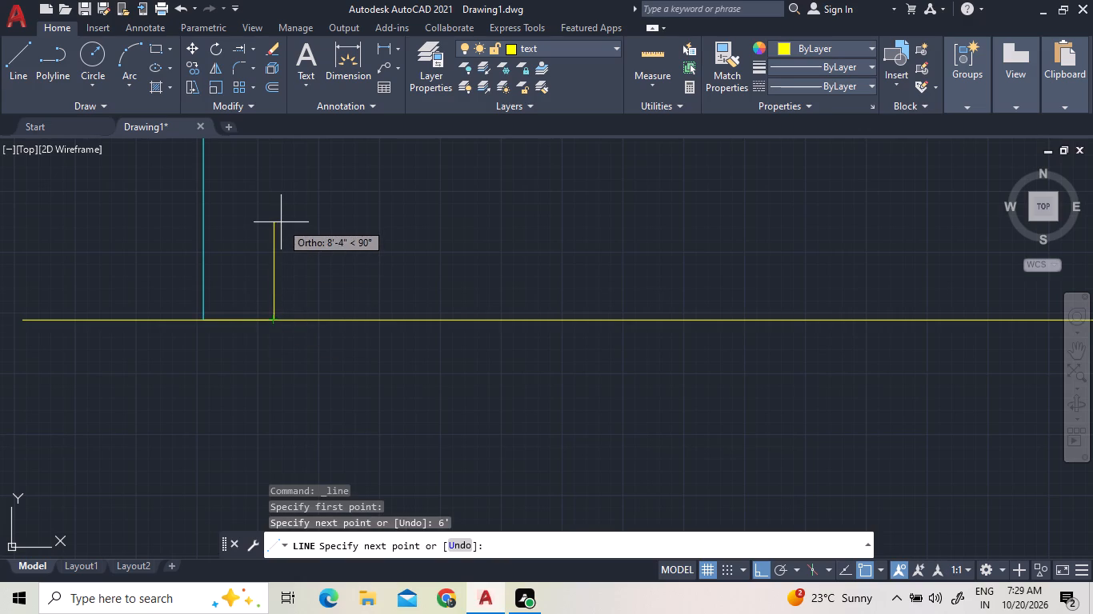
click(282, 221)
right_click(301, 272)
click(308, 284)
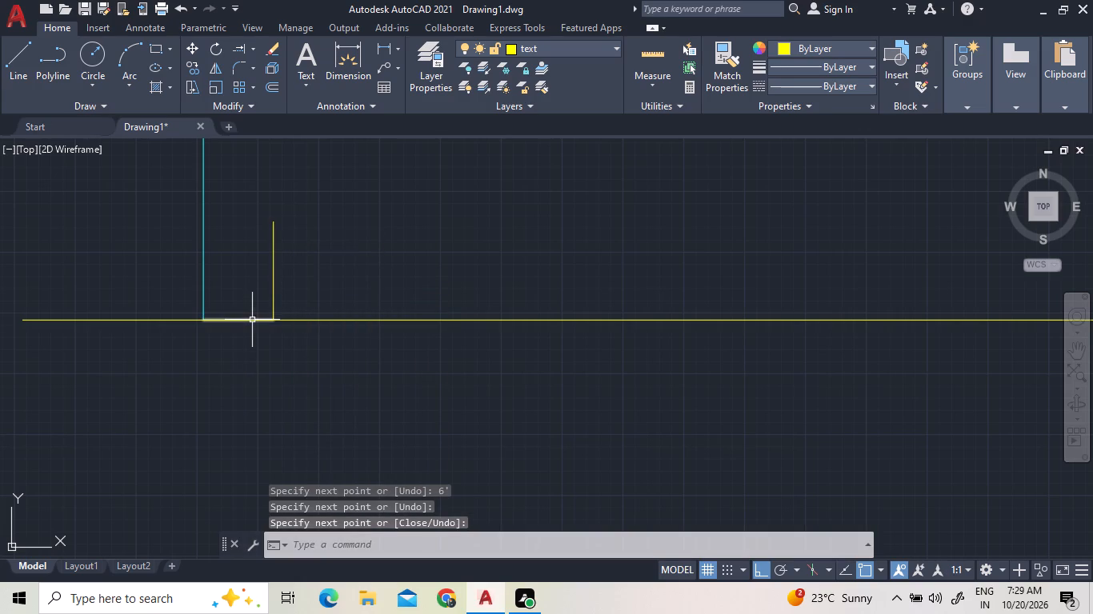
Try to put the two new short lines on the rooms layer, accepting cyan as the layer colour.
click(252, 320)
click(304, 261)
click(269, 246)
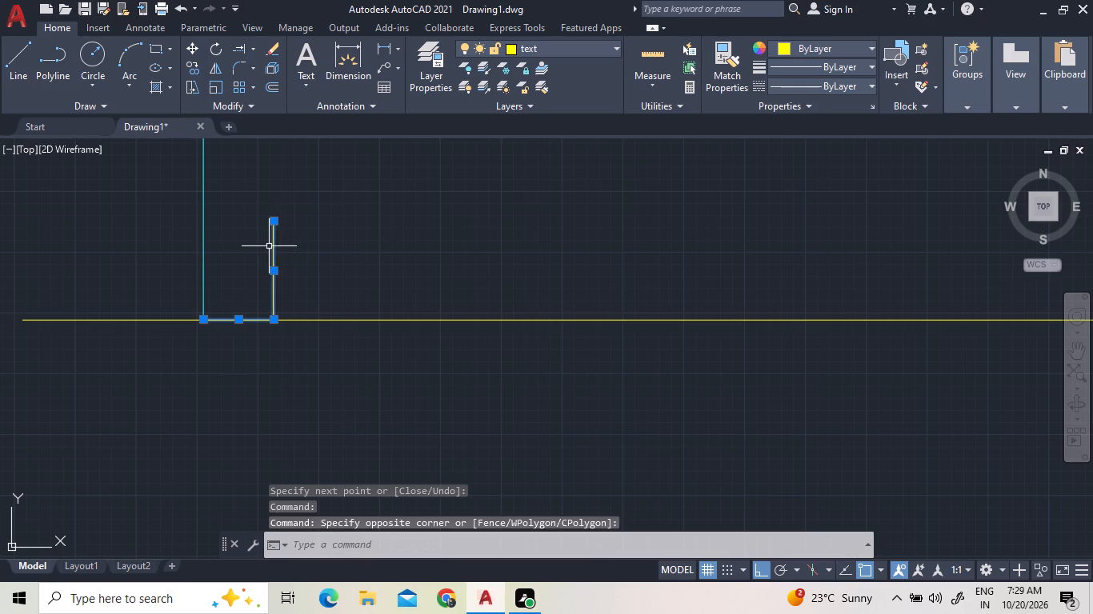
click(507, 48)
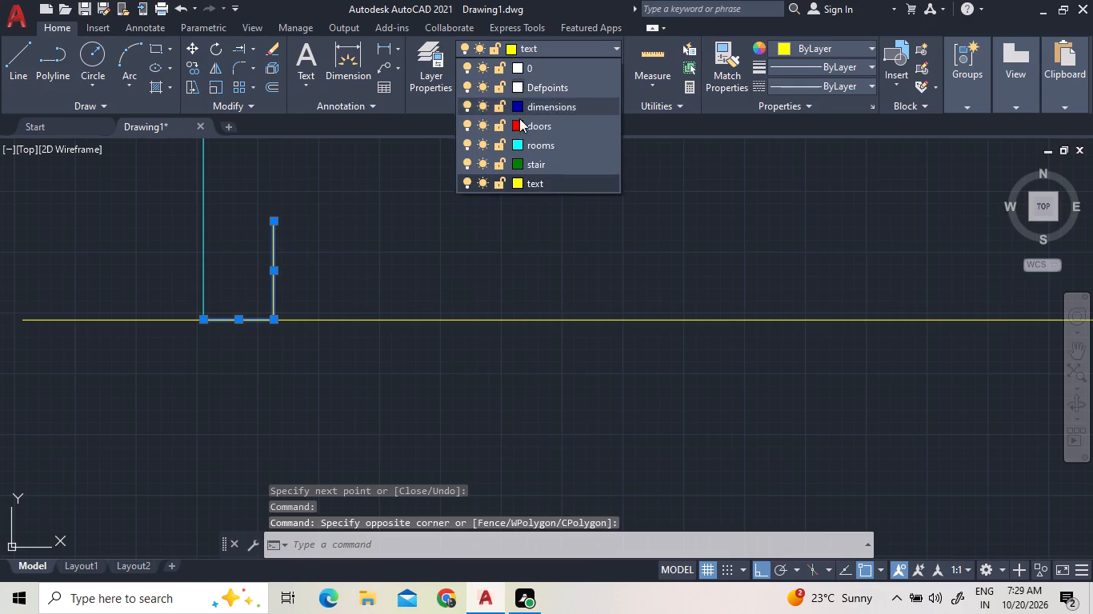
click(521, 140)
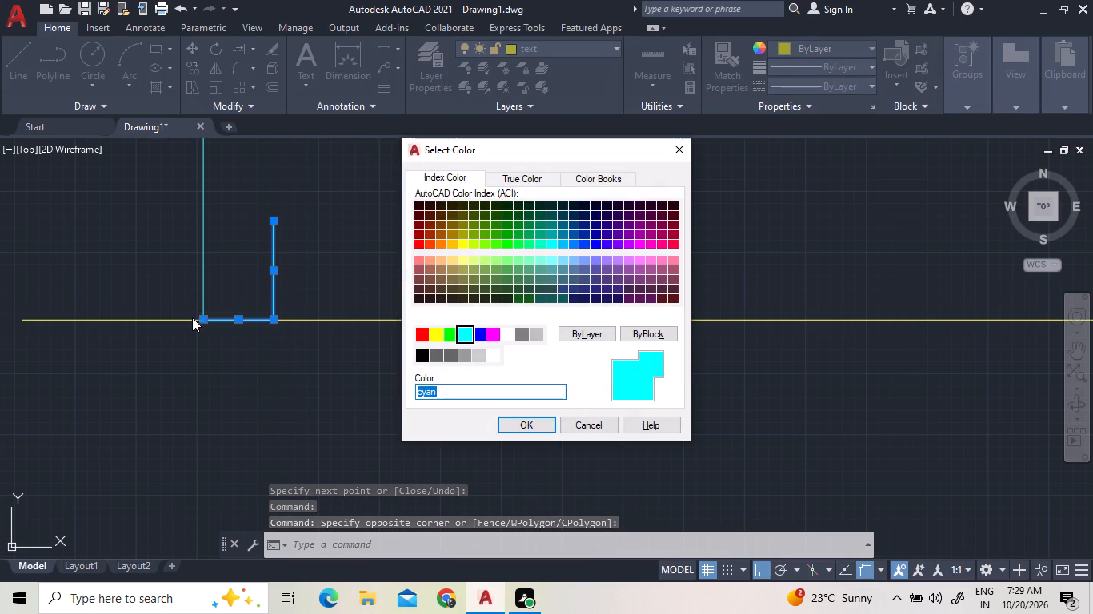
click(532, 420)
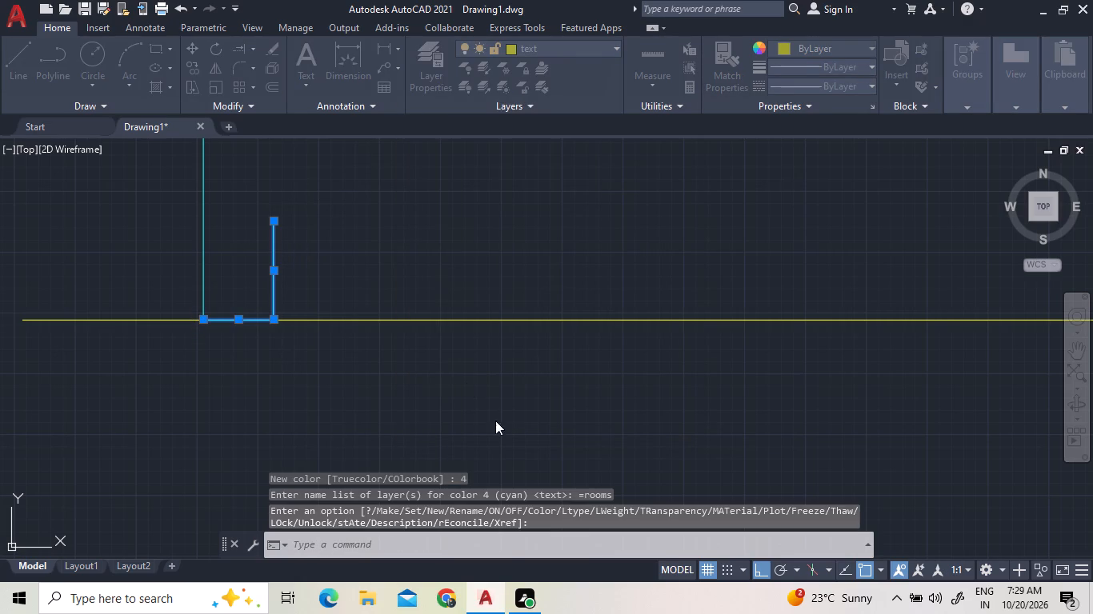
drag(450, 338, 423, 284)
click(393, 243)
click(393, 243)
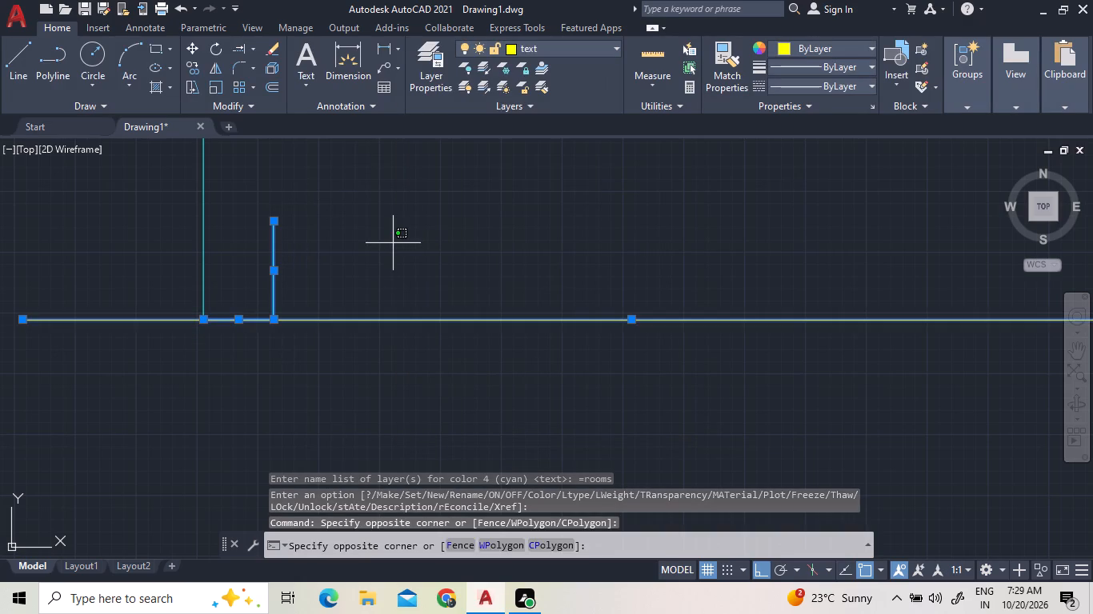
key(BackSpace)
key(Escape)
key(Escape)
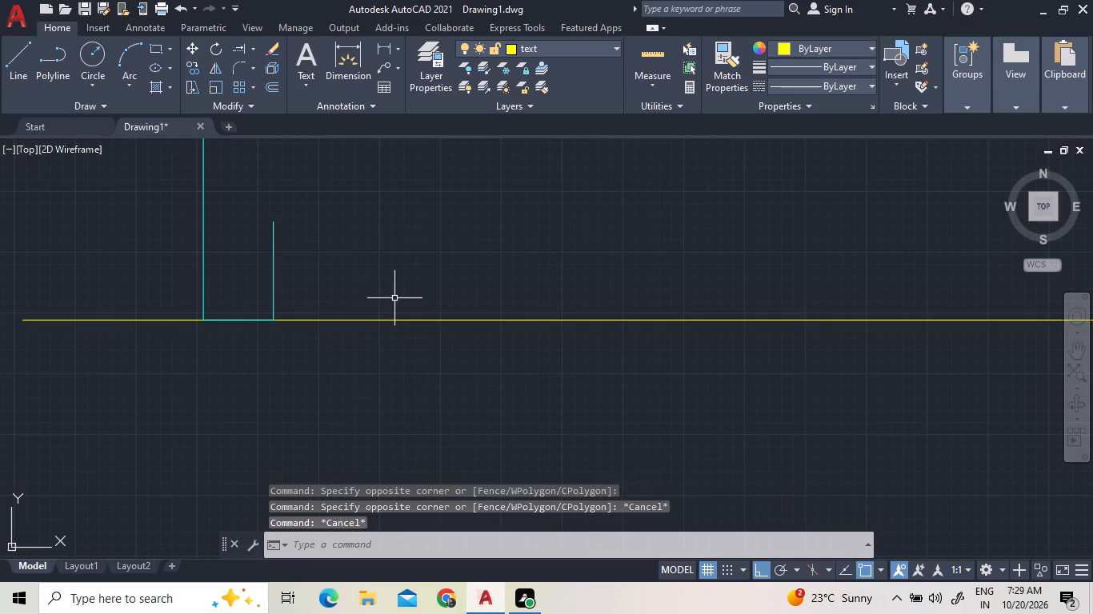
Delete the long yellow horizontal line south of the building.
click(396, 317)
click(376, 339)
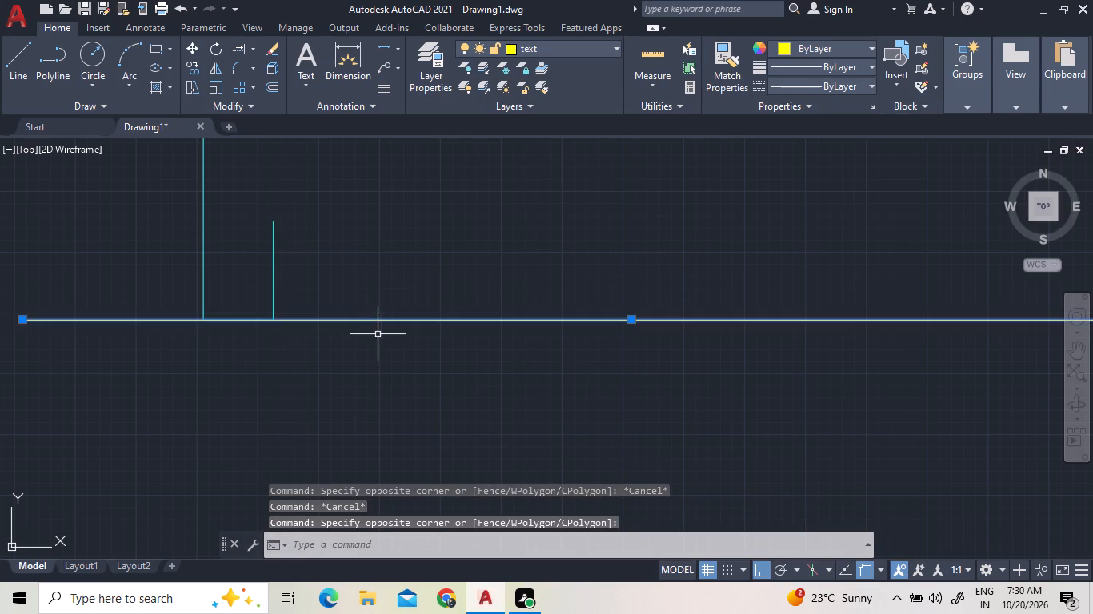
key(Delete)
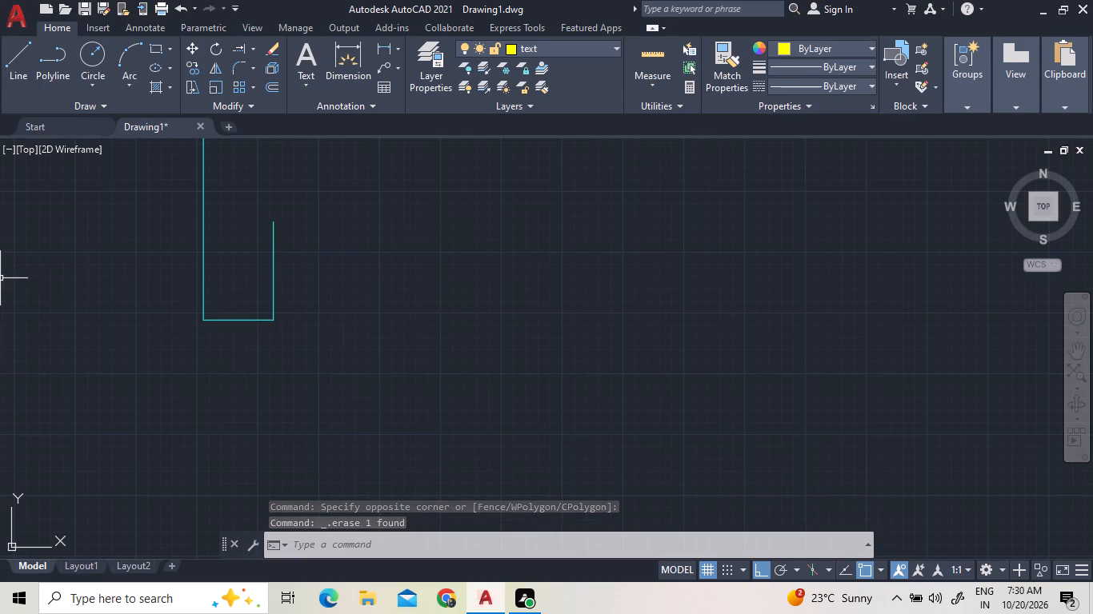
Assign the 6' horizontal line and the short vertical line at its east end to the rooms layer.
scroll(2, 260, down, 3)
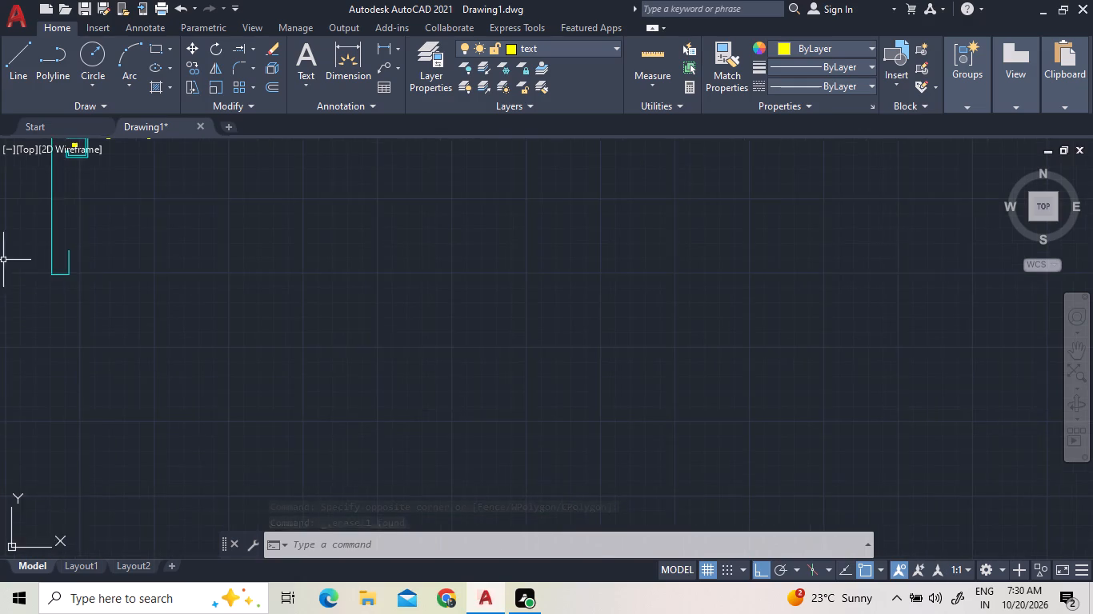
scroll(82, 325, down, 3)
scroll(70, 292, up, 3)
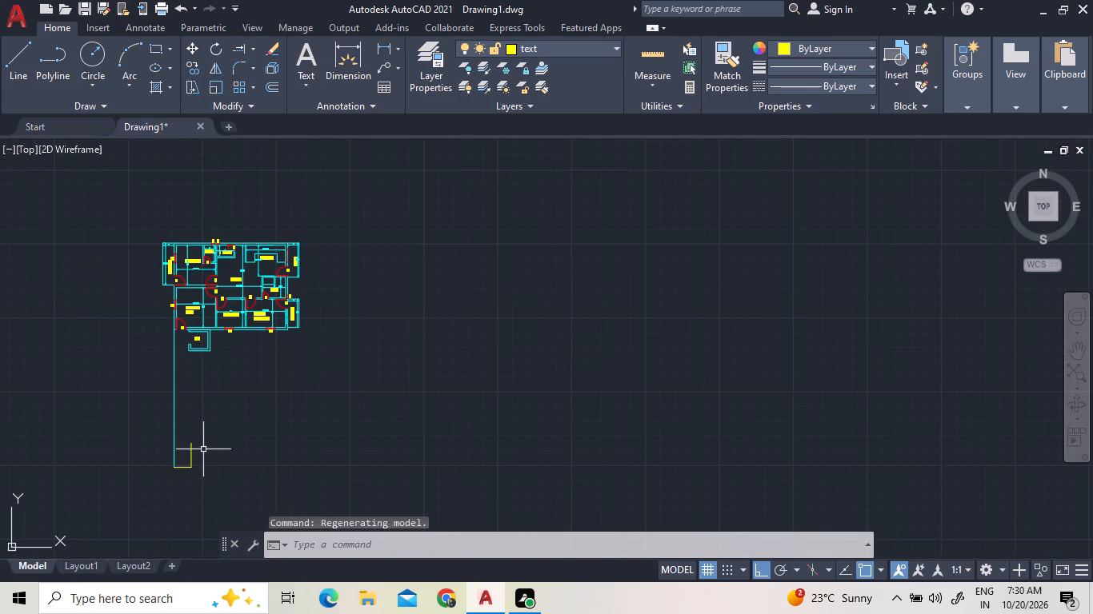
scroll(188, 470, up, 2)
drag(204, 480, 201, 466)
click(190, 440)
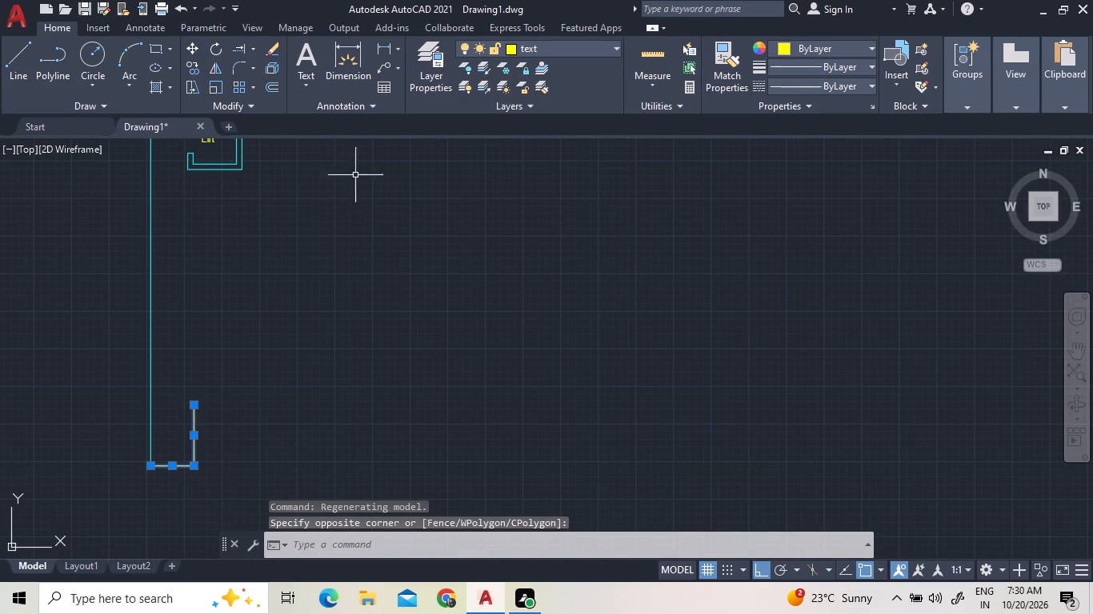
click(530, 47)
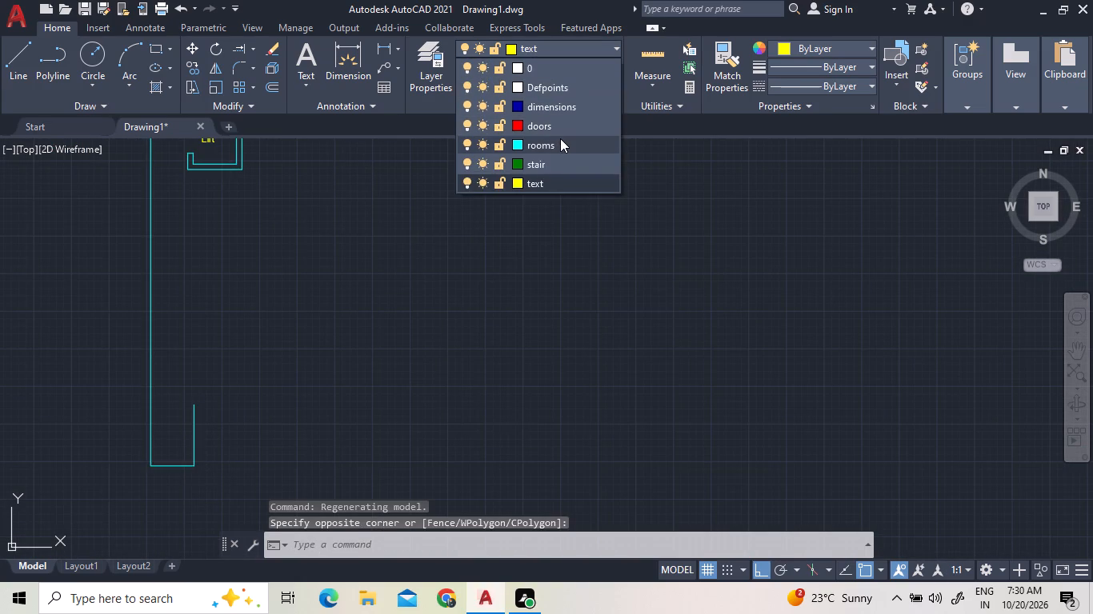
click(560, 138)
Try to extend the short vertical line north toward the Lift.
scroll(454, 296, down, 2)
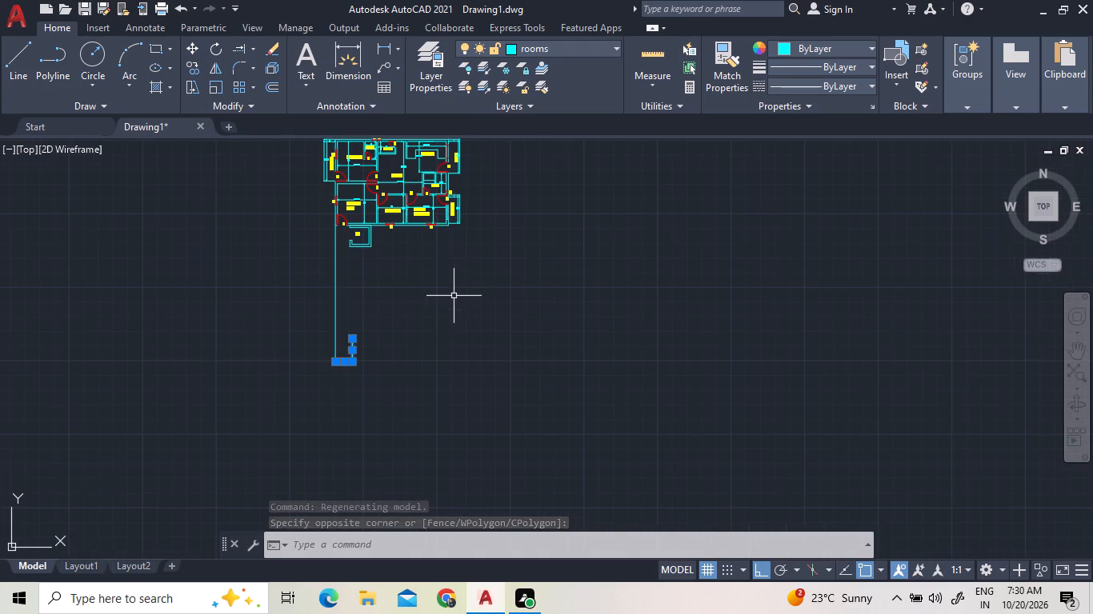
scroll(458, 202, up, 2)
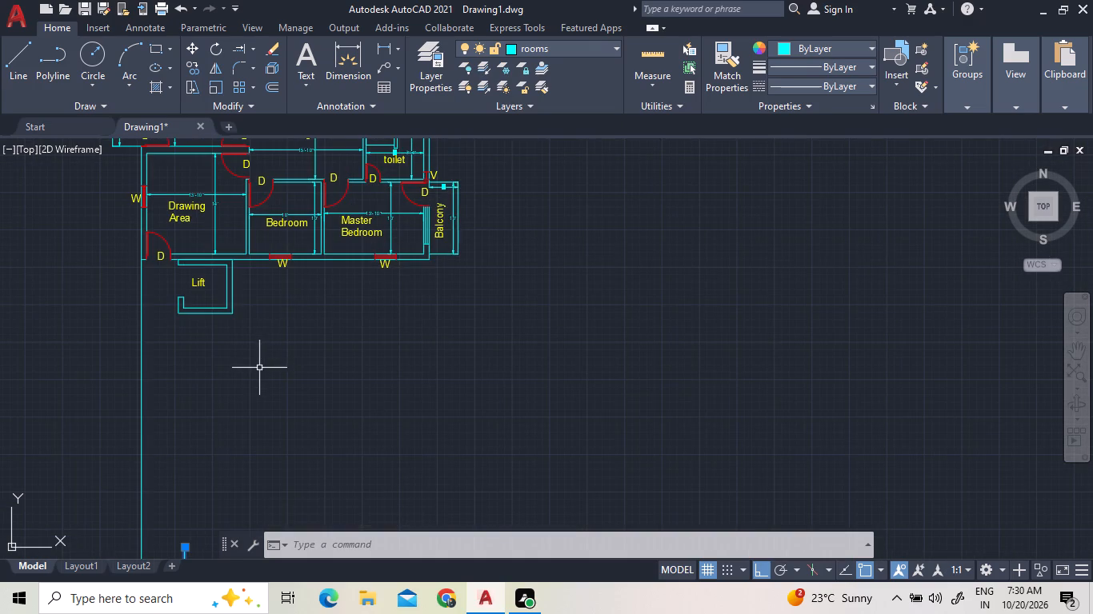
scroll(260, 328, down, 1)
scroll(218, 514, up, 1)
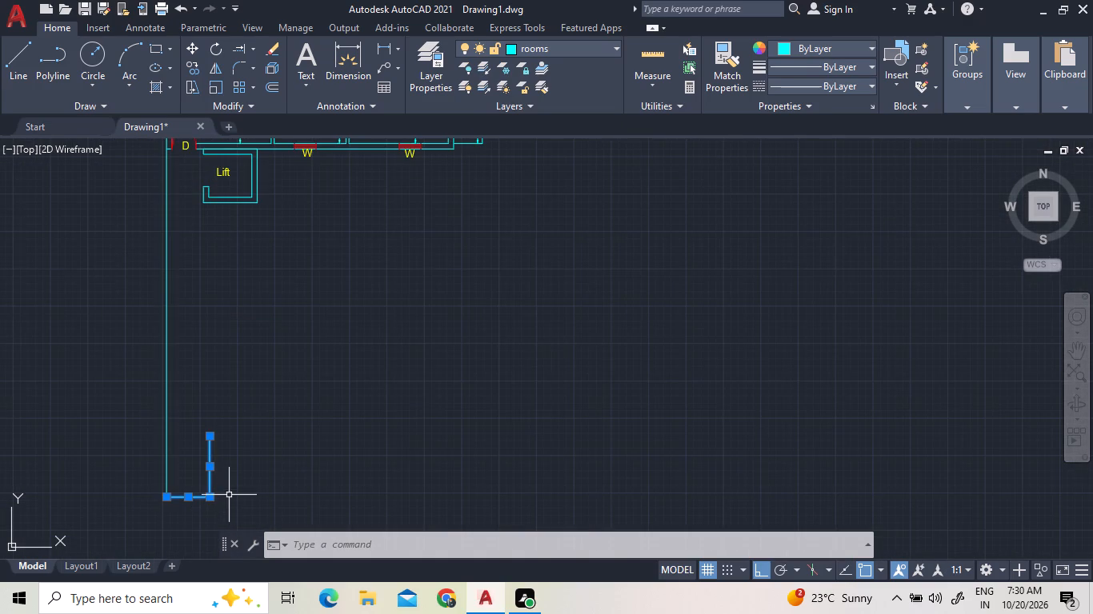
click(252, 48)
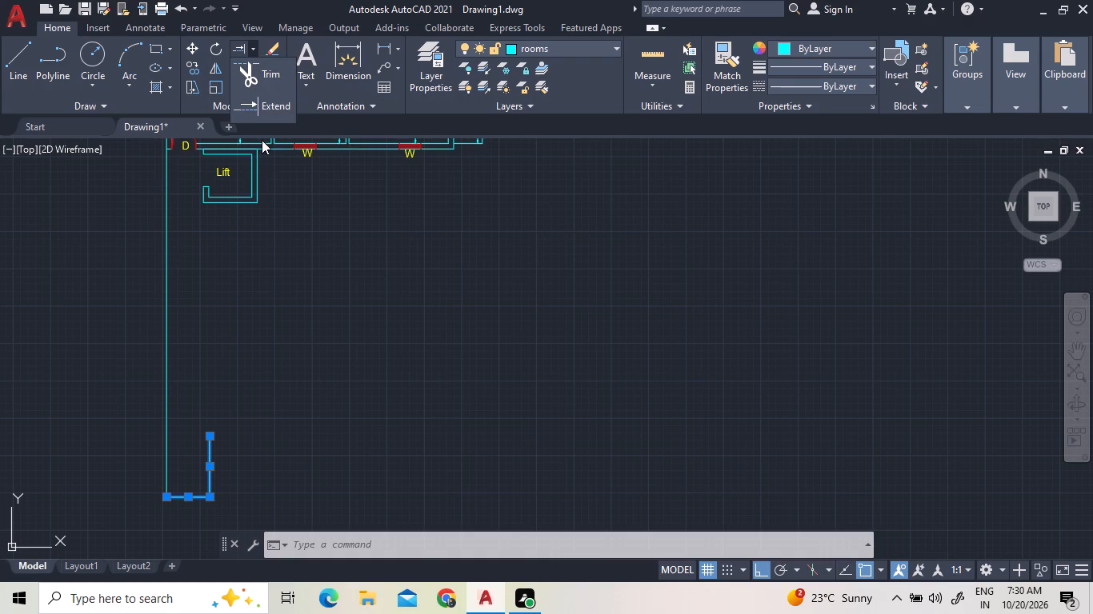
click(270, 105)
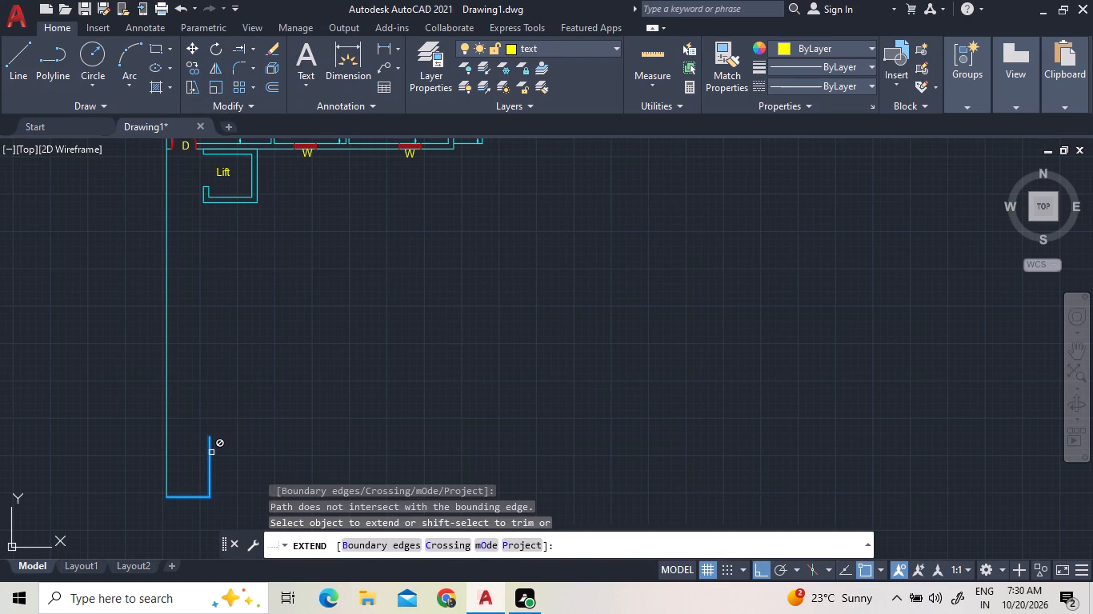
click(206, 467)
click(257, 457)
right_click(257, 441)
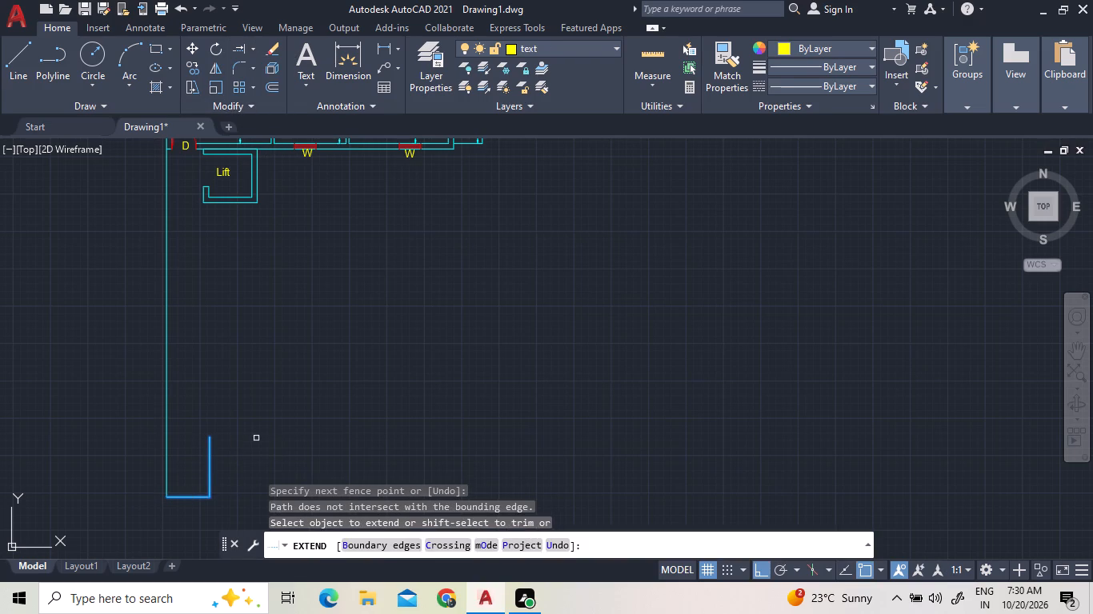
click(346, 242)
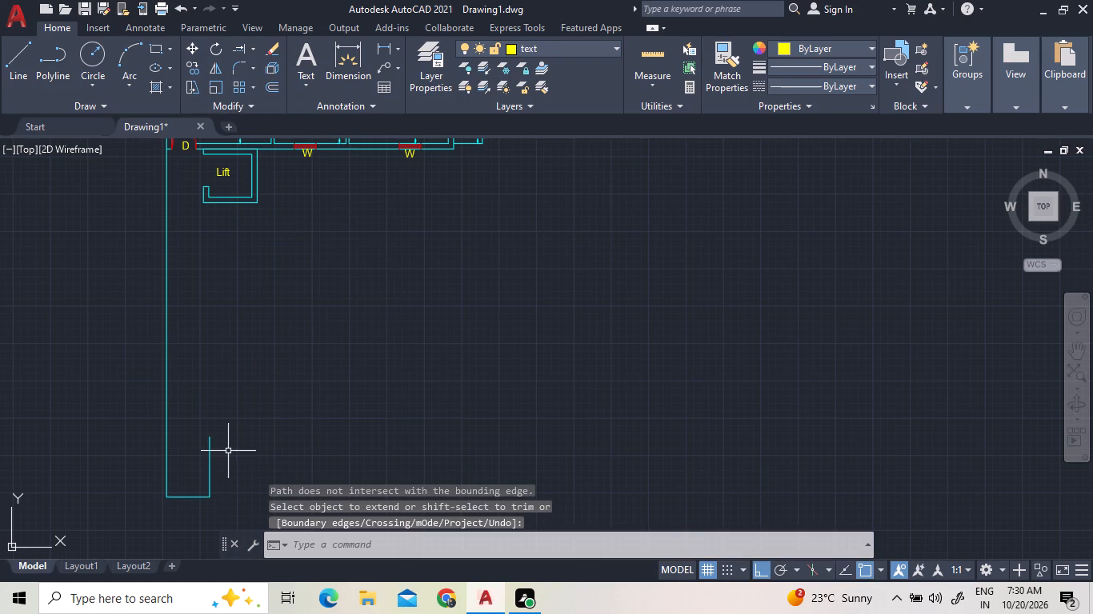
Extend the short vertical line north to the Lift's south wall.
click(243, 50)
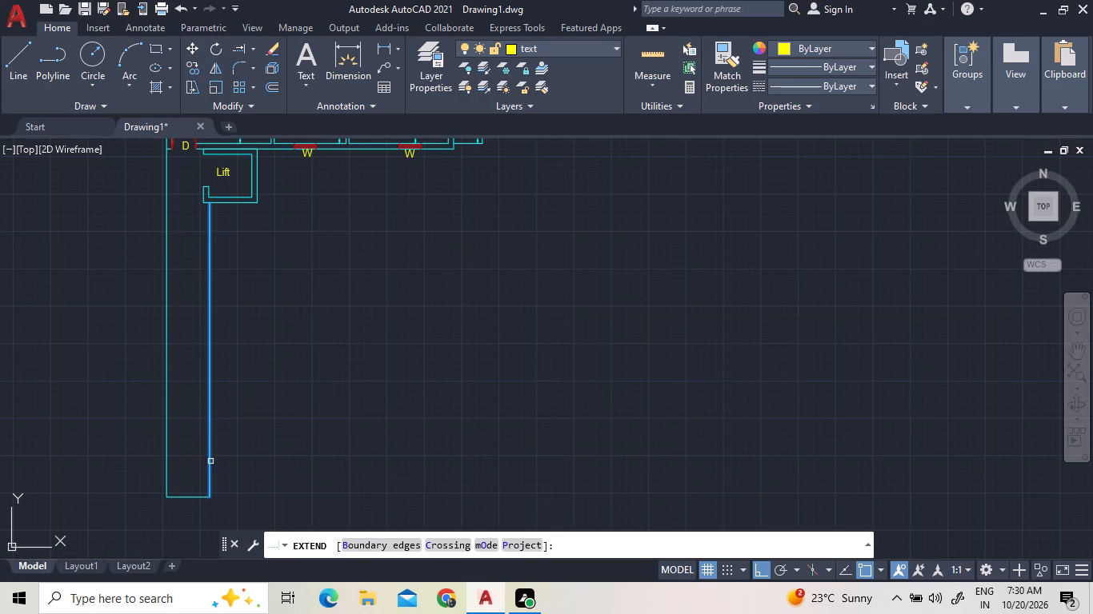
click(210, 461)
right_click(351, 358)
click(366, 375)
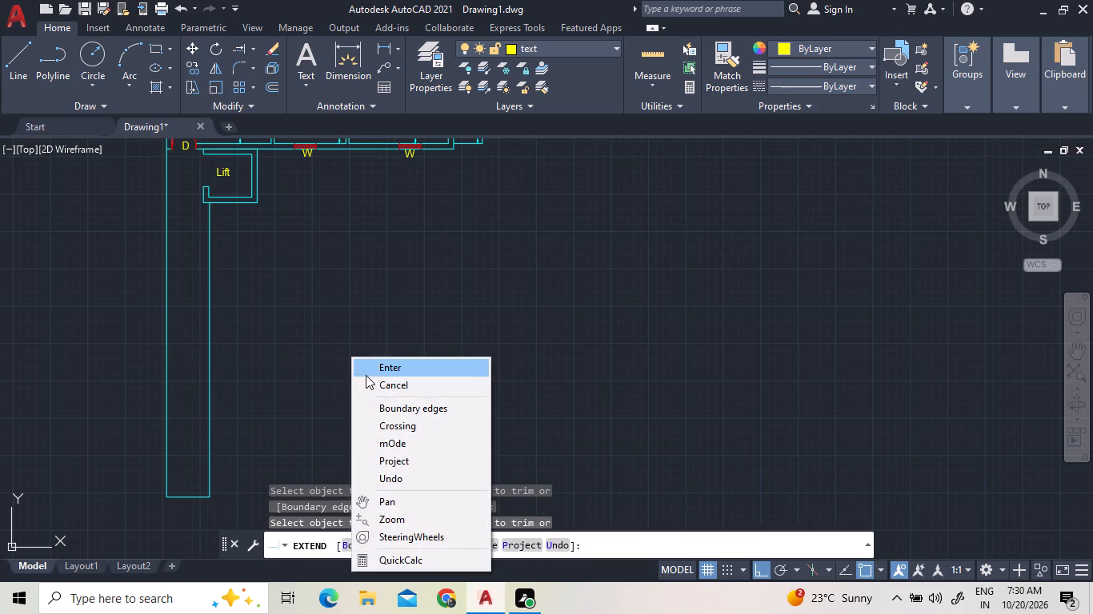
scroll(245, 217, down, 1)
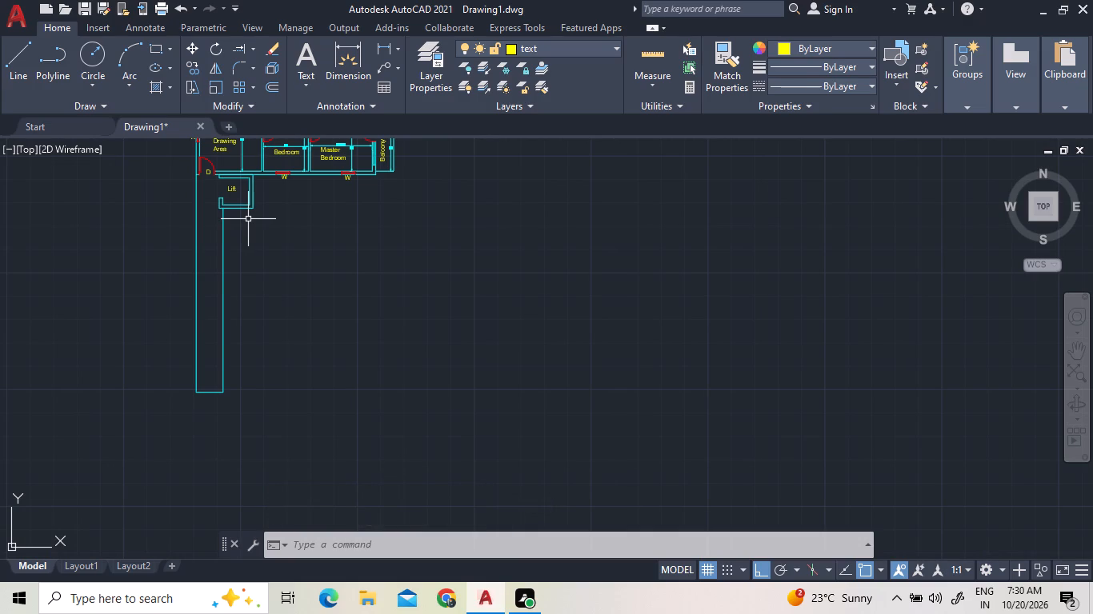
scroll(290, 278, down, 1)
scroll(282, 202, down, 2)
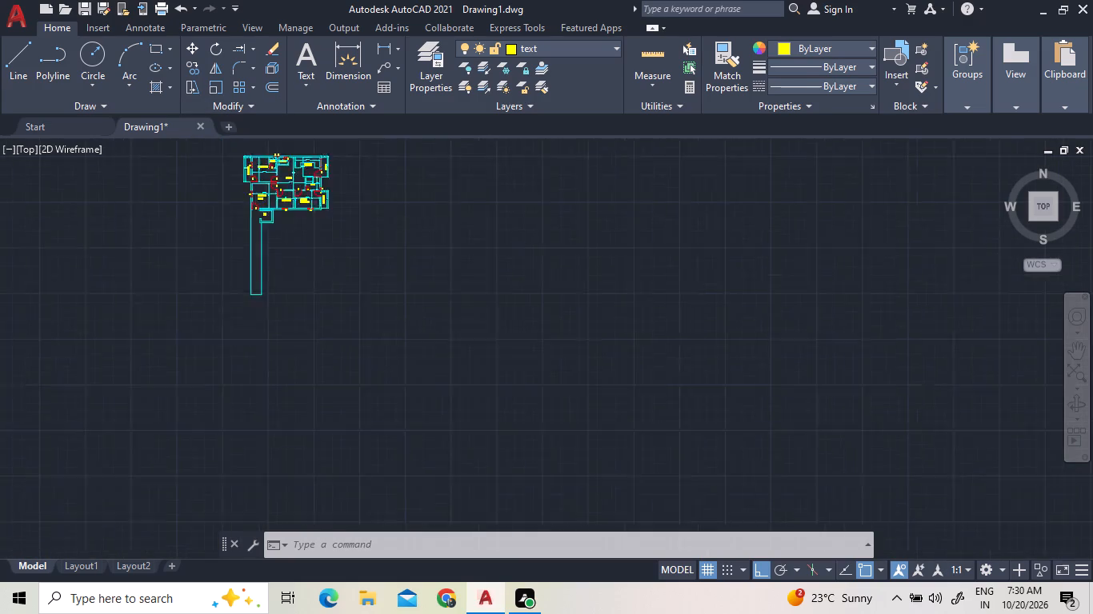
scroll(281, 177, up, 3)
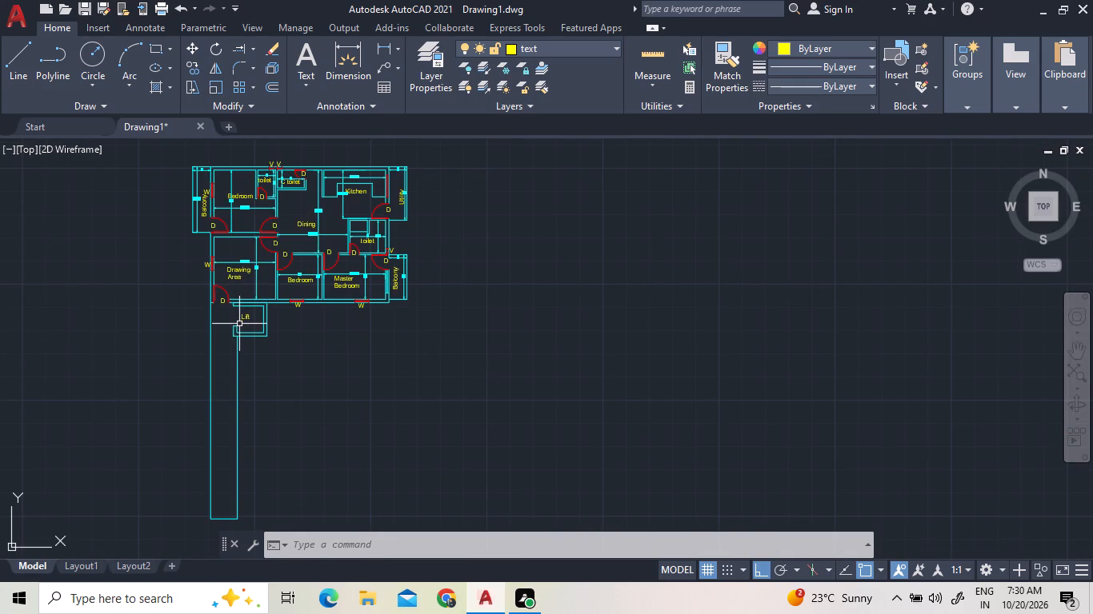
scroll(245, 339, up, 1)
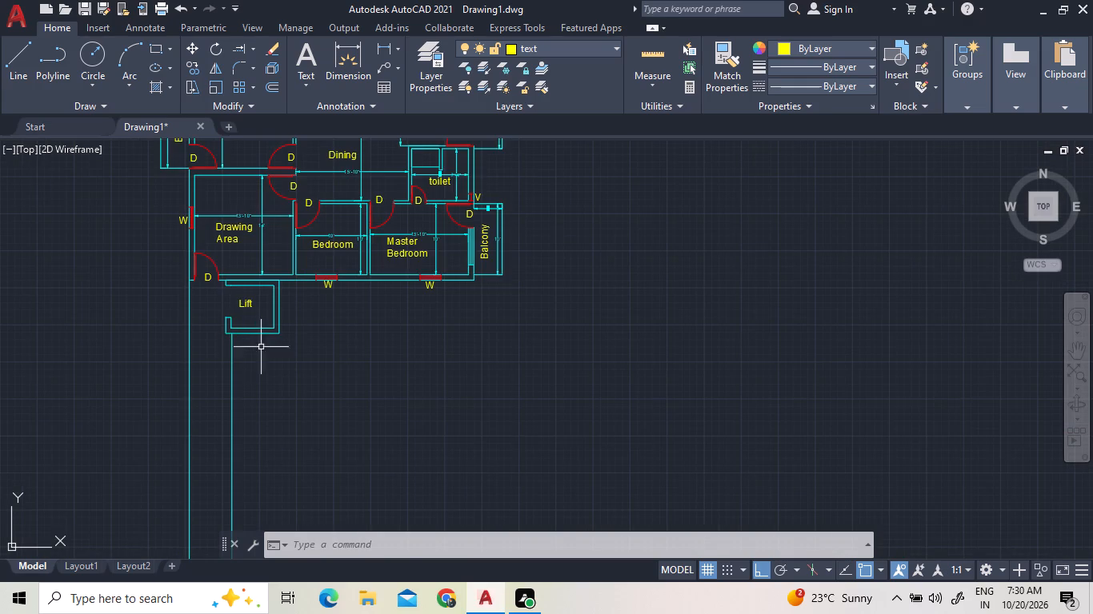
Copy the whole floor plan with Lift and passage lines, from its northwest corner to a point inside the passage just south of the Lift, Ortho off.
scroll(285, 315, down, 2)
scroll(334, 237, up, 2)
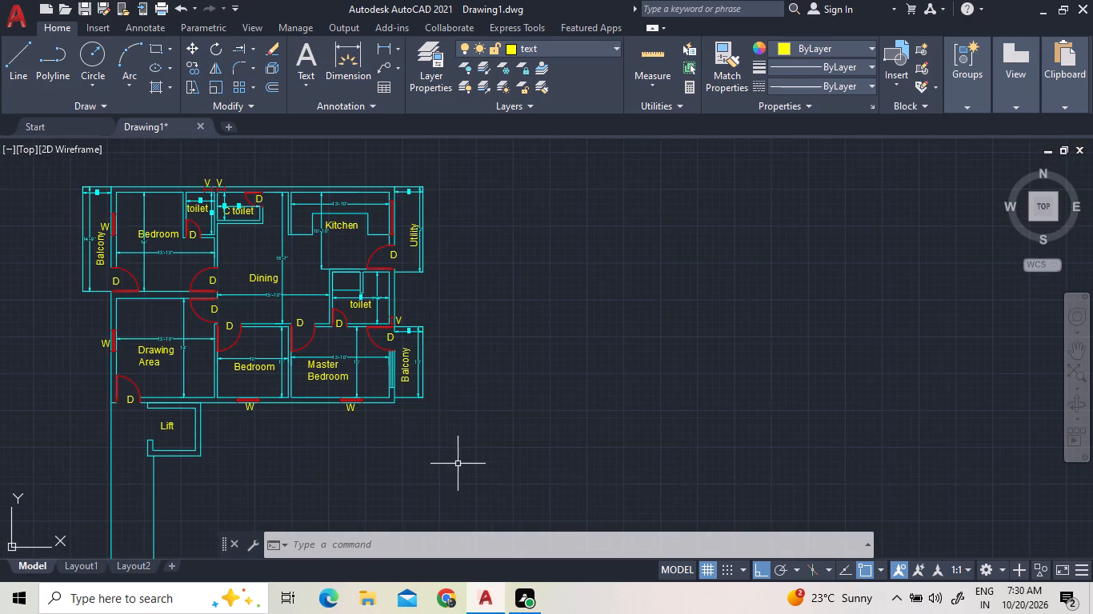
click(458, 464)
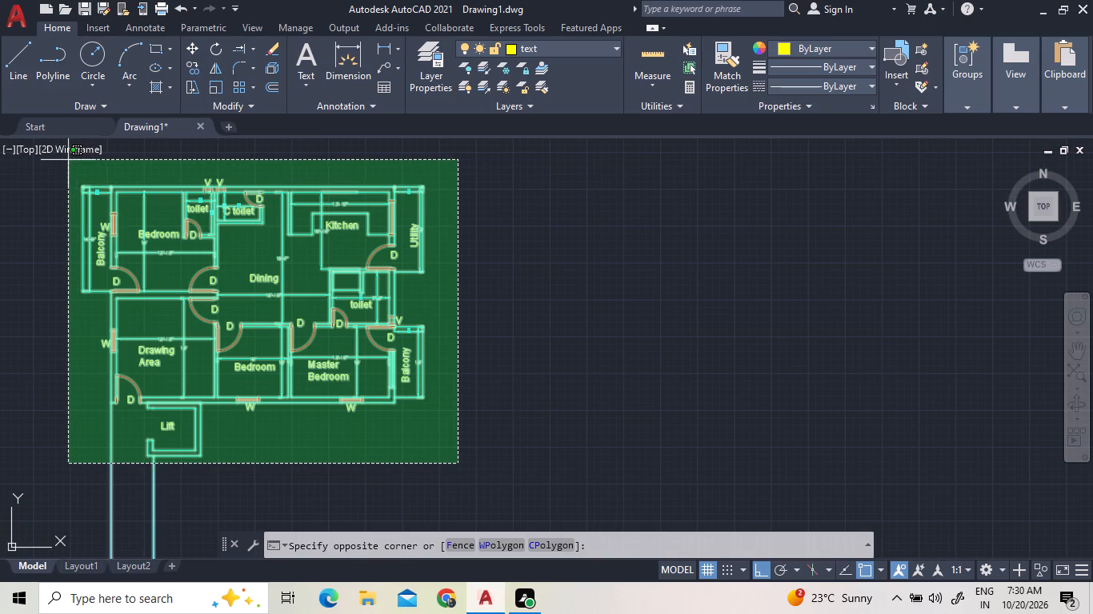
click(68, 160)
right_click(335, 260)
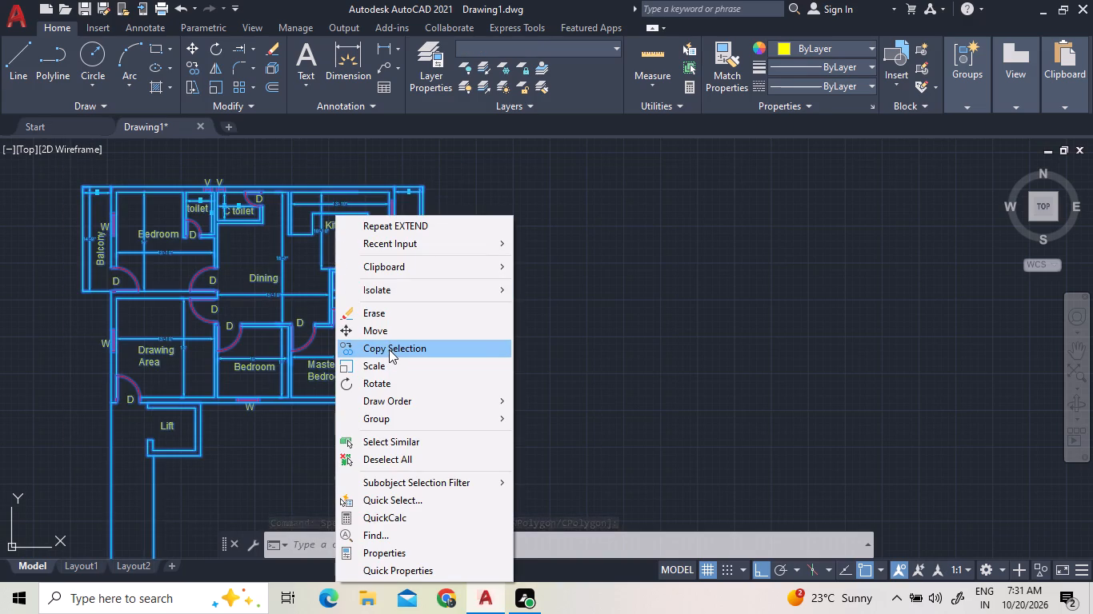
click(389, 349)
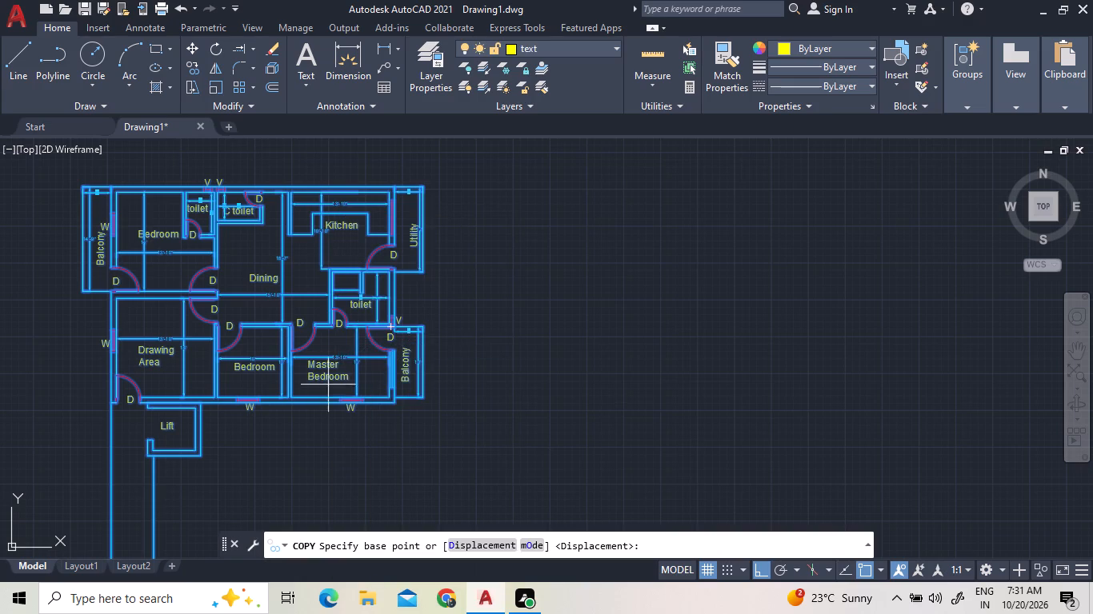
scroll(316, 352, down, 3)
scroll(287, 416, up, 3)
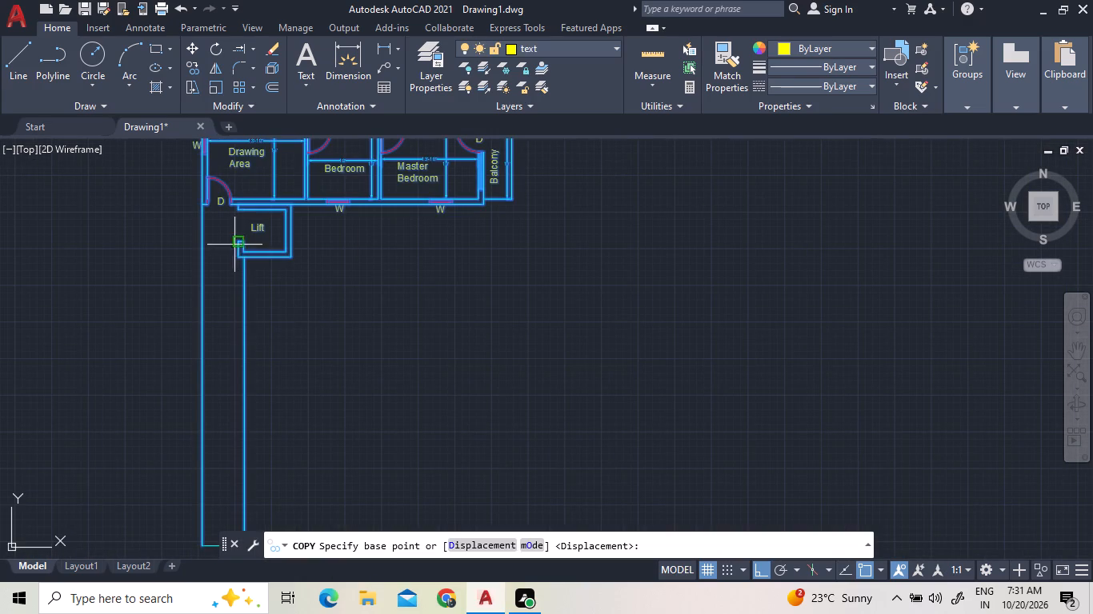
scroll(249, 363, down, 2)
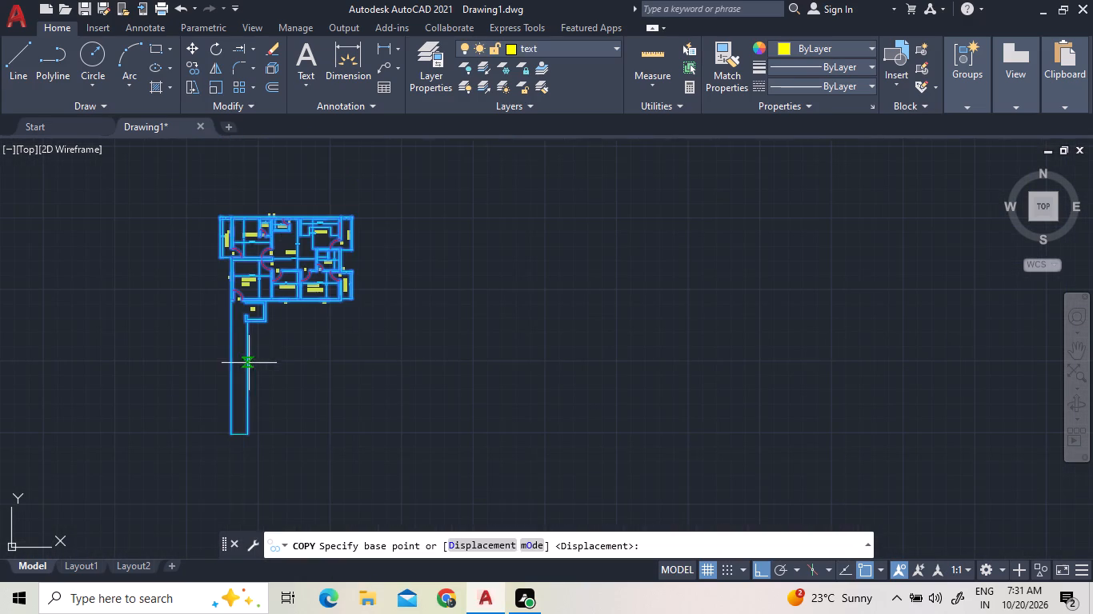
scroll(224, 204, up, 3)
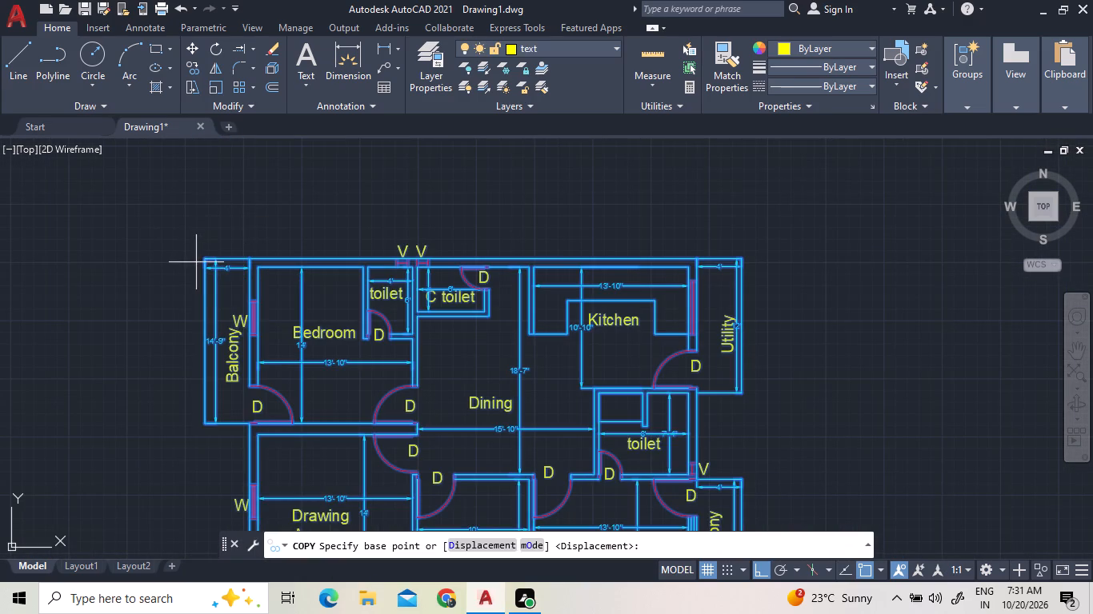
drag(202, 259, 207, 266)
scroll(303, 249, down, 3)
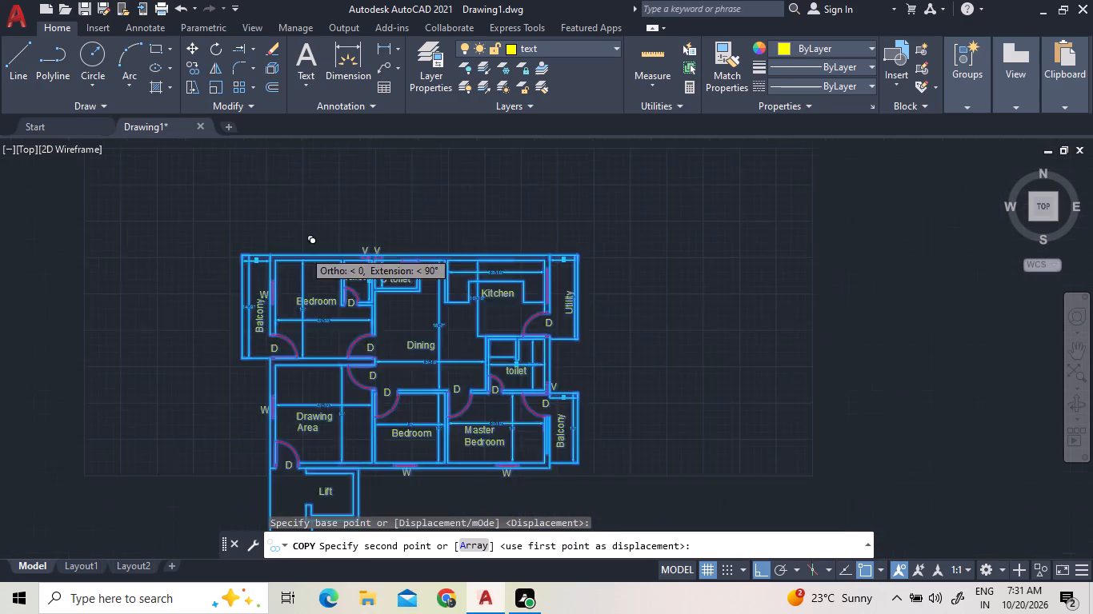
scroll(343, 368, up, 1)
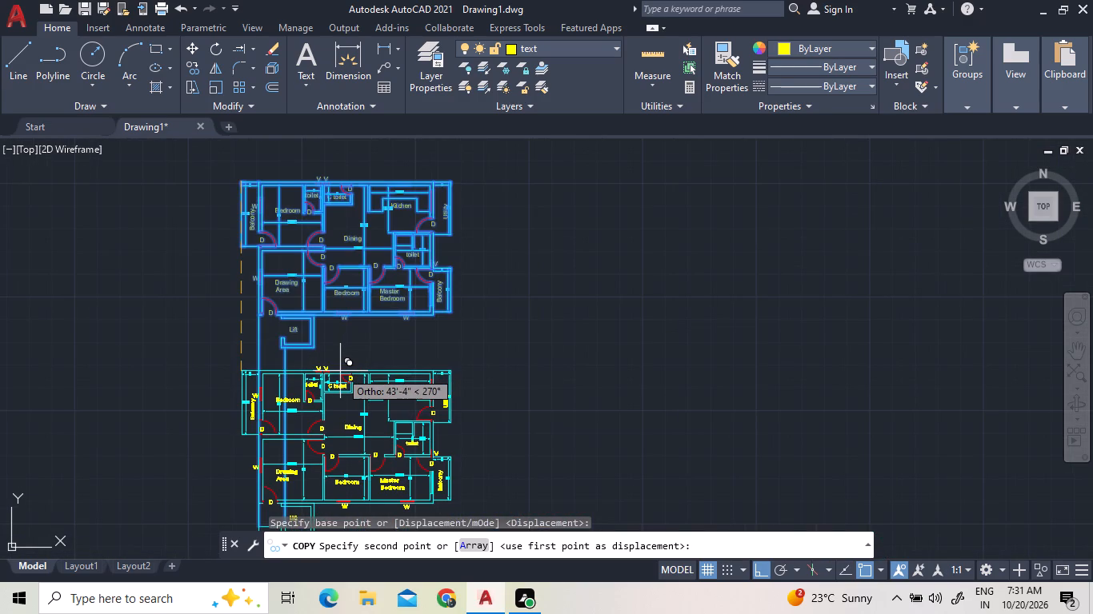
key(F8)
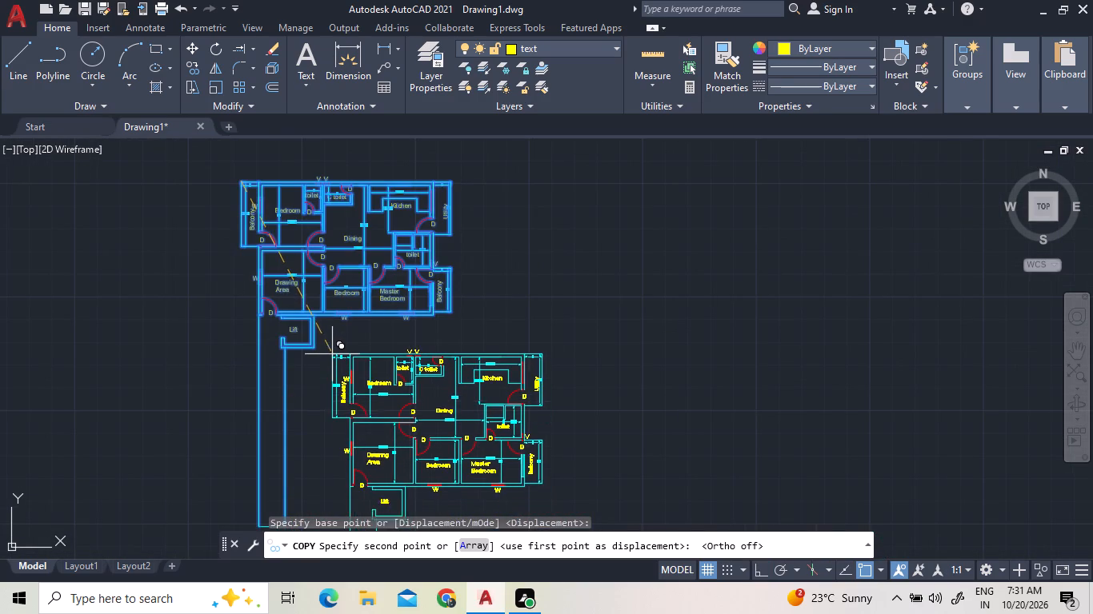
scroll(302, 339, up, 3)
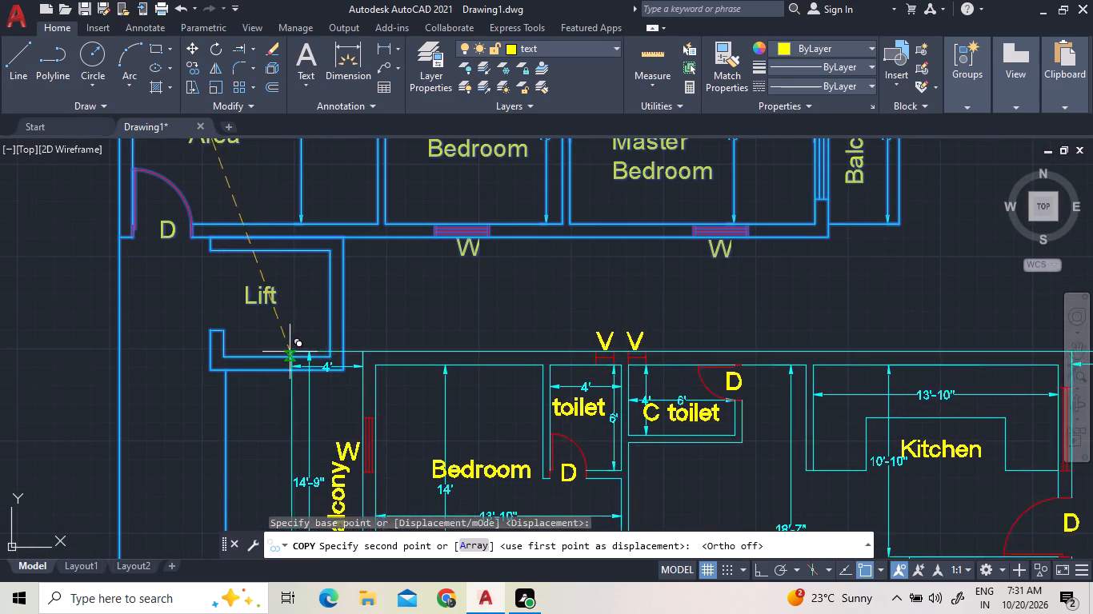
click(161, 379)
right_click(336, 322)
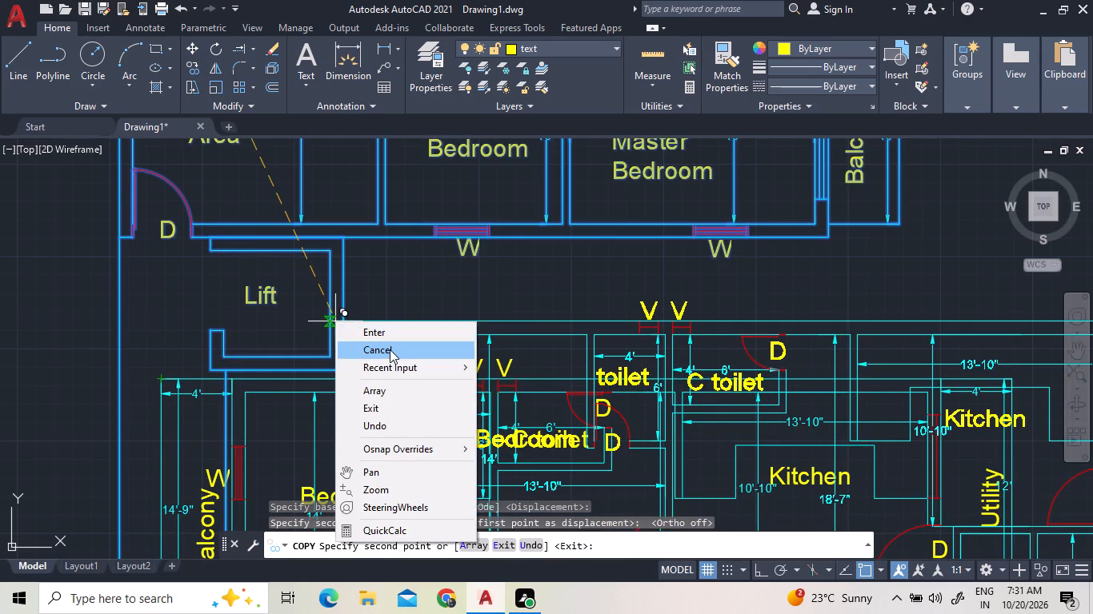
click(391, 349)
Delete the copied plan's northwest balcony outline lines together with its 4' and 14'-9" dimensions.
scroll(390, 349, down, 2)
scroll(321, 366, up, 4)
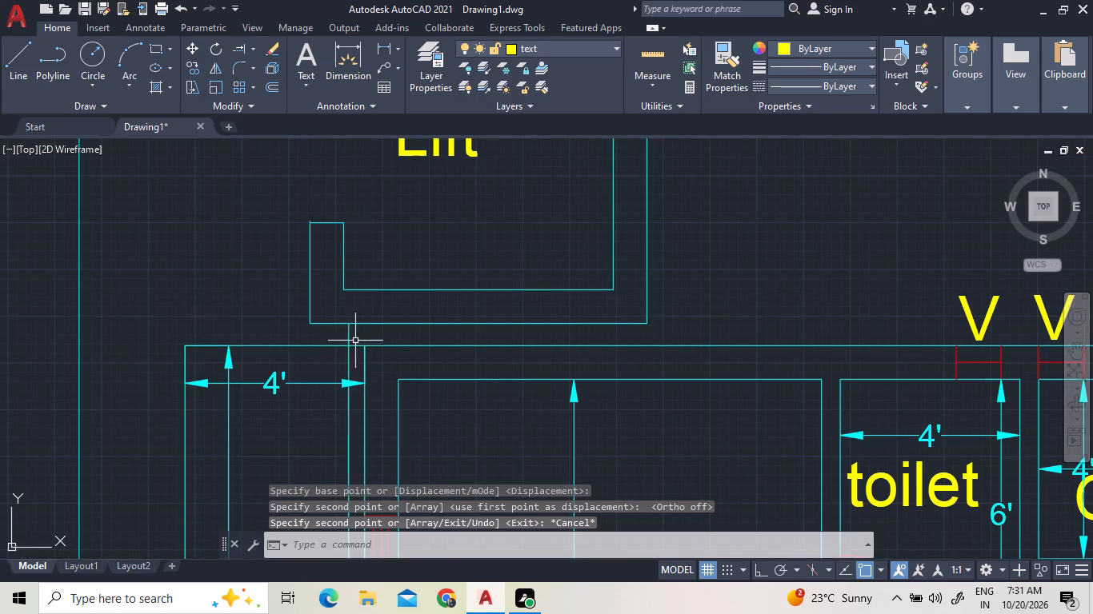
scroll(358, 338, up, 1)
click(354, 338)
click(386, 337)
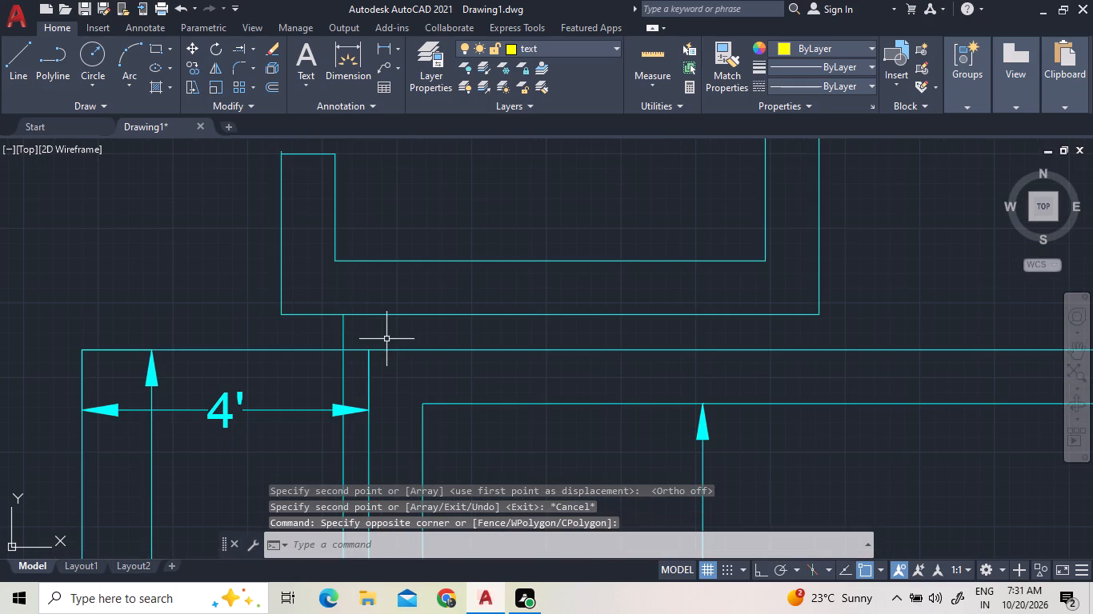
scroll(282, 320, down, 2)
drag(239, 416, 232, 405)
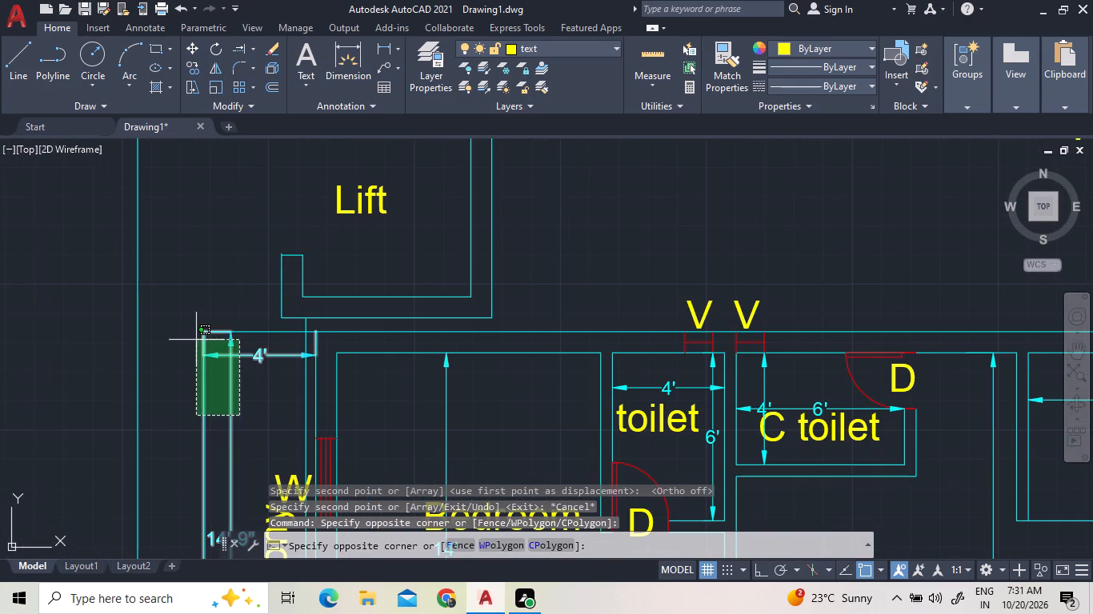
click(203, 323)
key(Delete)
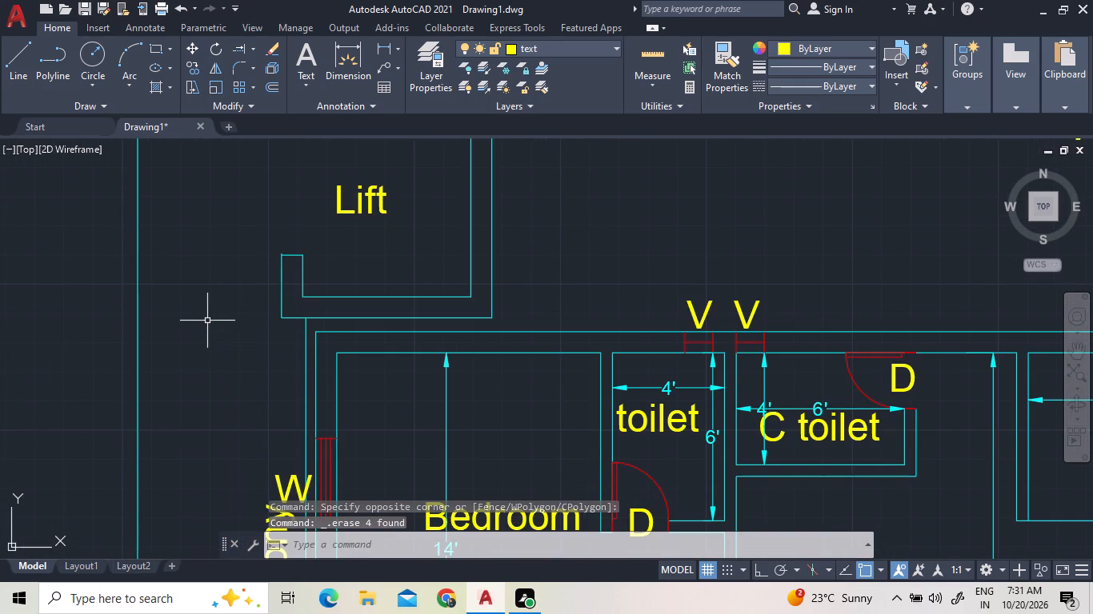
Delete the Balcony label and the leftover horizontal south line of the copied plan's northwest balcony.
scroll(256, 172, down, 3)
scroll(290, 269, up, 3)
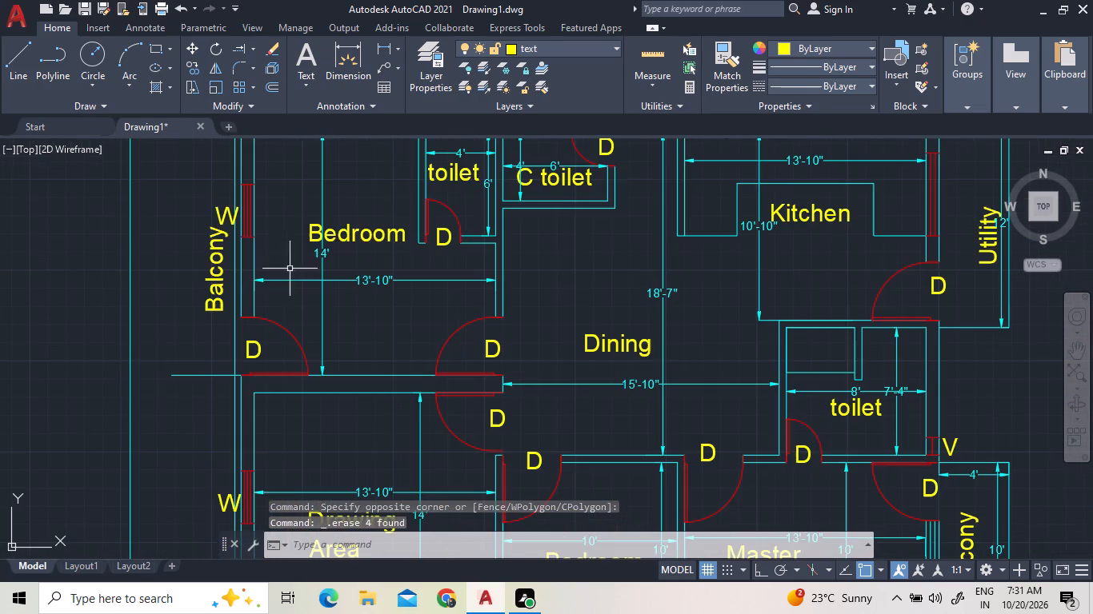
click(217, 268)
key(Delete)
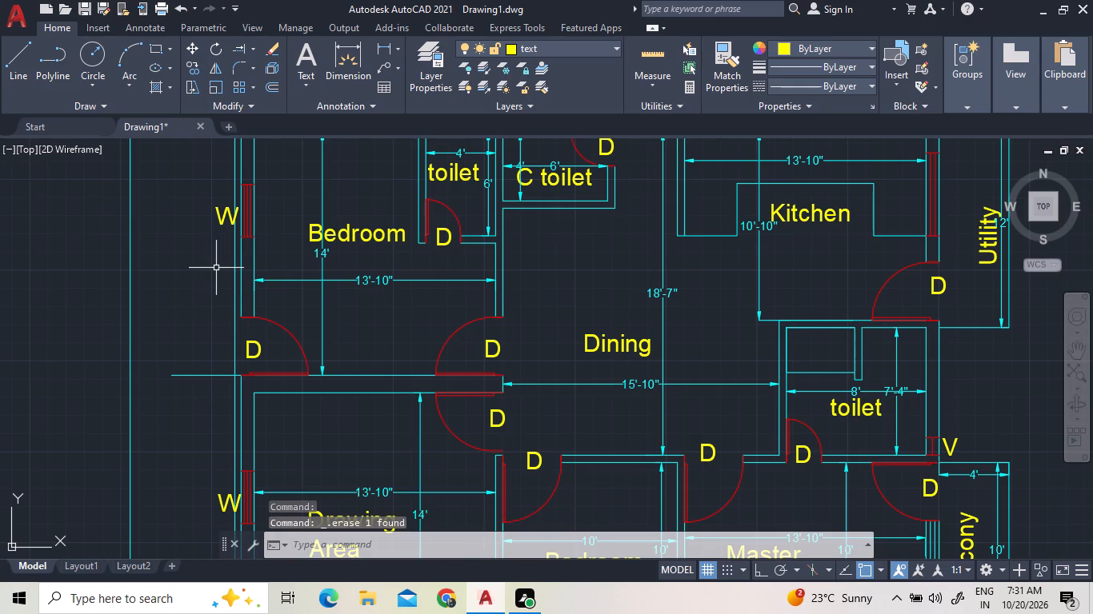
click(218, 378)
click(205, 359)
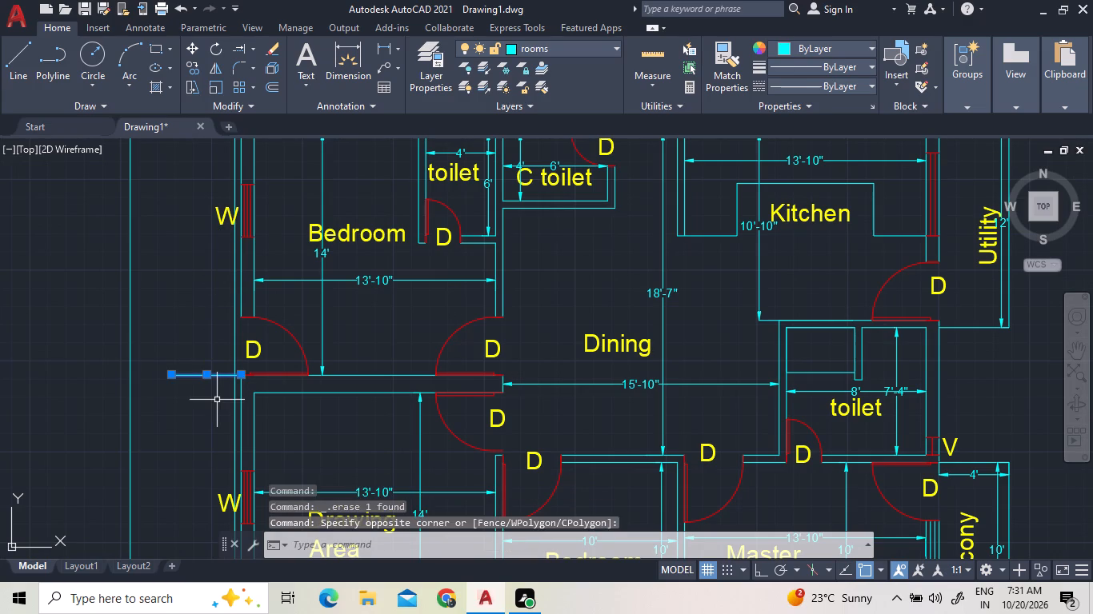
key(Delete)
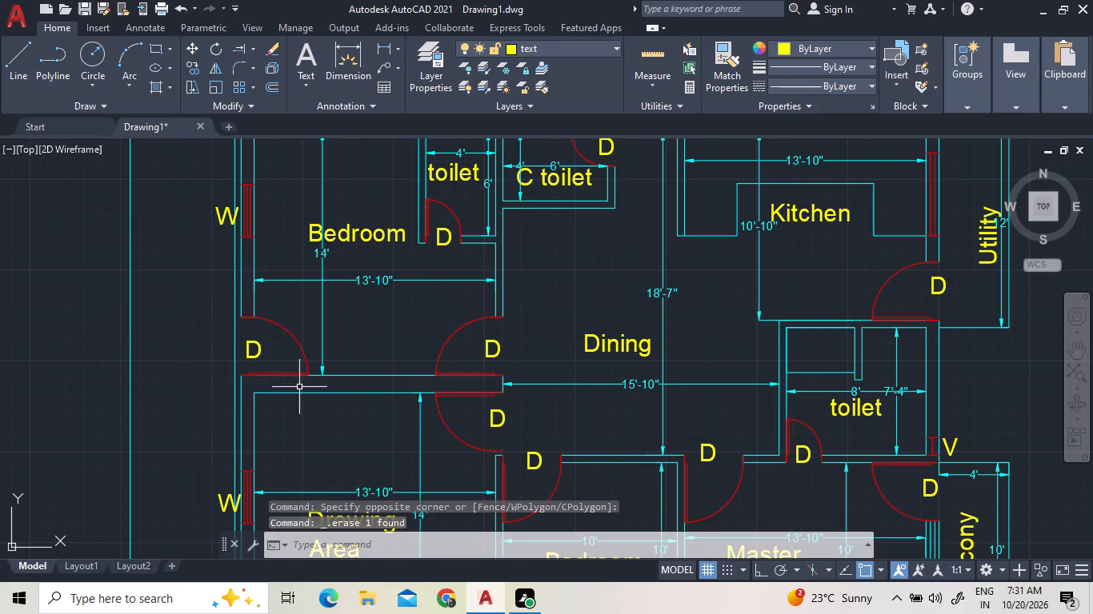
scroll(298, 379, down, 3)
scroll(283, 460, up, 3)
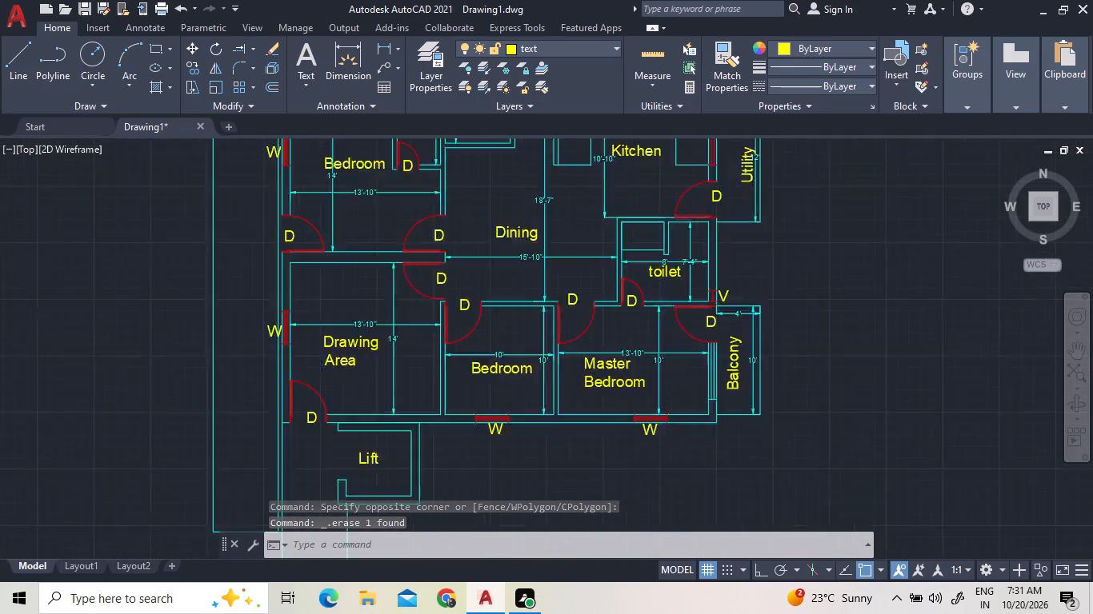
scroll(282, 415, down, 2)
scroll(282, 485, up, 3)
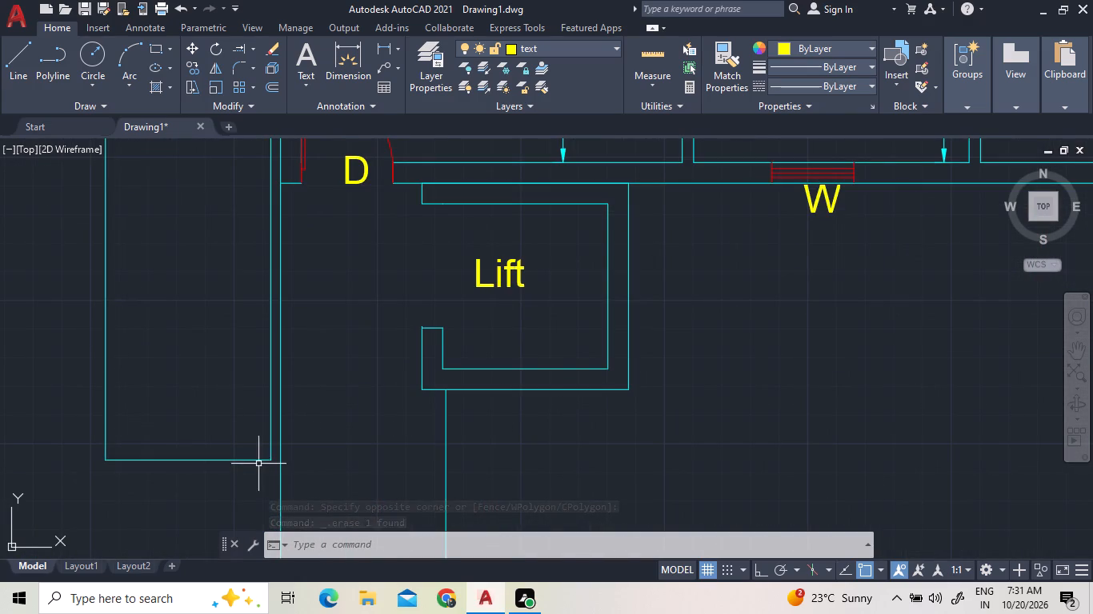
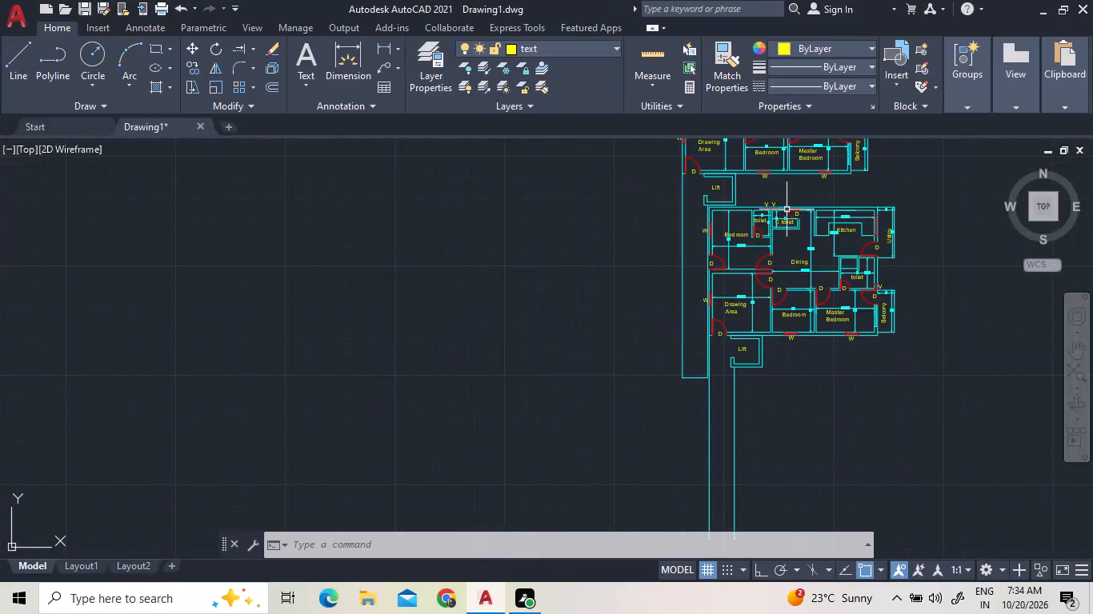
Delete the two long vertical passage lines running south past the copied plan's Lift.
scroll(782, 187, up, 2)
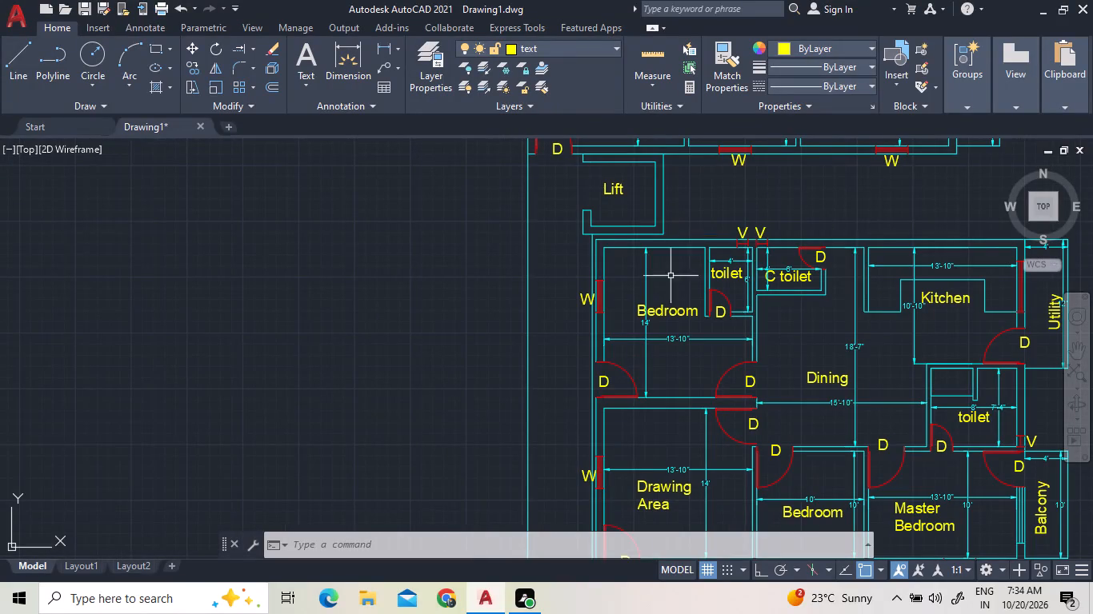
scroll(662, 236, up, 3)
scroll(452, 241, down, 3)
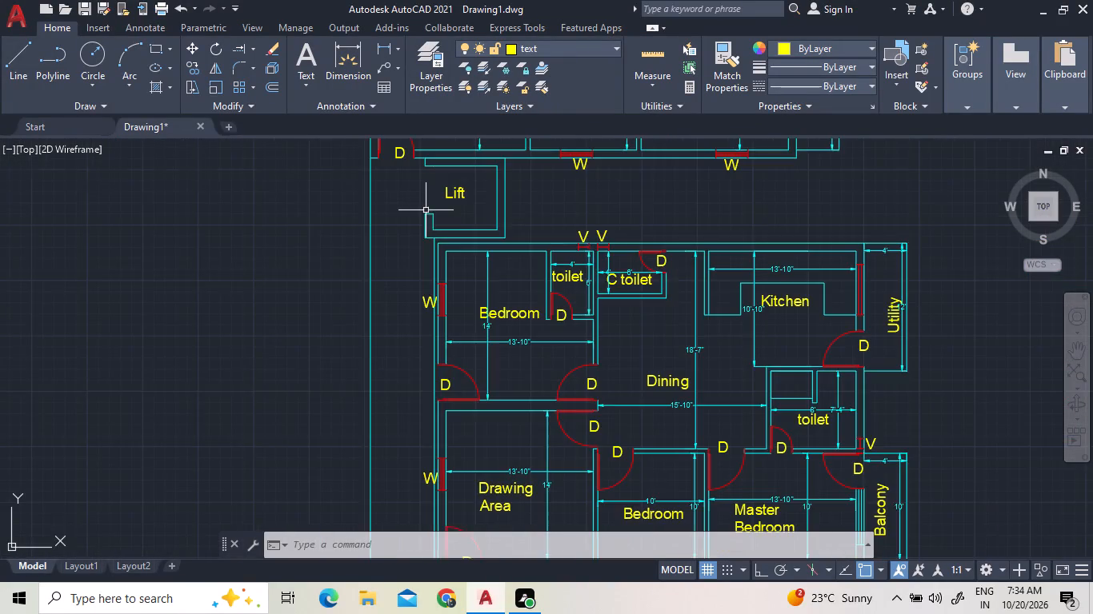
scroll(438, 219, down, 3)
click(478, 365)
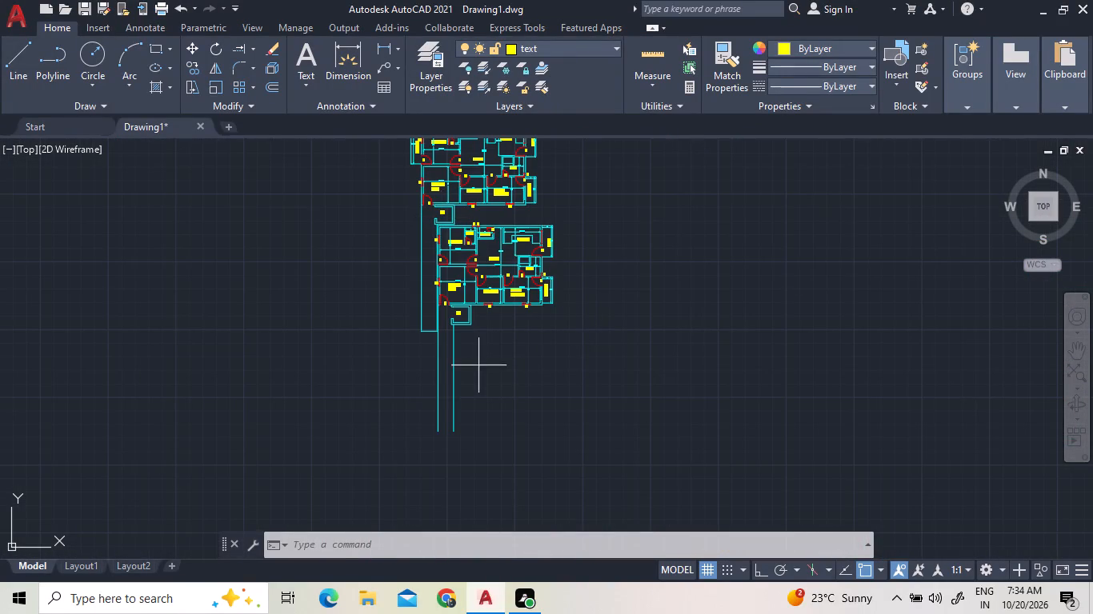
click(430, 373)
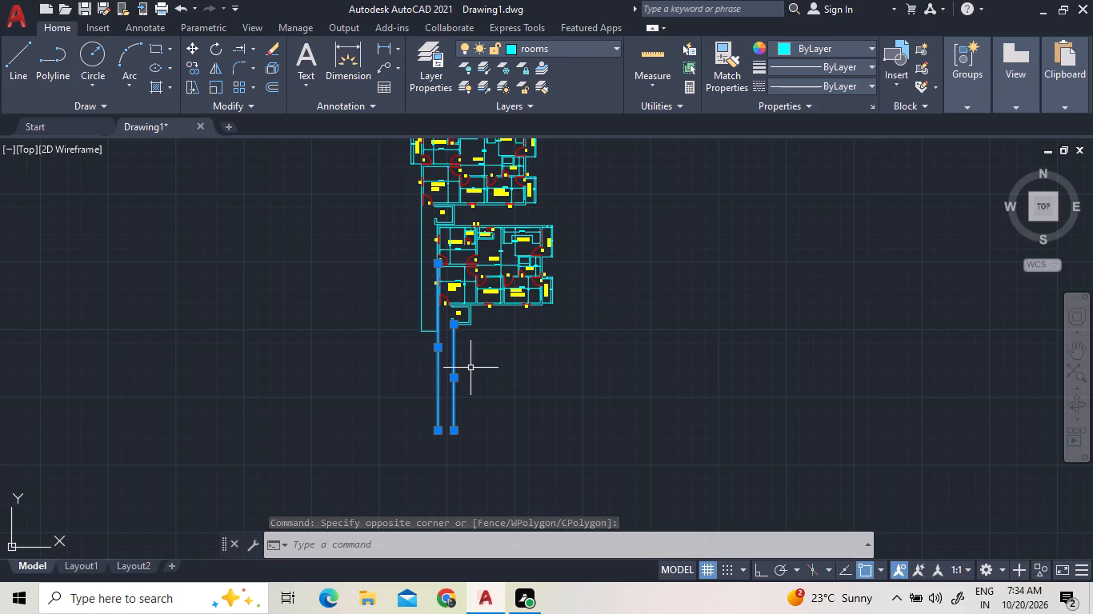
key(Delete)
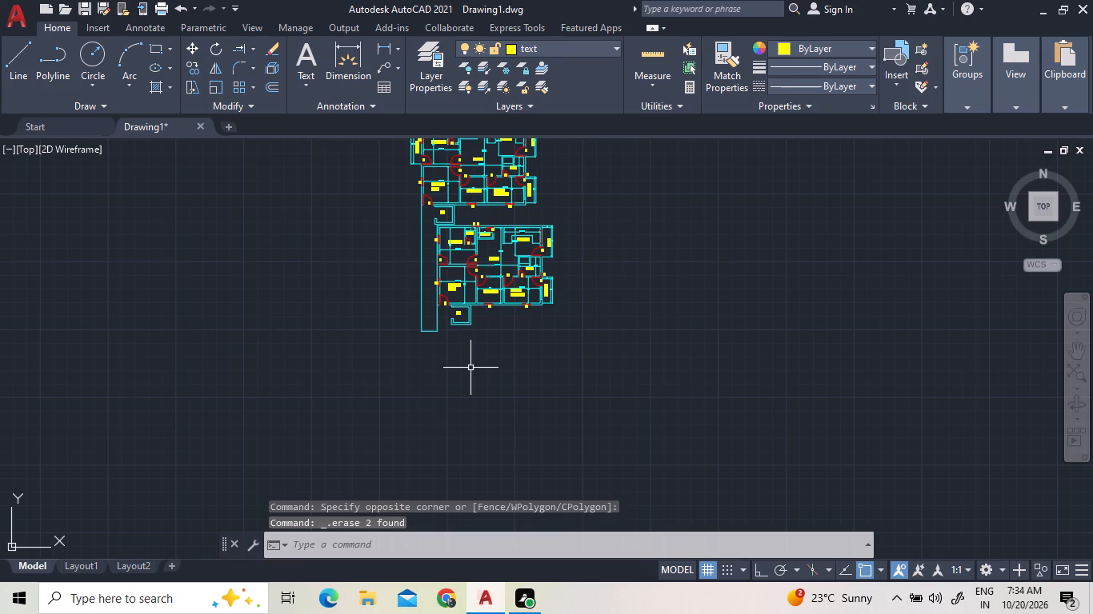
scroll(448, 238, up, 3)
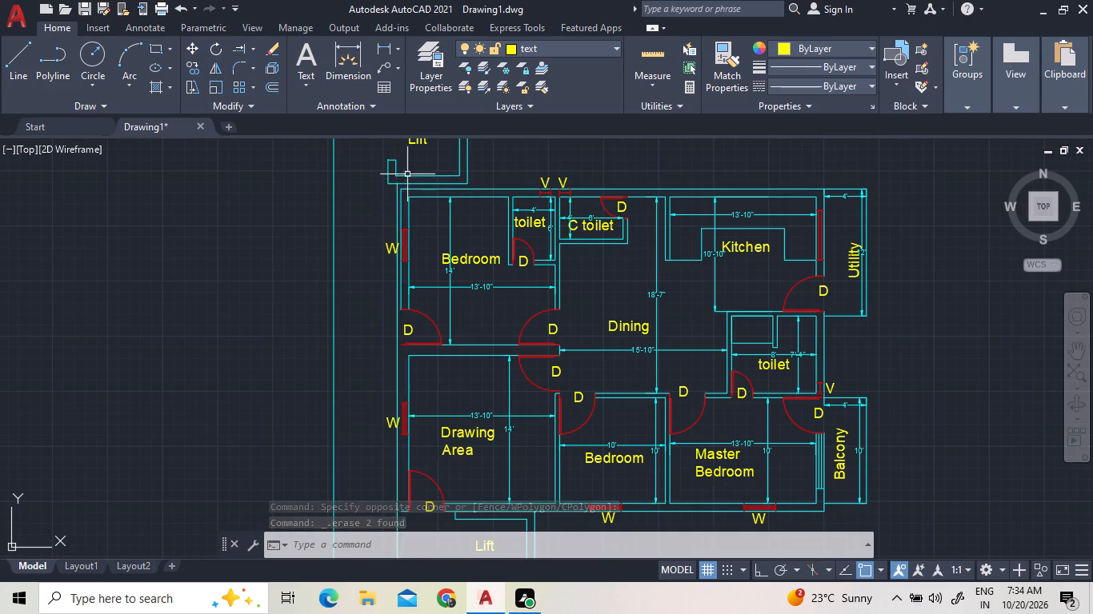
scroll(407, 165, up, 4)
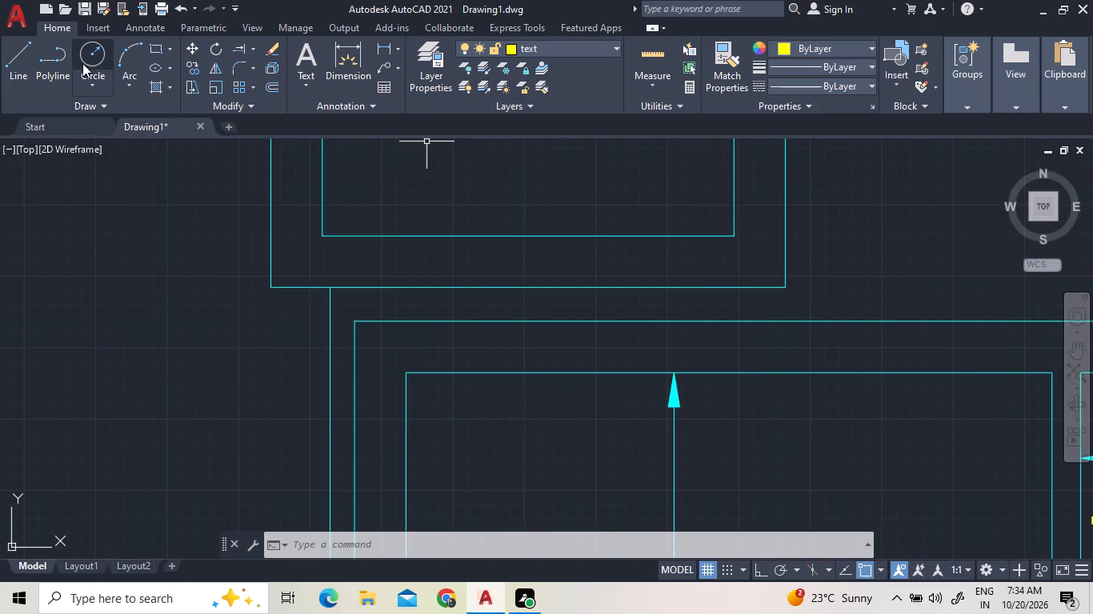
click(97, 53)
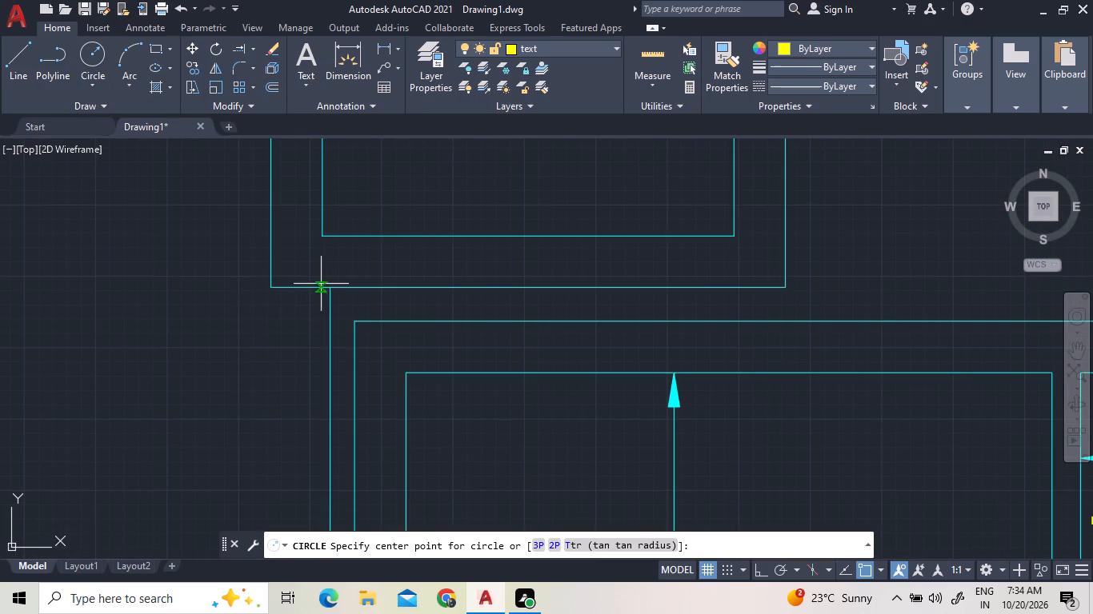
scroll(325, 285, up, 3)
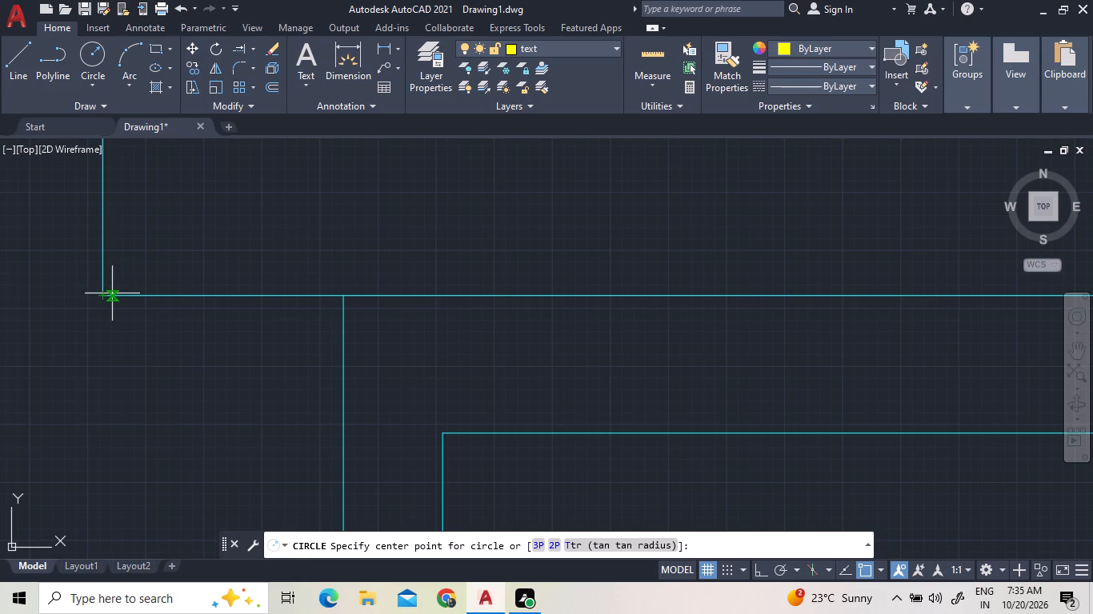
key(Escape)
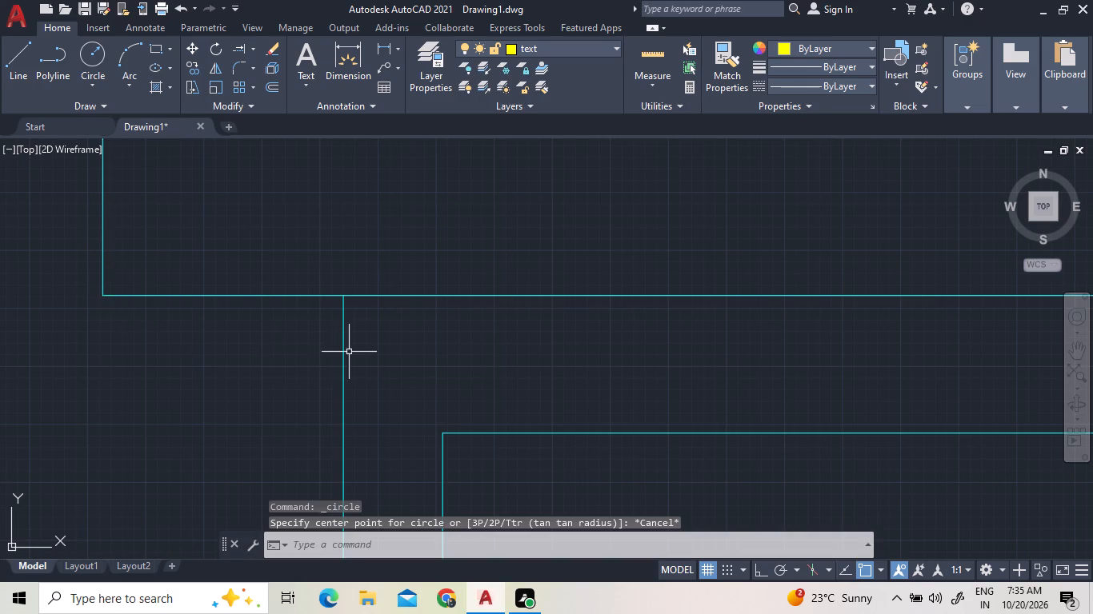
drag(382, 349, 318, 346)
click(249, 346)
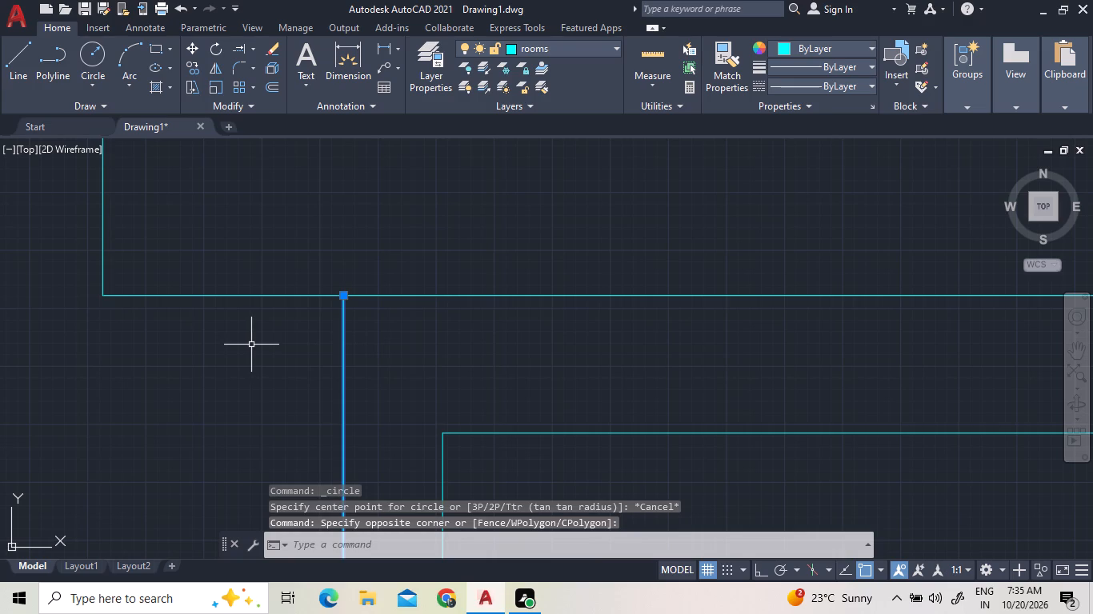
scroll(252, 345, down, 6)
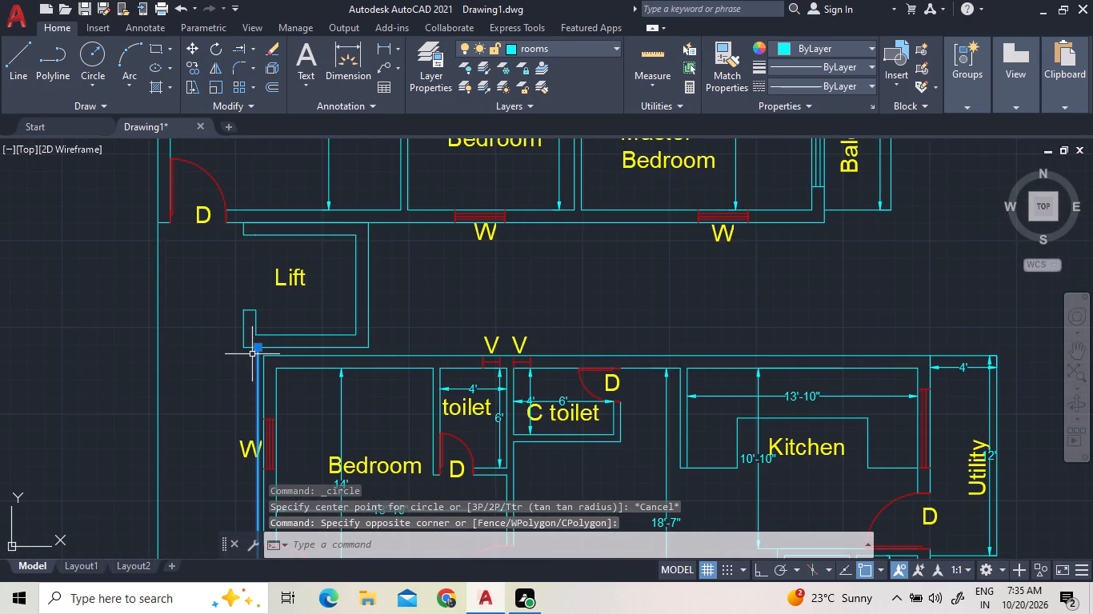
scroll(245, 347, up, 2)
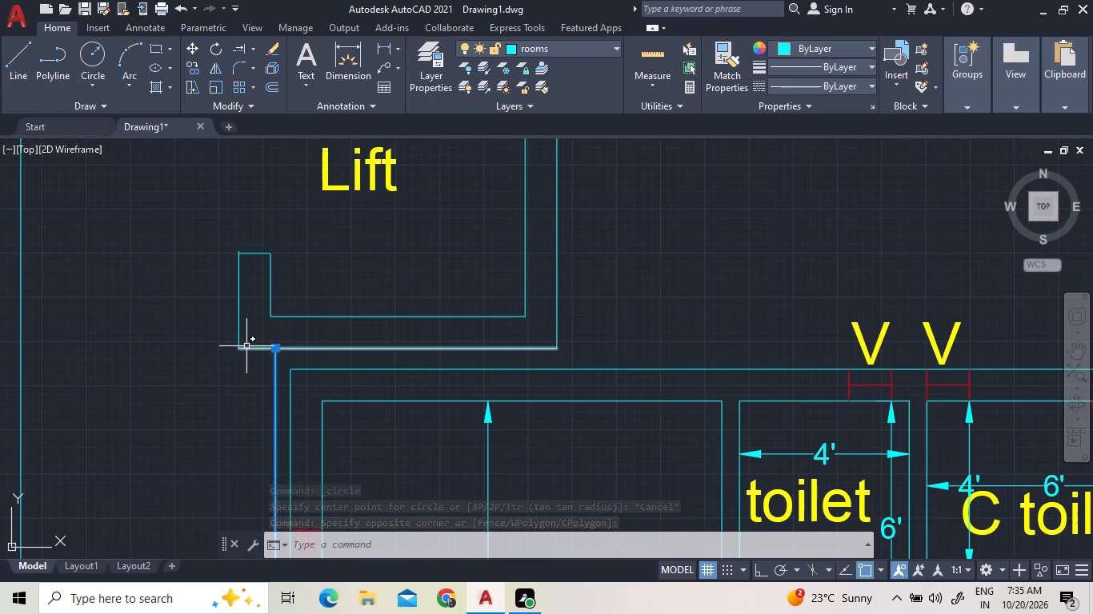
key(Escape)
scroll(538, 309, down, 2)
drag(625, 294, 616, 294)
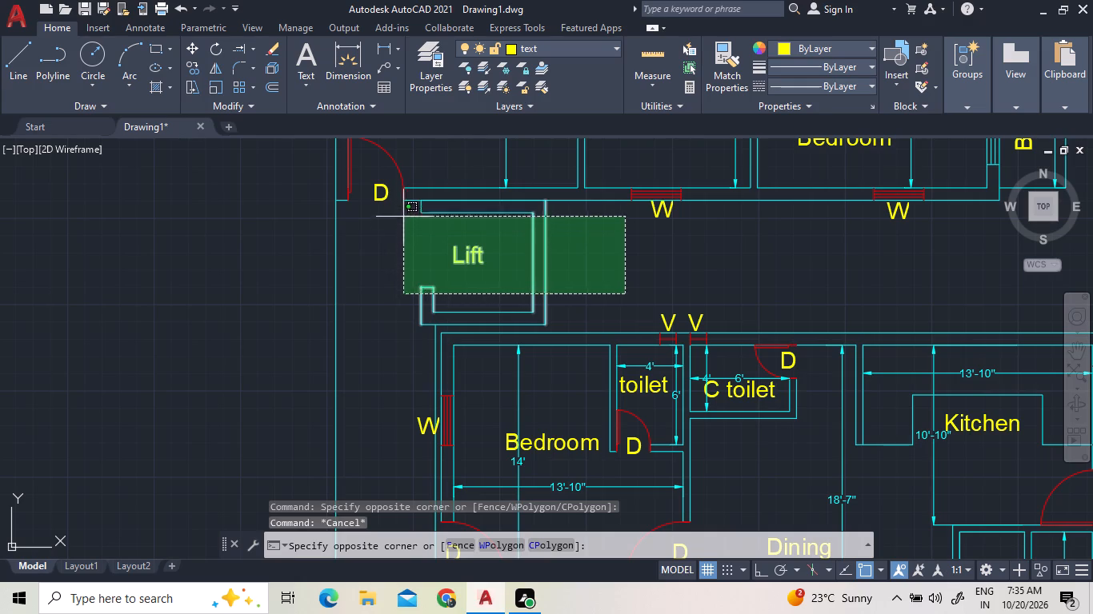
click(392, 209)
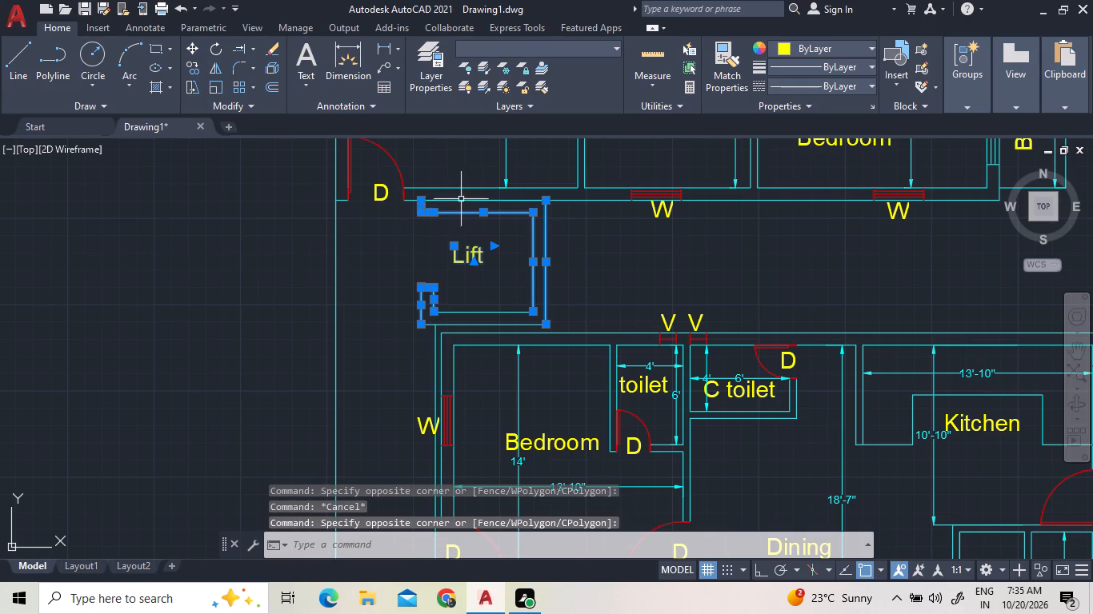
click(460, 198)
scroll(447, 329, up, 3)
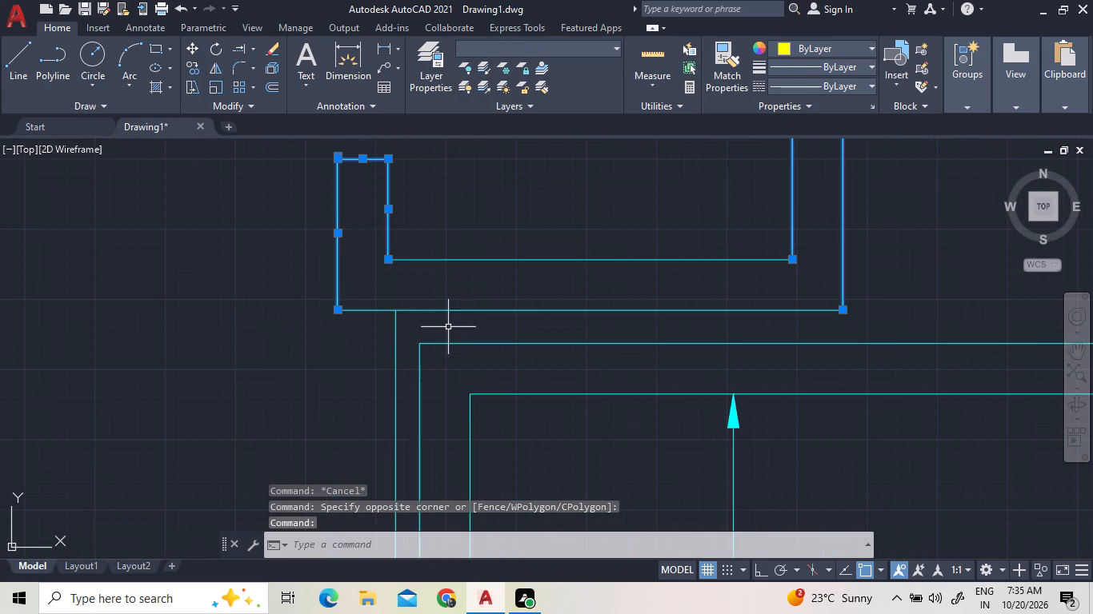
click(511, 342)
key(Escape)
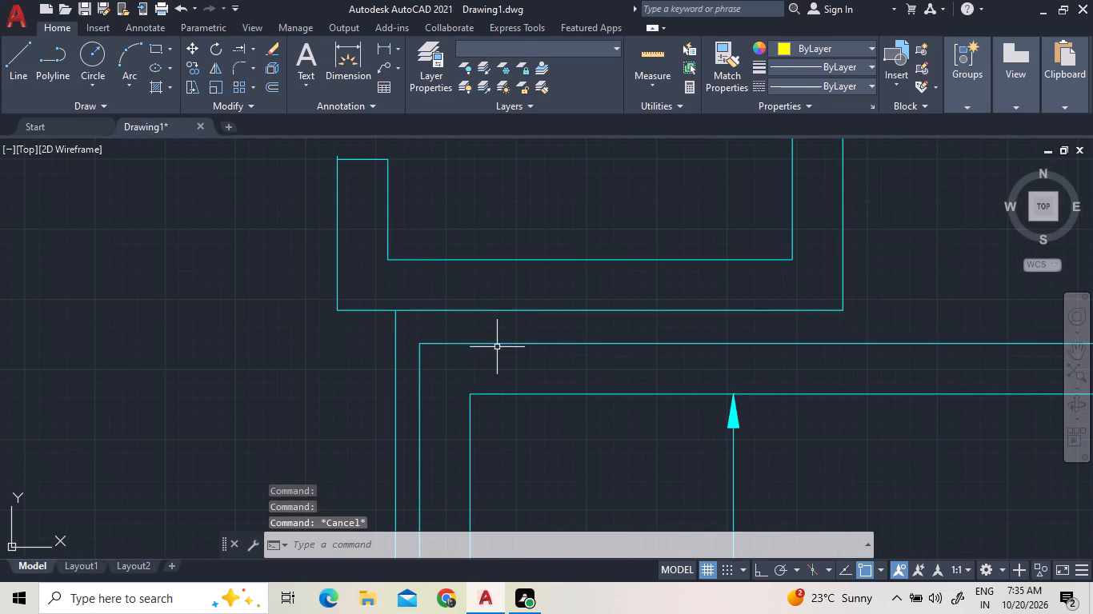
Move the wall lines of the Lift between the units east, from their southwest corner to the north end of the vertical passage line.
click(539, 333)
click(426, 225)
drag(428, 221, 374, 189)
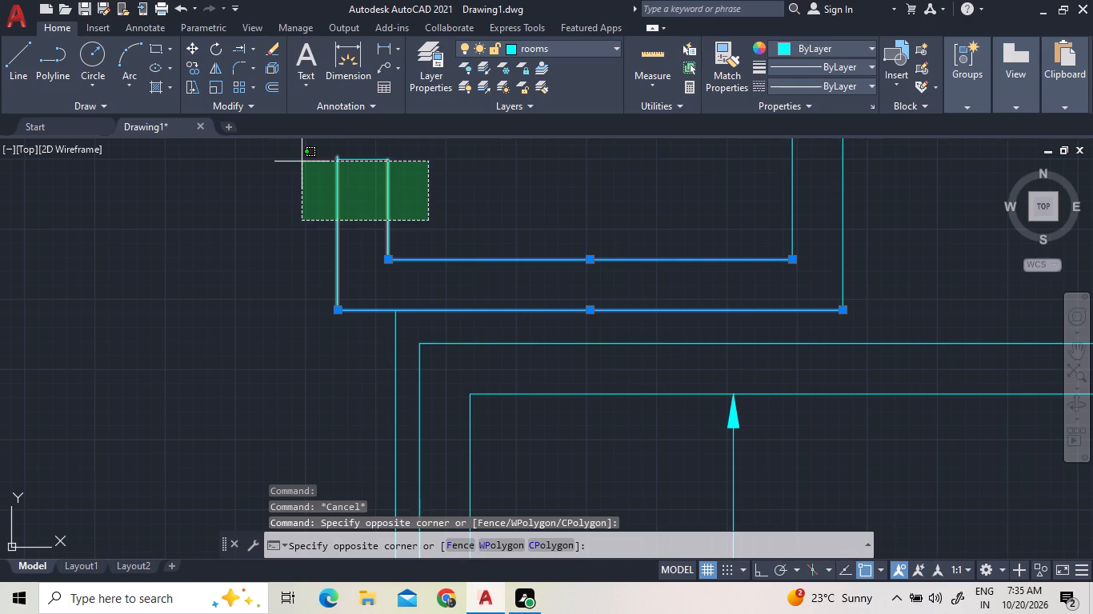
click(301, 161)
click(350, 158)
drag(903, 240, 790, 217)
click(714, 196)
scroll(726, 234, down, 4)
scroll(731, 160, up, 4)
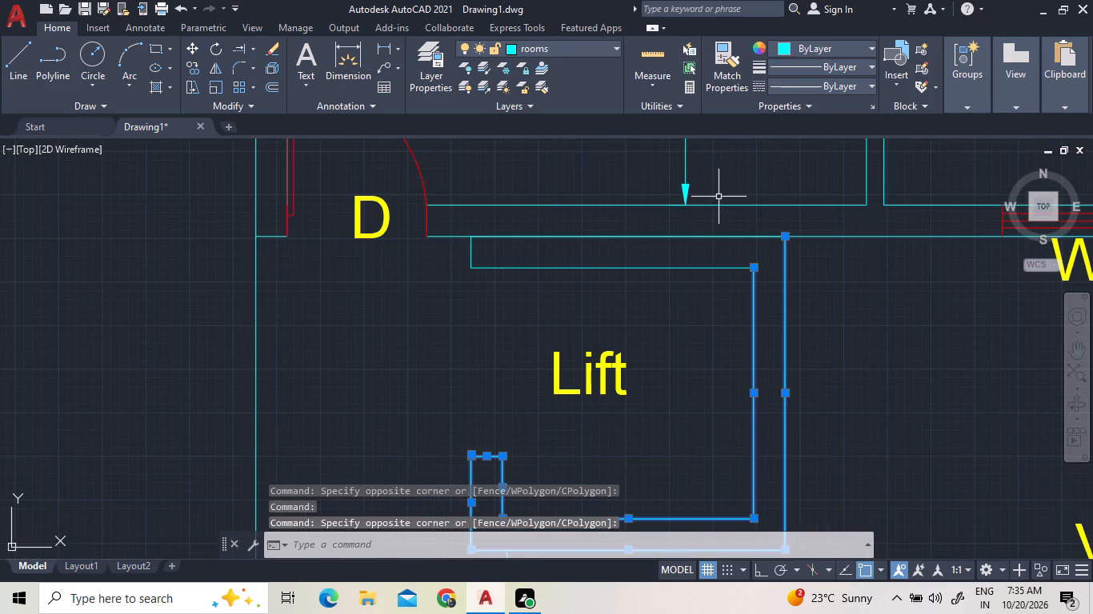
drag(693, 316, 691, 309)
click(366, 250)
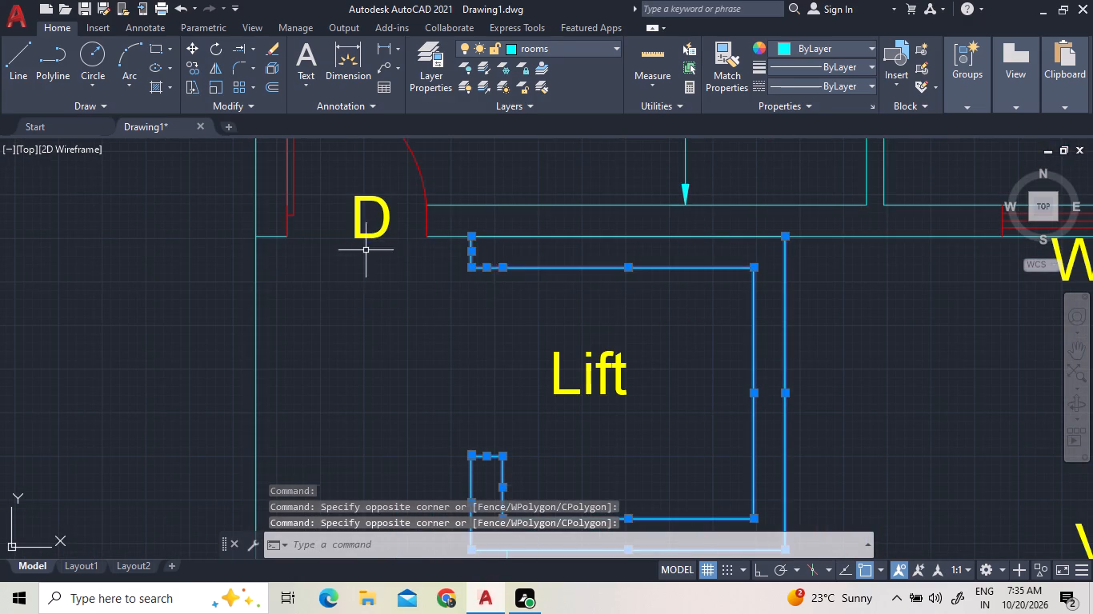
click(697, 234)
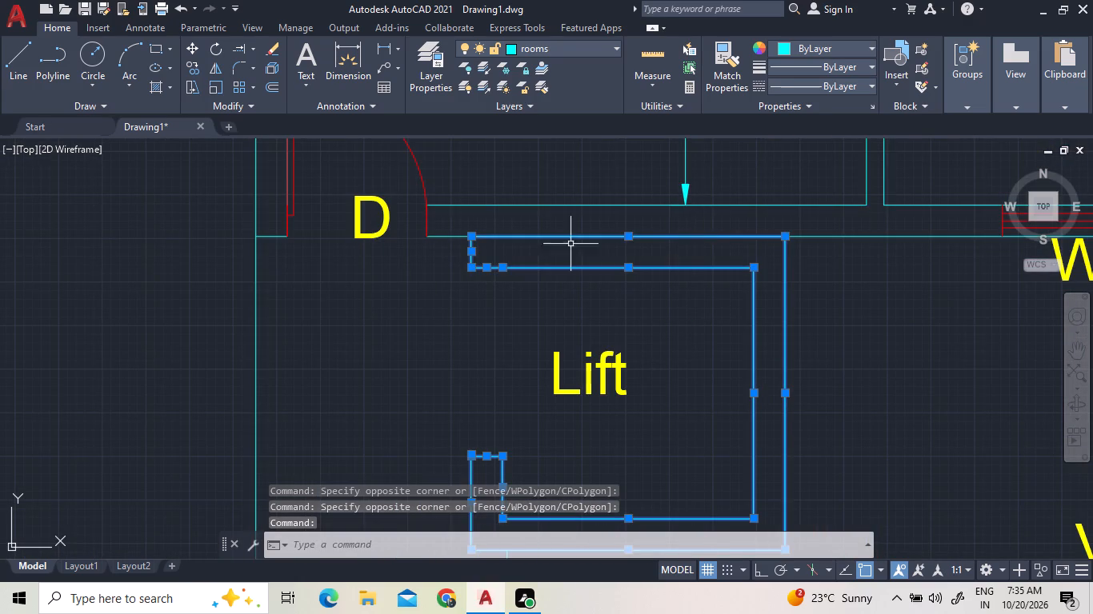
scroll(529, 226, down, 3)
scroll(512, 322, up, 3)
scroll(555, 249, up, 2)
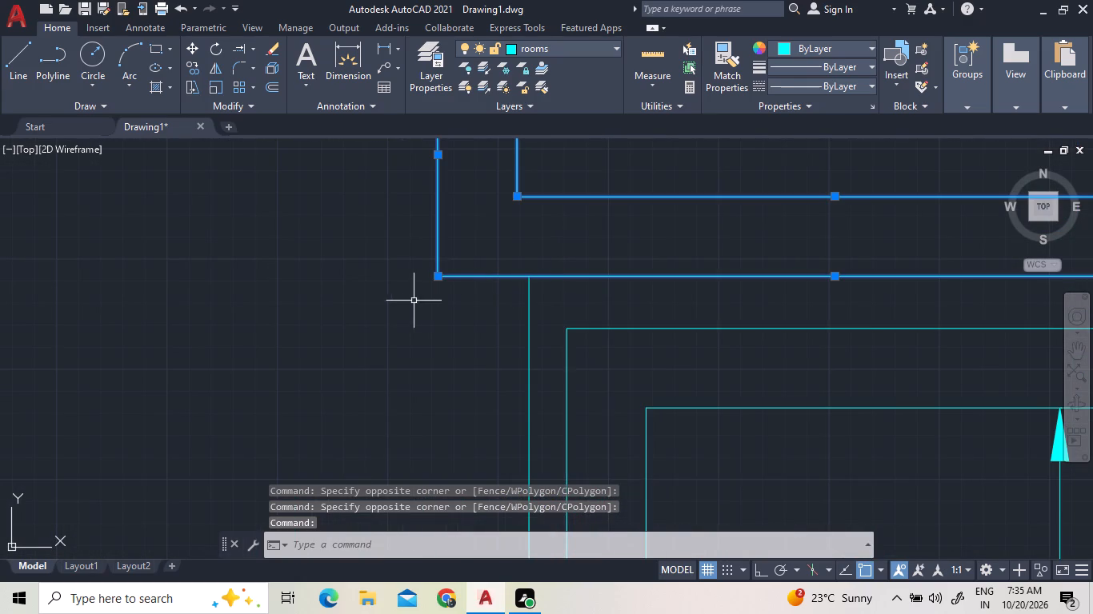
right_click(357, 332)
click(390, 325)
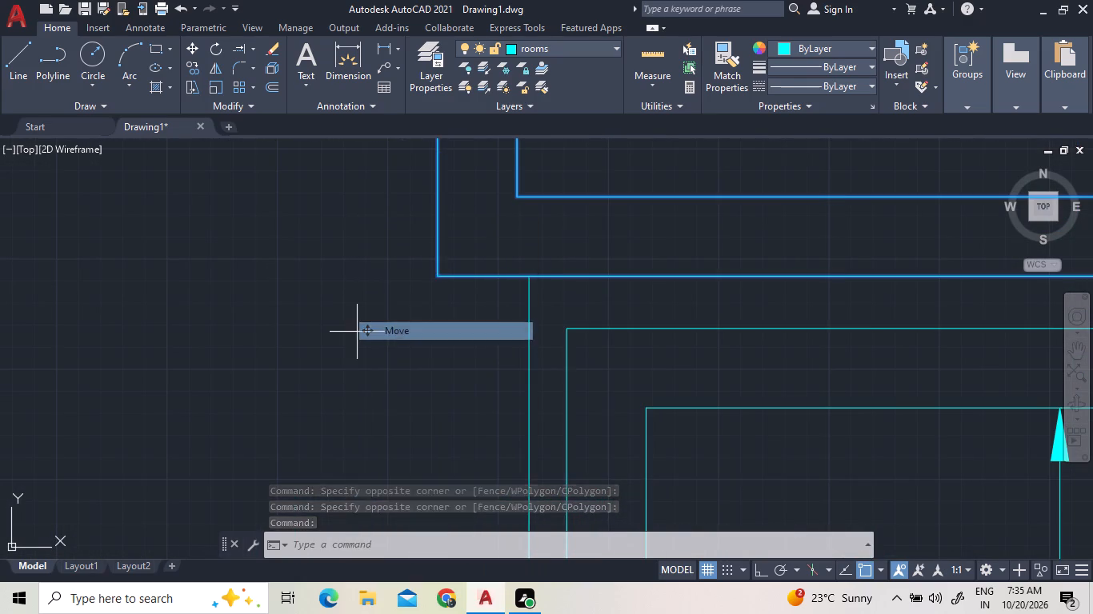
click(442, 273)
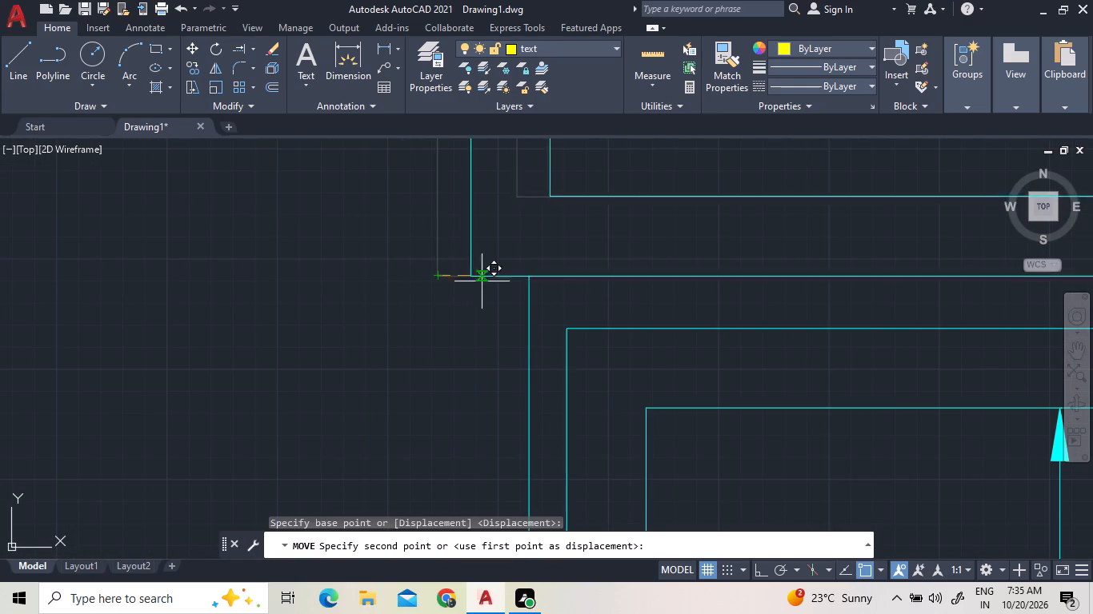
click(530, 275)
Delete the vertical passage line that runs just outside the copied unit's west wall, below the moved Lift.
scroll(529, 309, down, 2)
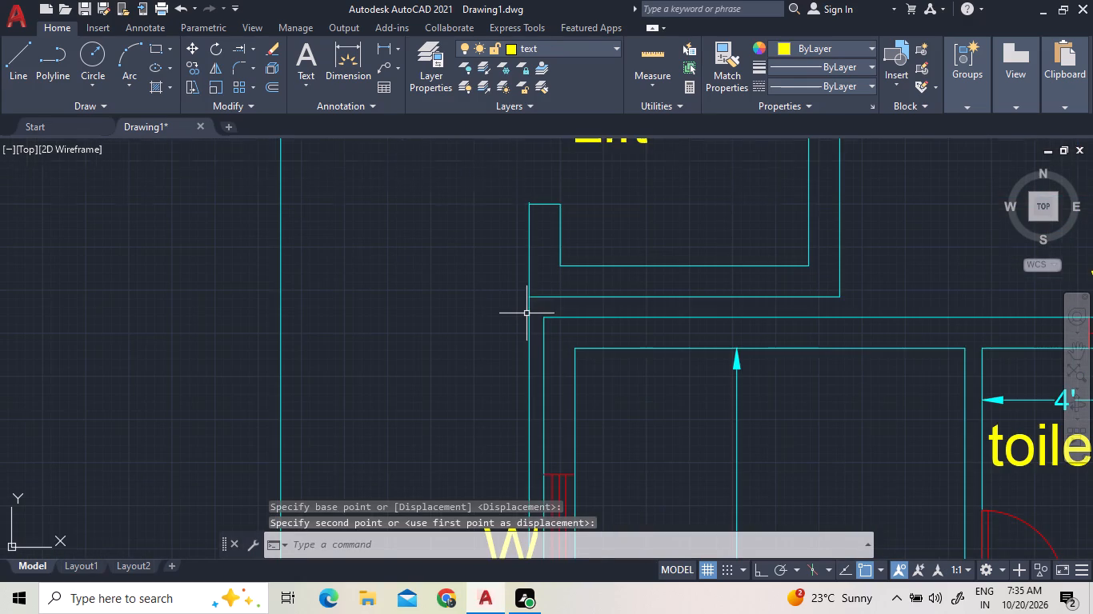
scroll(467, 261, down, 1)
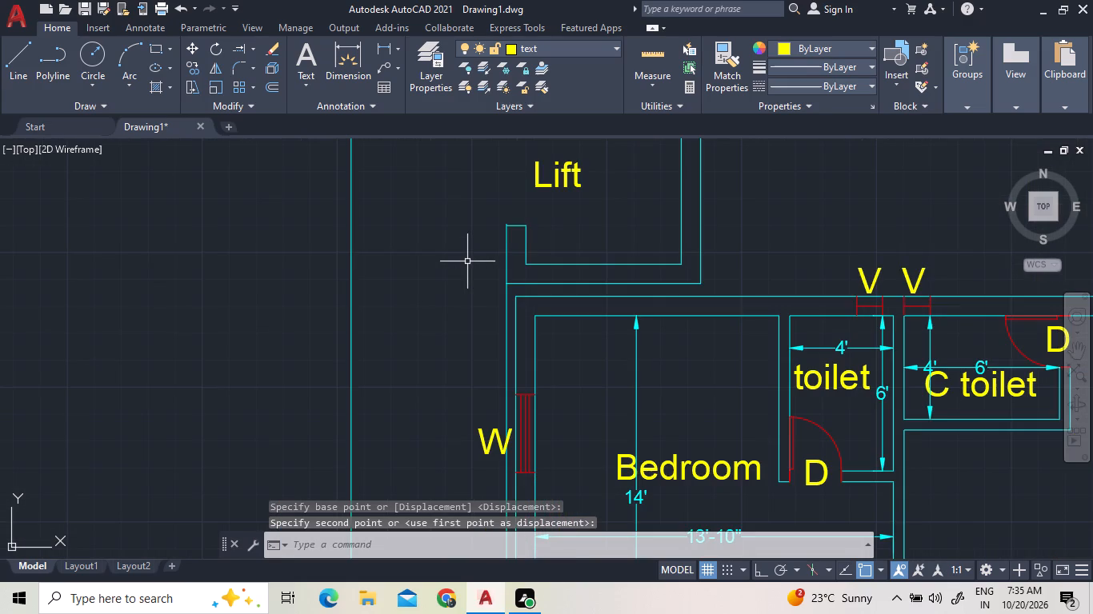
click(505, 305)
key(Delete)
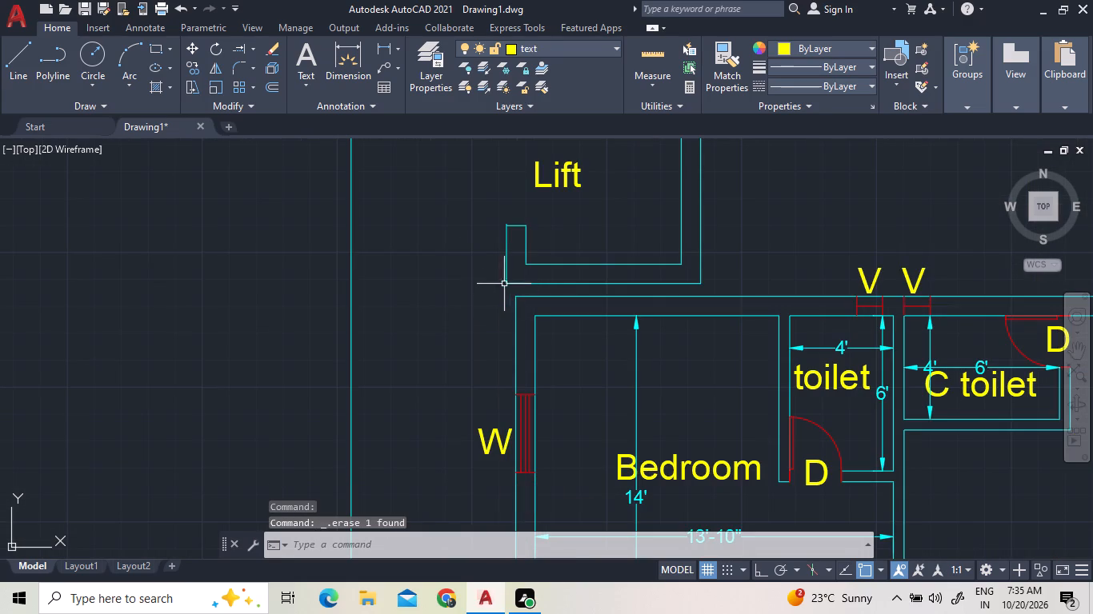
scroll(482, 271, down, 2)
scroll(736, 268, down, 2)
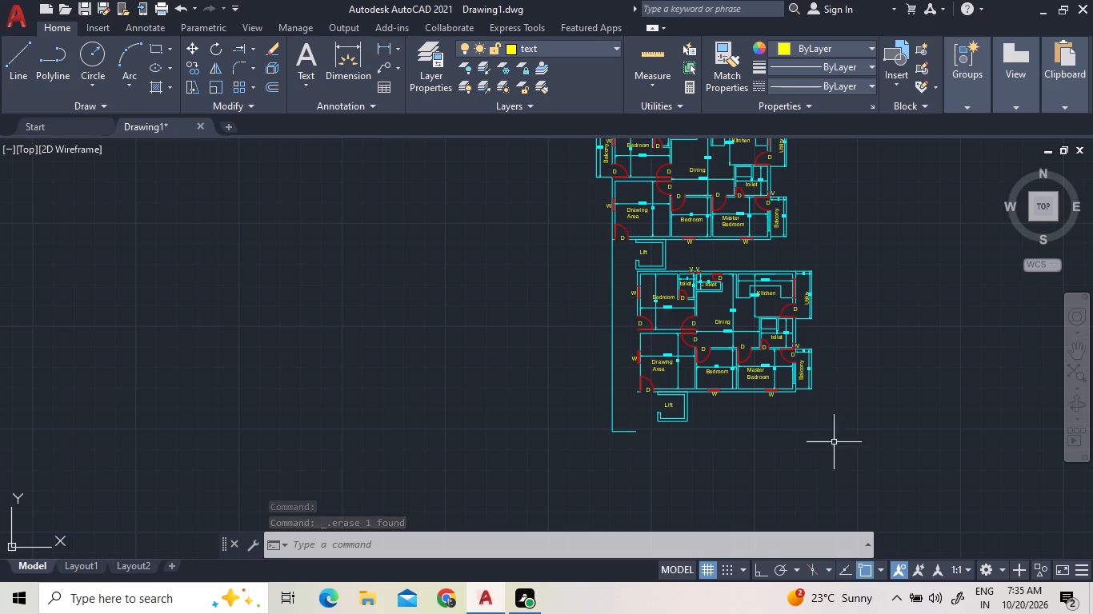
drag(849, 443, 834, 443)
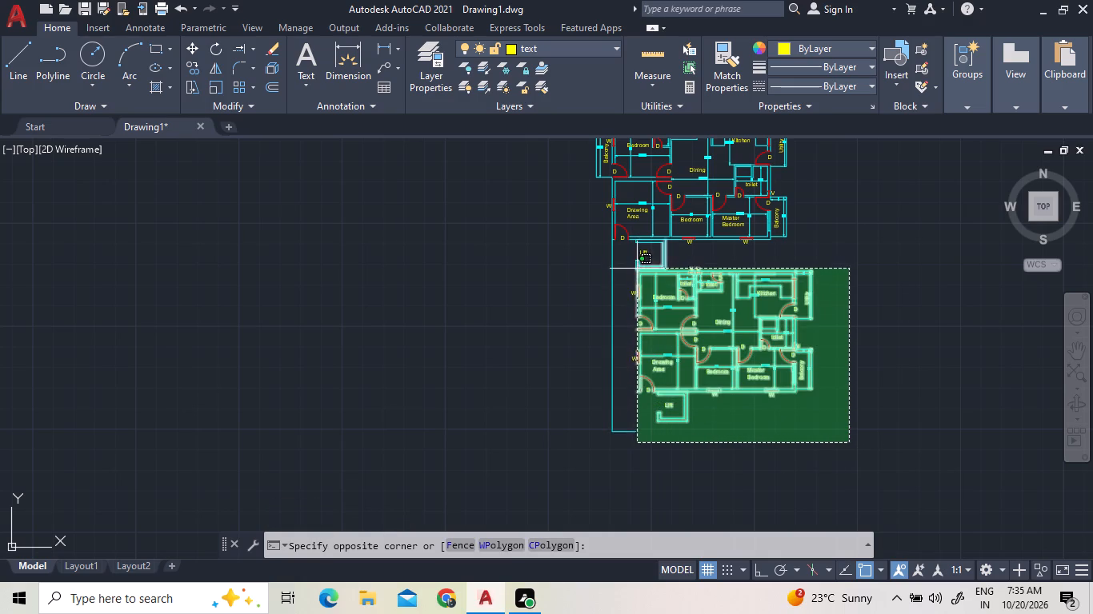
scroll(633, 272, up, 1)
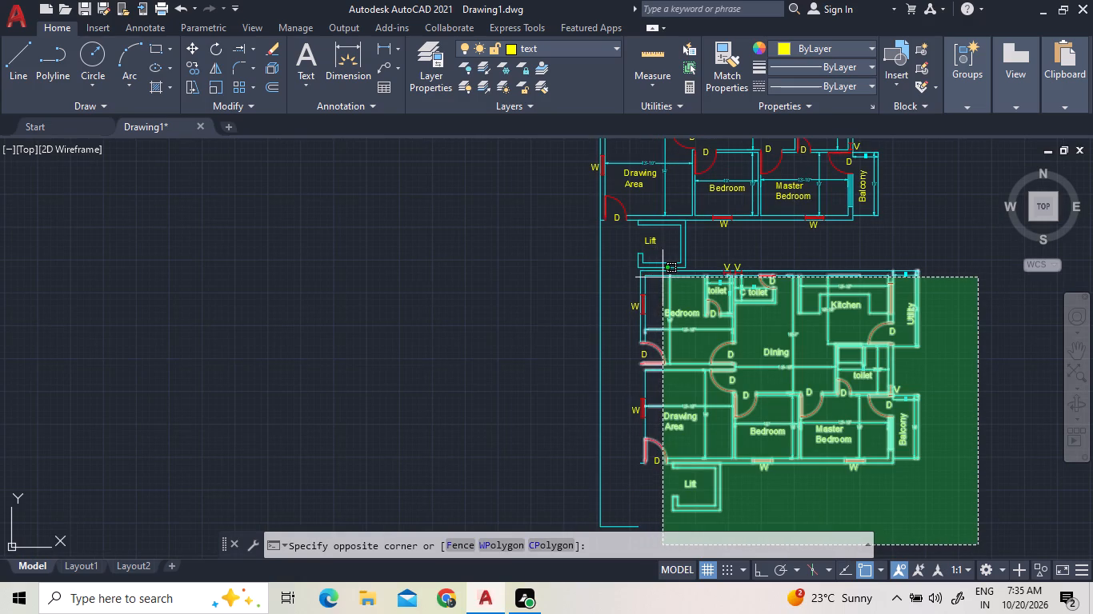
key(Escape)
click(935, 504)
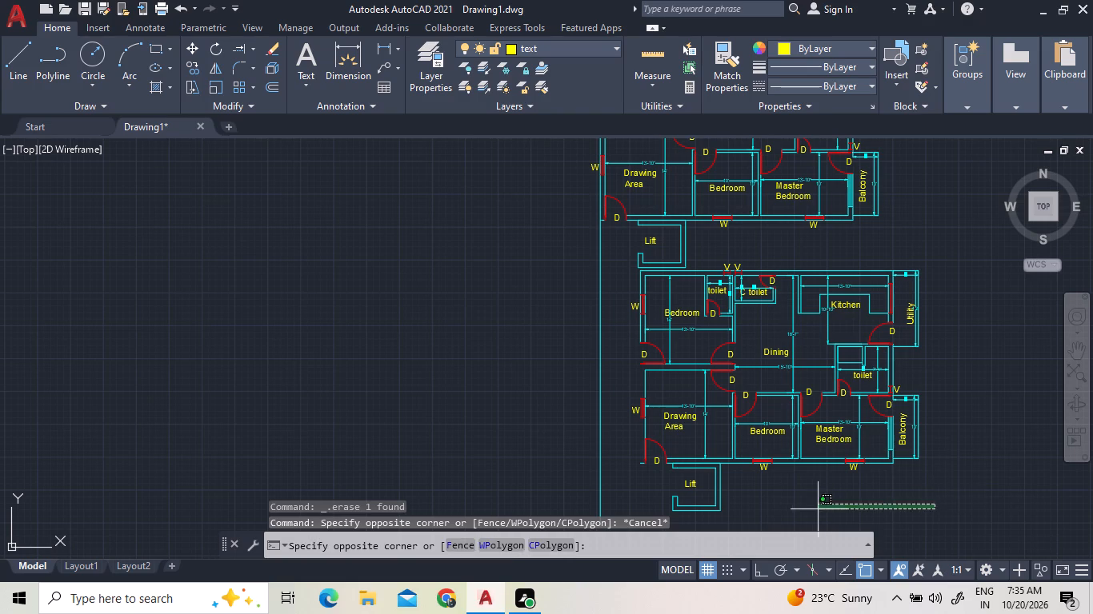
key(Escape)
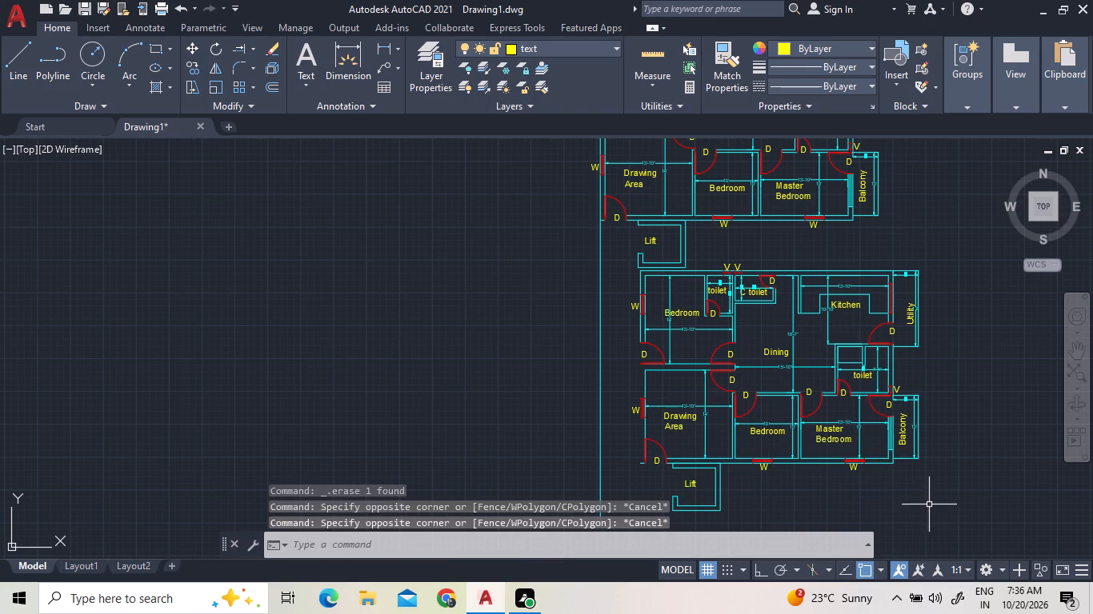
Move the entire copied unit so its northwest outer wall corner meets the southwest corner of the Lift between the units.
click(930, 512)
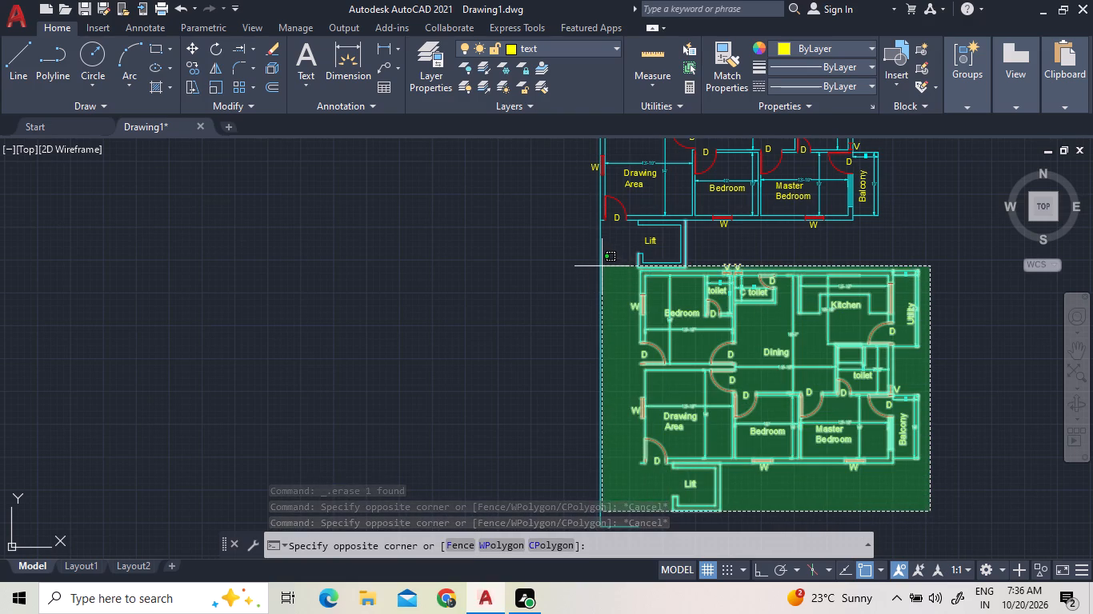
scroll(593, 271, up, 1)
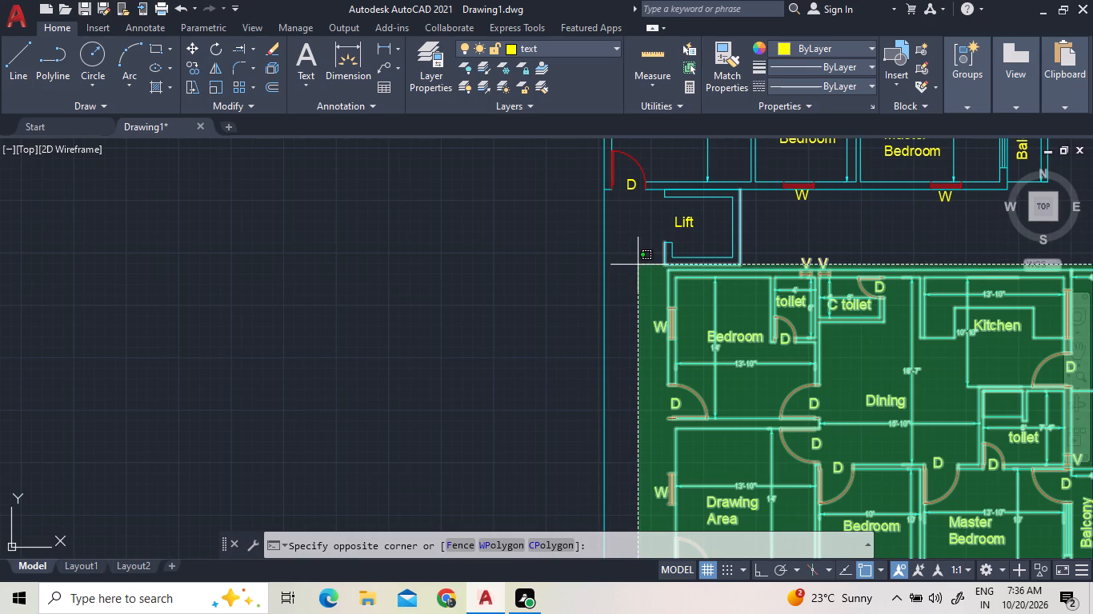
click(638, 267)
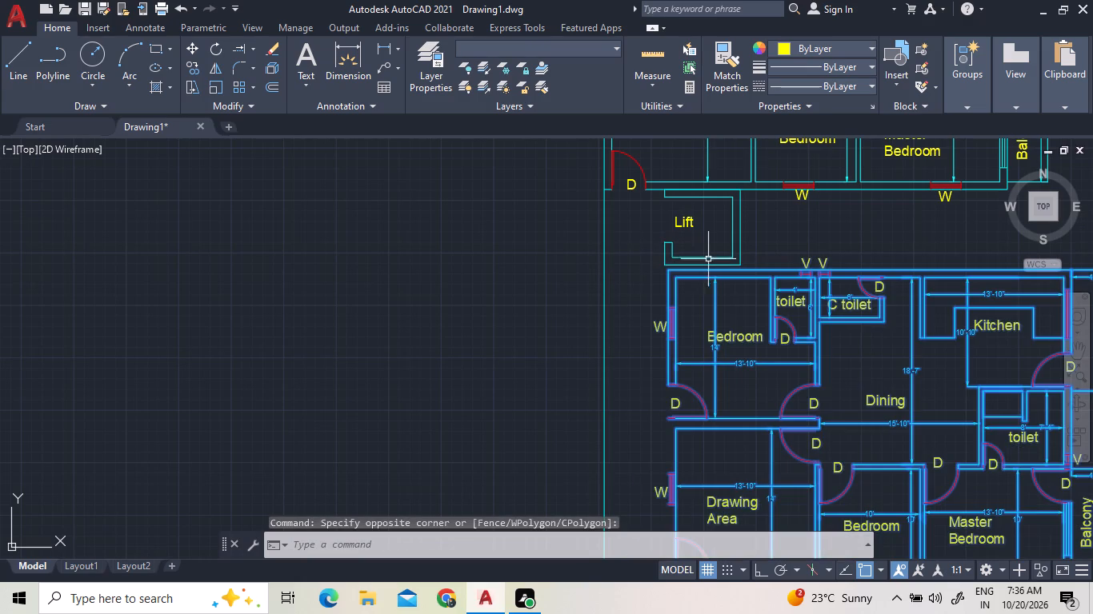
scroll(737, 242, down, 2)
scroll(745, 253, up, 3)
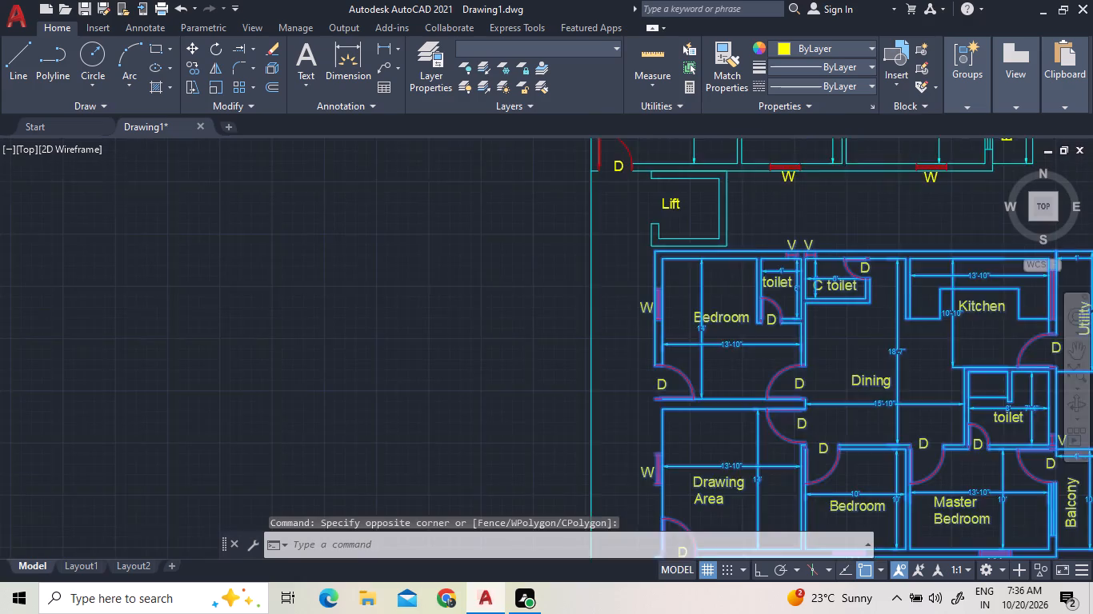
scroll(732, 249, up, 2)
right_click(824, 223)
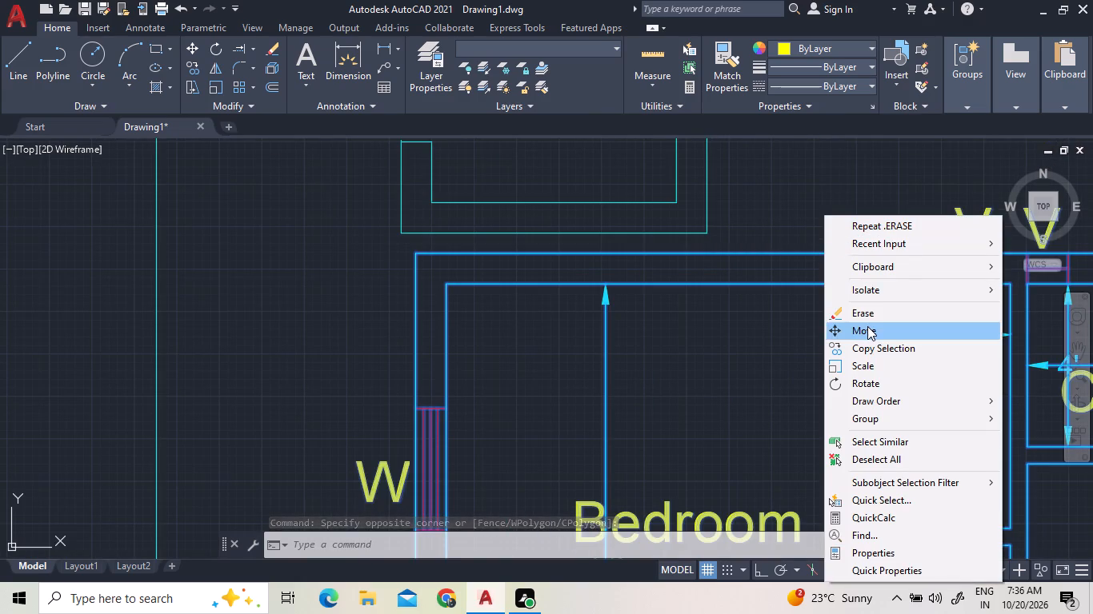
click(867, 326)
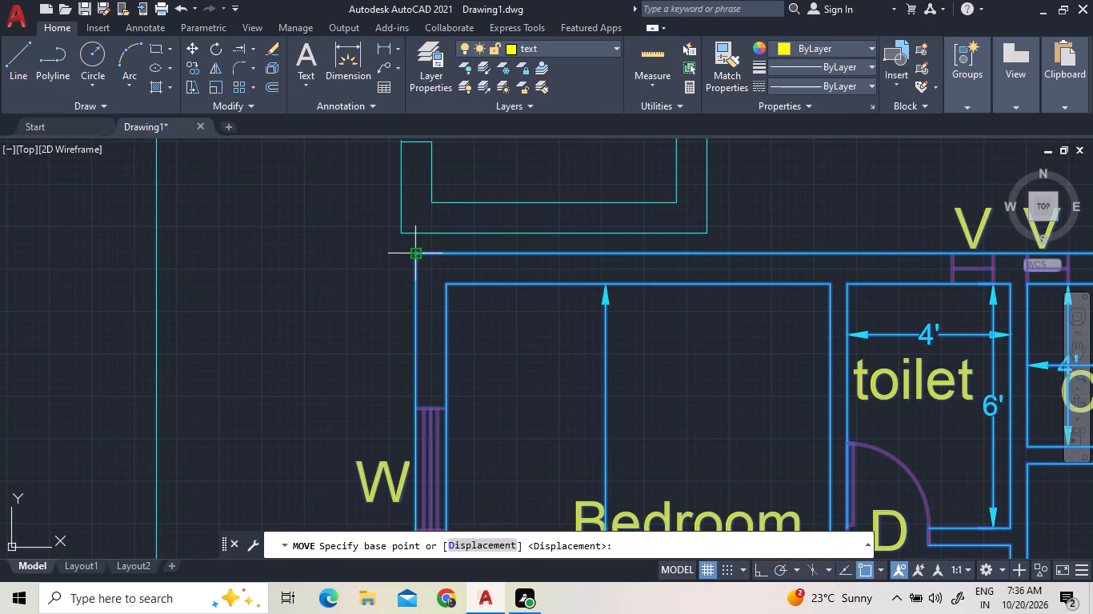
click(419, 253)
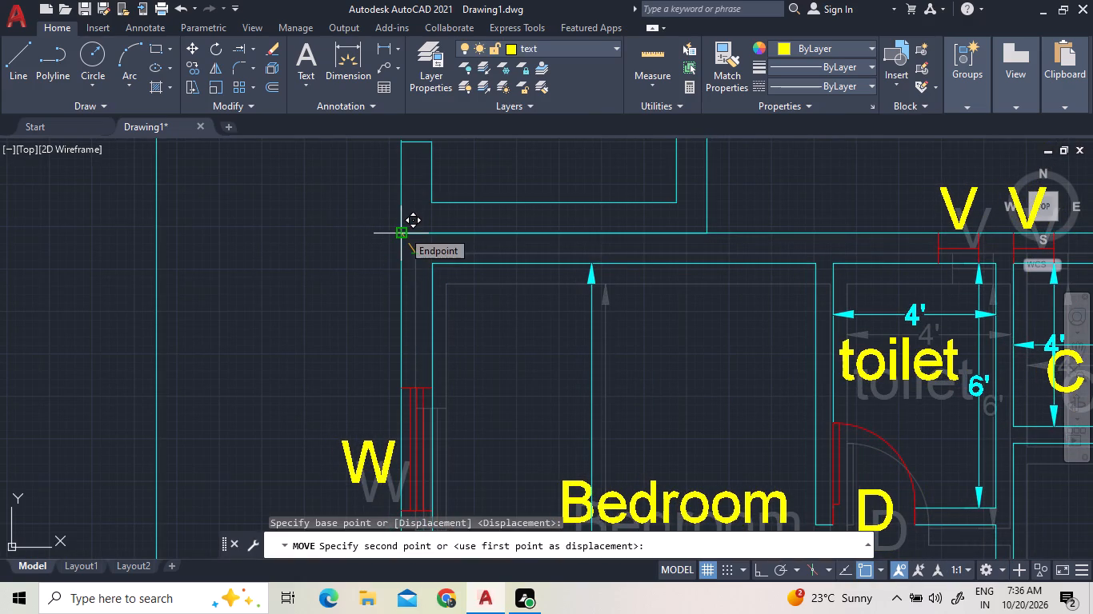
click(402, 230)
Extend the copied unit's outer west wall line south from the Bedroom door, past the Drawing Area window, to the south wall line.
scroll(415, 238, down, 3)
scroll(442, 333, down, 2)
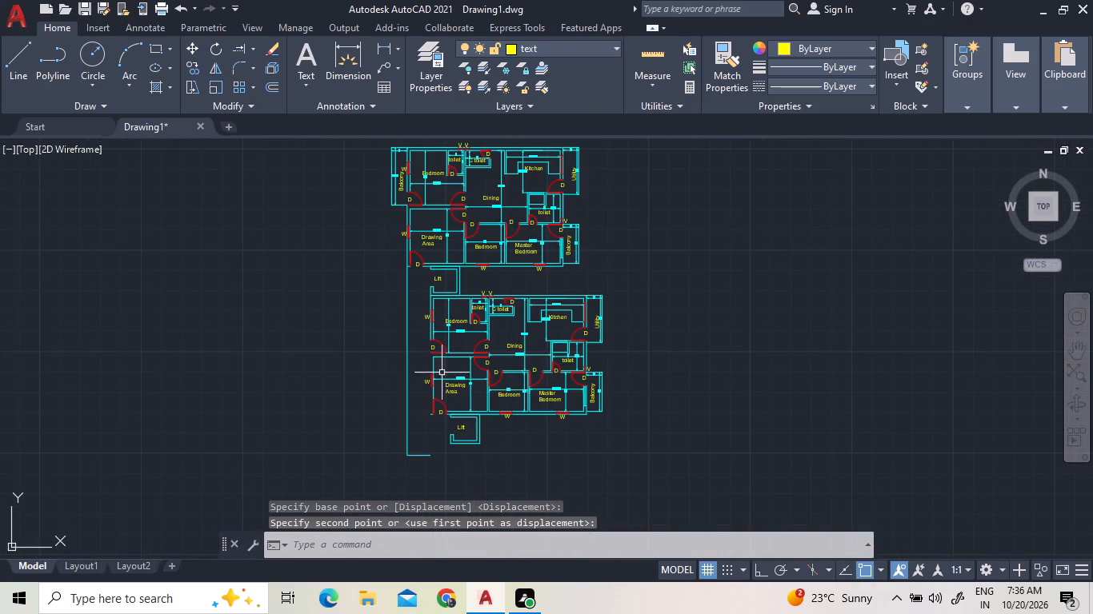
scroll(434, 437, up, 3)
scroll(406, 346, down, 1)
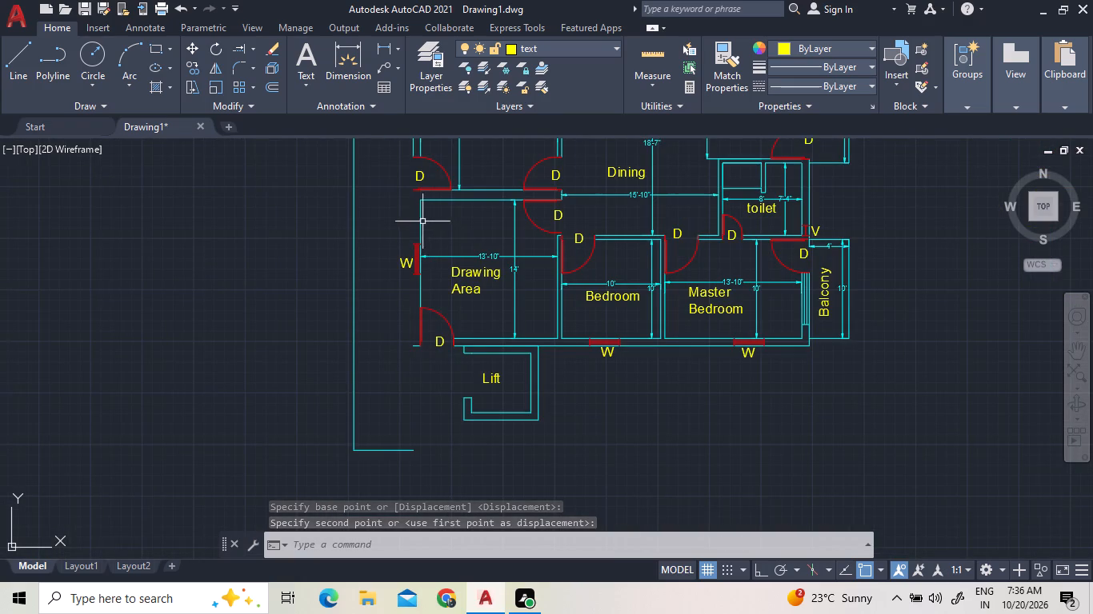
scroll(413, 146, up, 2)
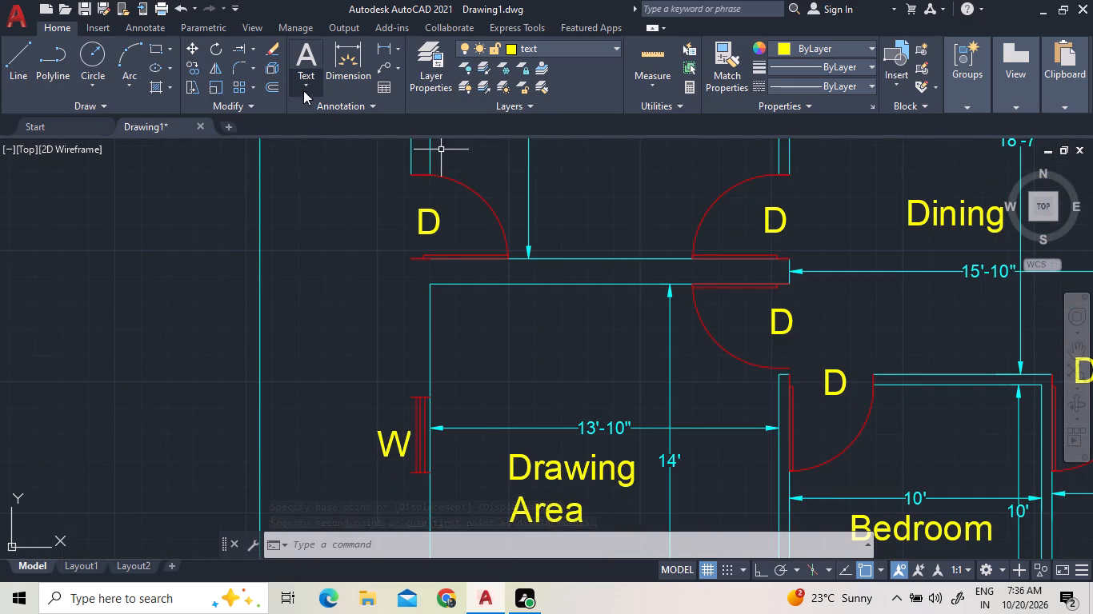
scroll(416, 173, up, 3)
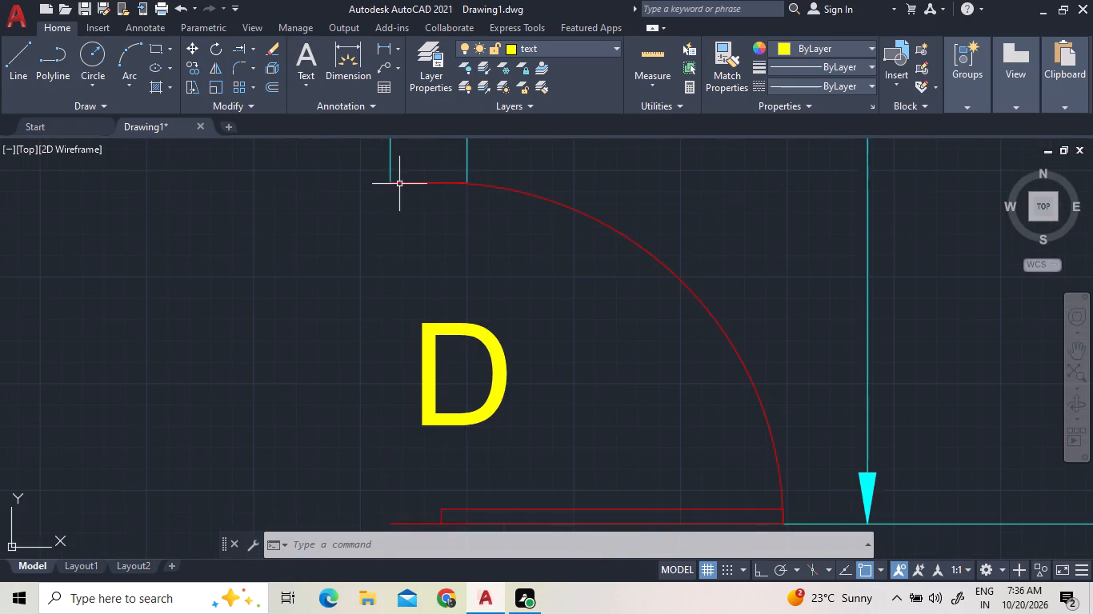
scroll(397, 184, up, 2)
scroll(402, 181, down, 3)
click(240, 46)
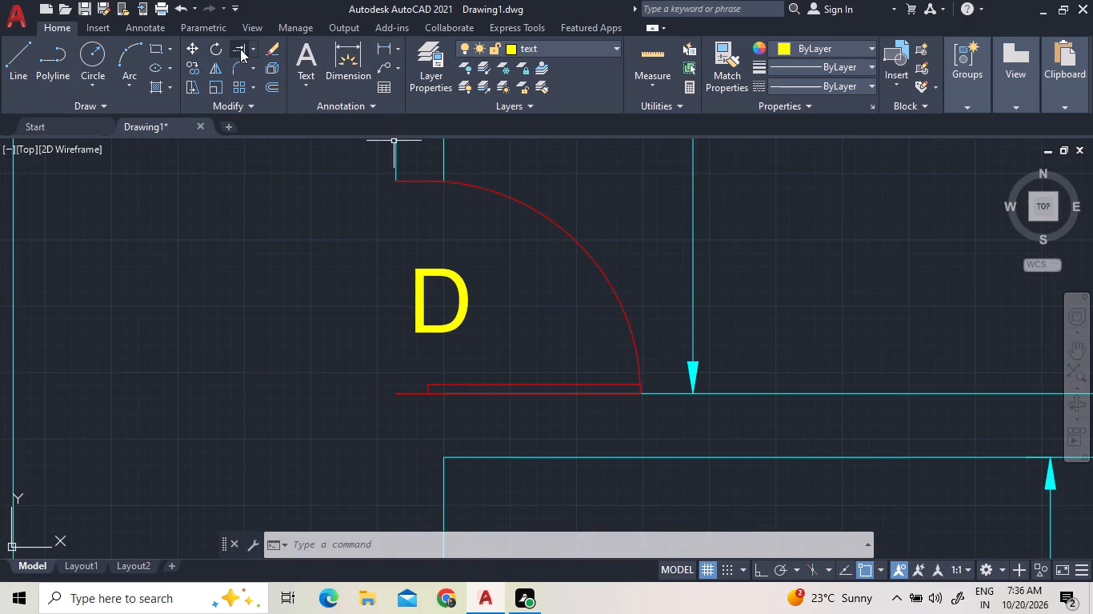
click(396, 162)
click(398, 167)
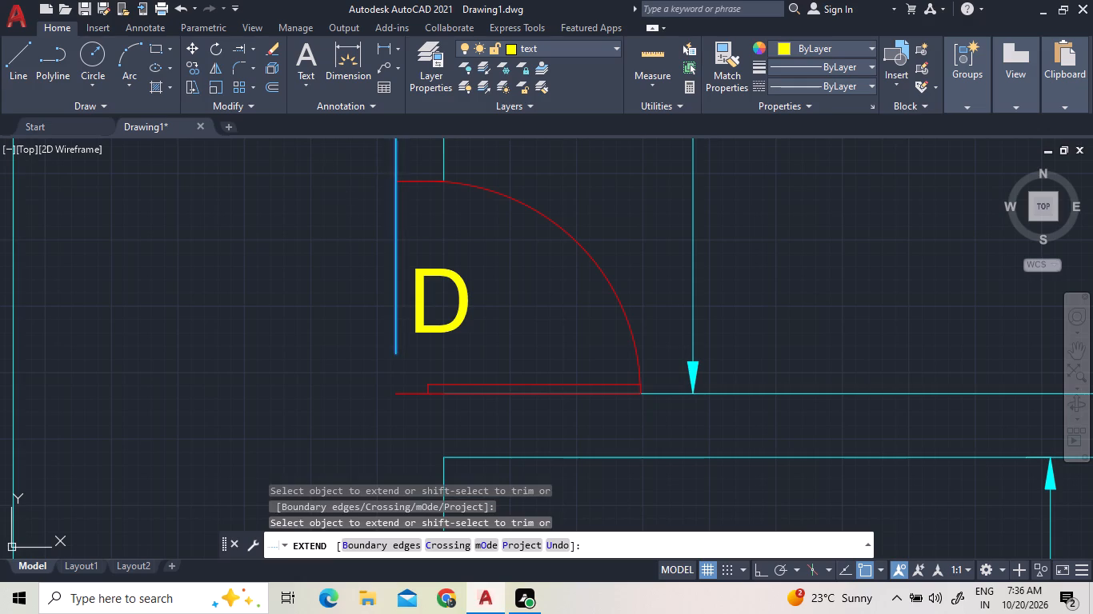
double_click(397, 169)
drag(386, 217, 389, 230)
drag(390, 238, 395, 254)
drag(426, 253, 414, 253)
click(312, 245)
scroll(326, 235, down, 2)
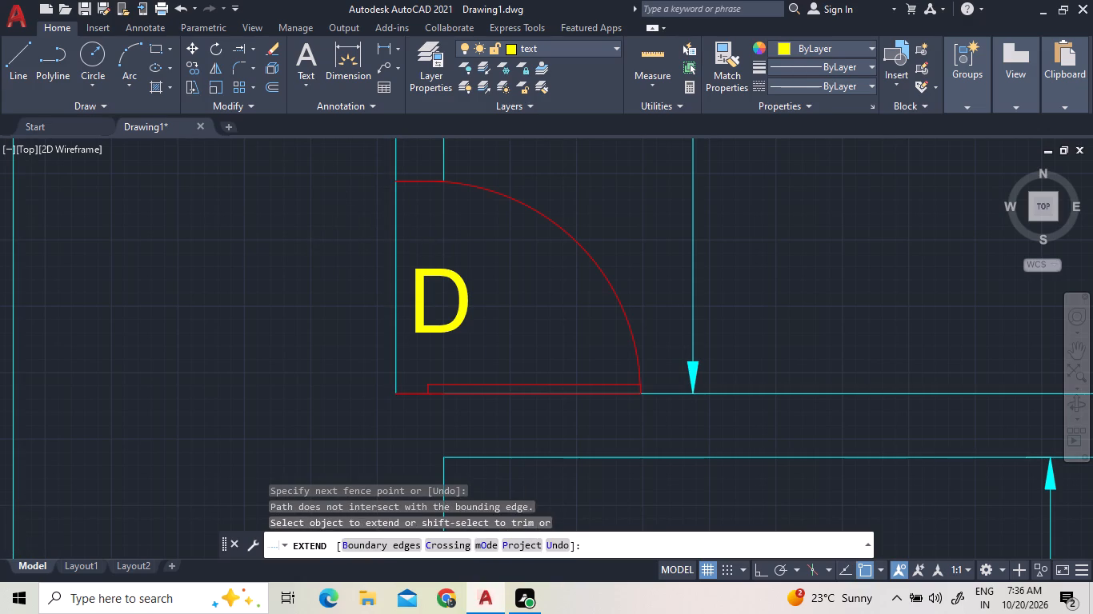
scroll(326, 235, down, 1)
click(343, 245)
scroll(342, 303, down, 2)
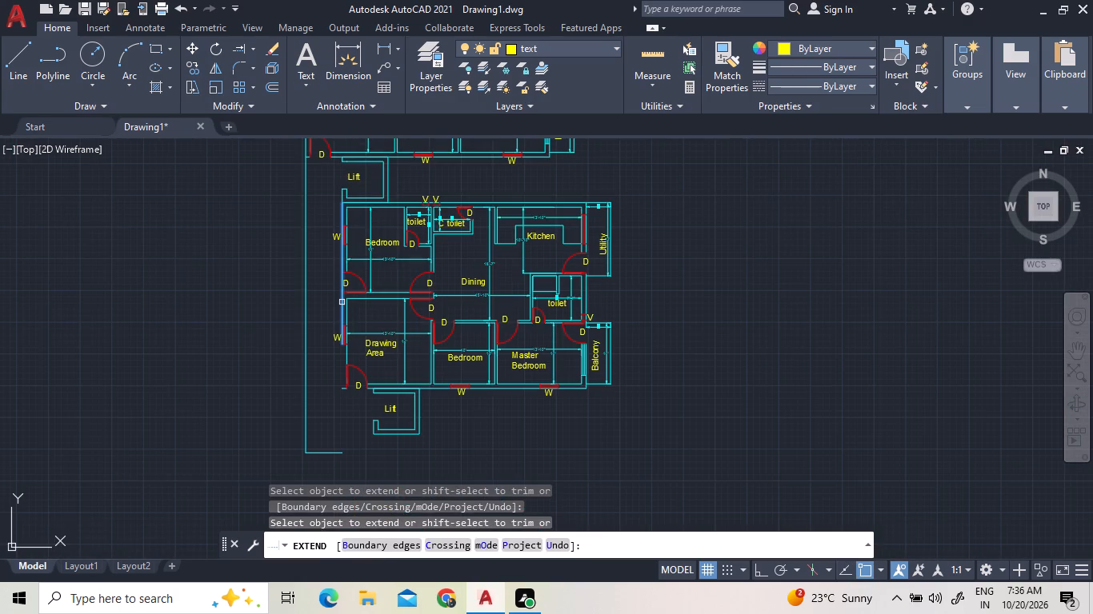
click(342, 302)
click(341, 321)
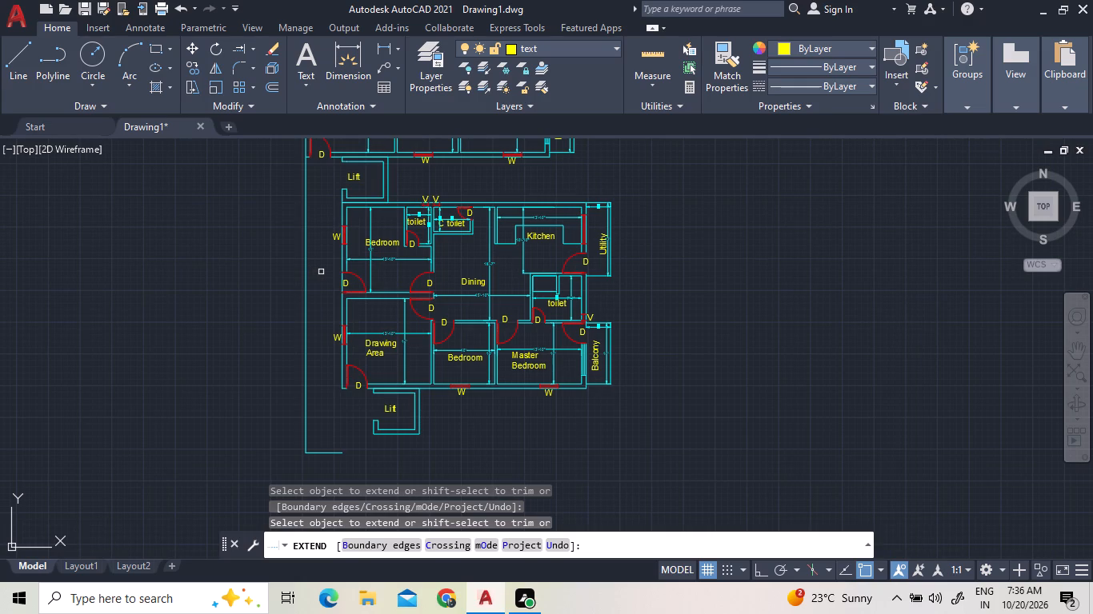
key(Escape)
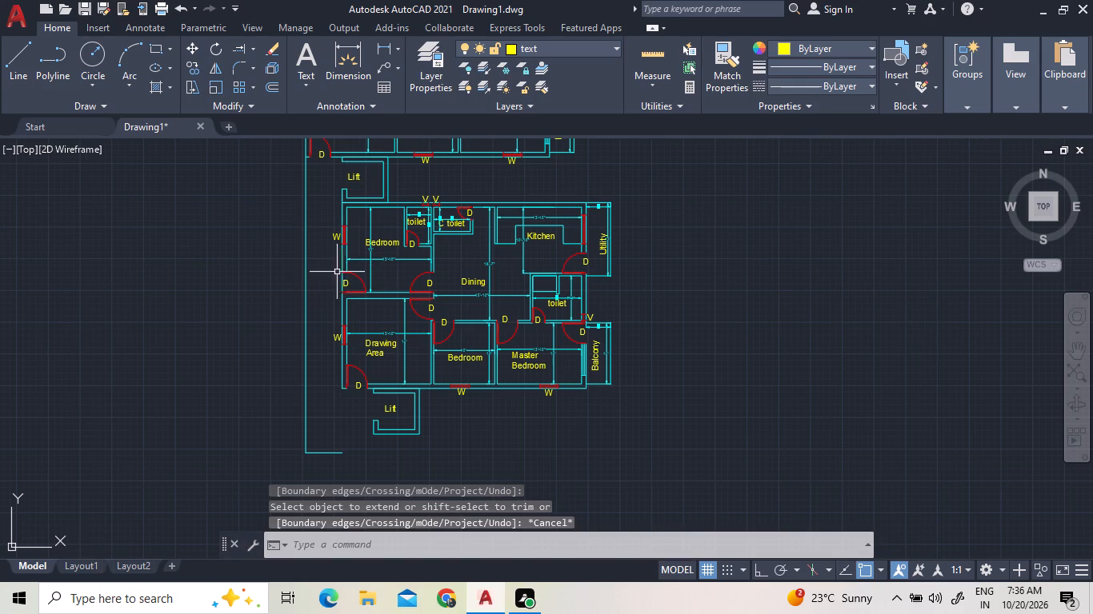
Add a horizontal linear dimension across the passage, from its west line to the copied unit's west wall beside the Bedroom.
scroll(336, 289, up, 2)
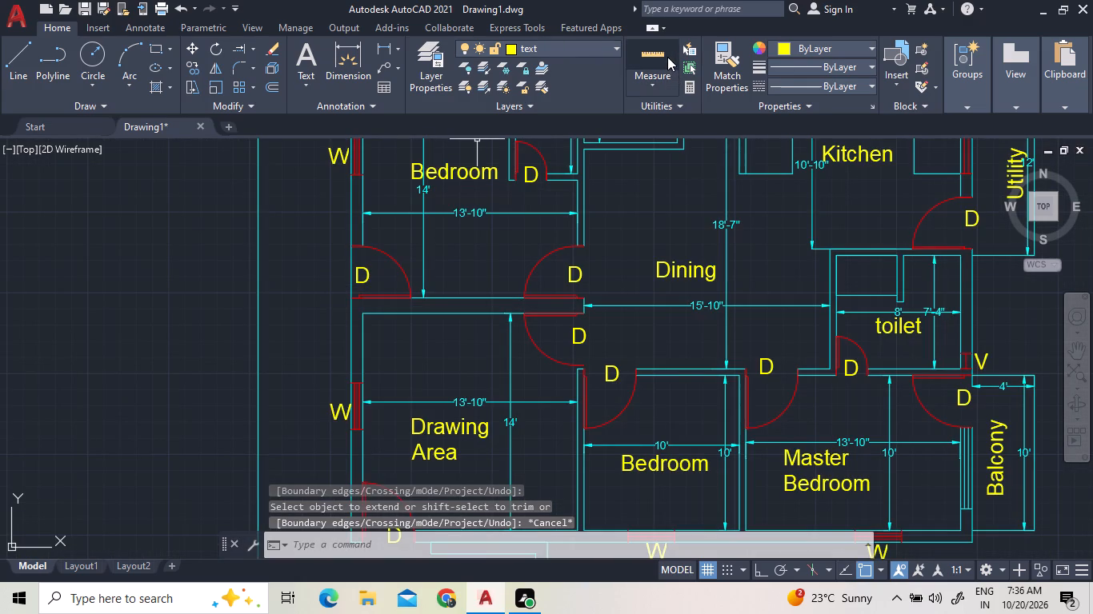
click(667, 57)
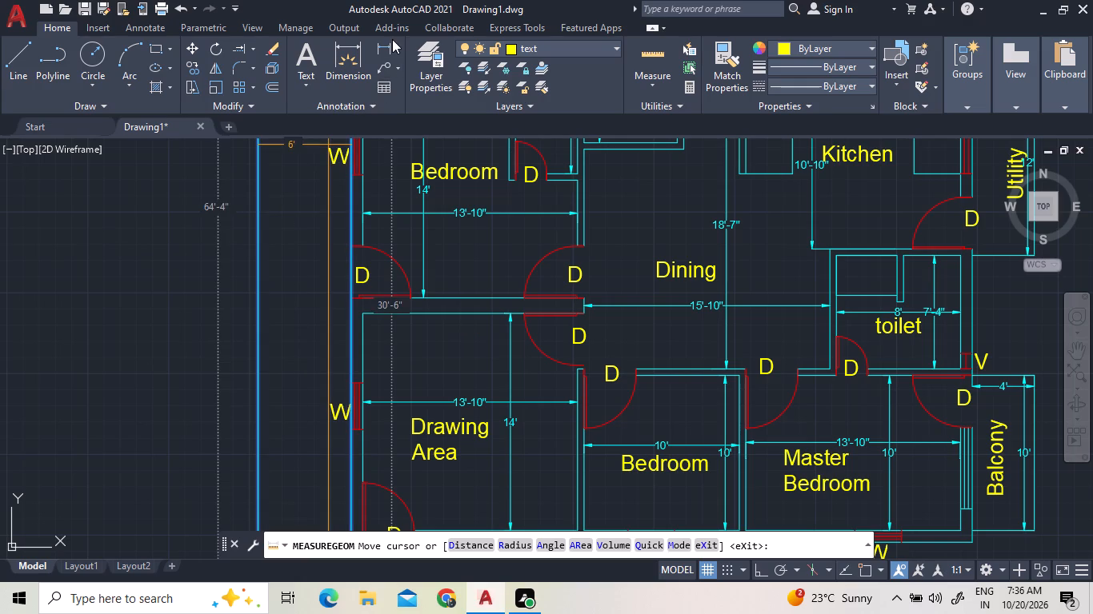
click(377, 47)
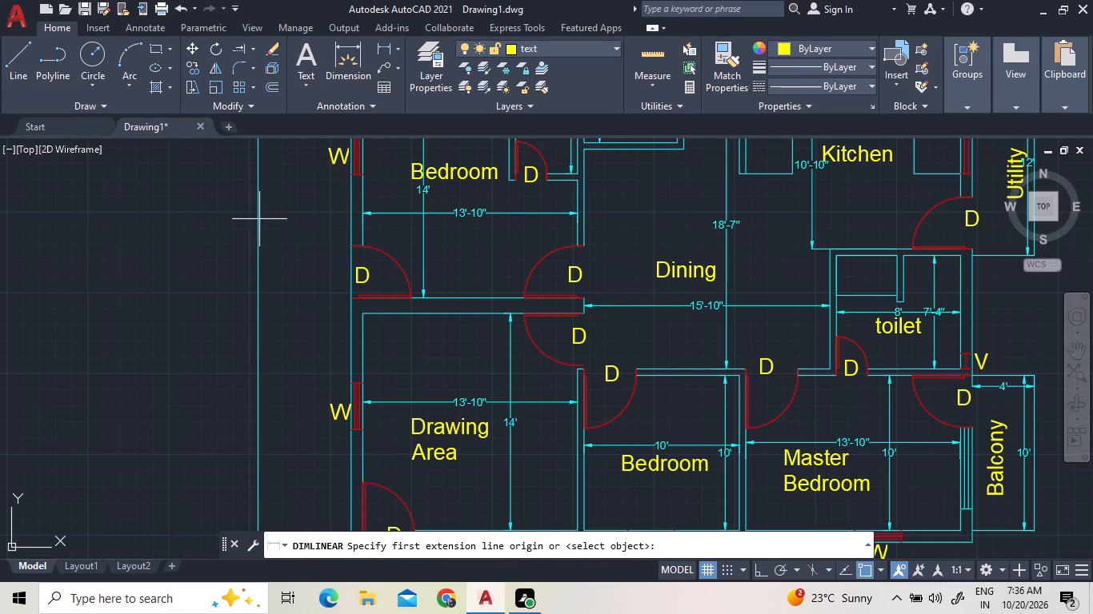
click(257, 202)
click(350, 210)
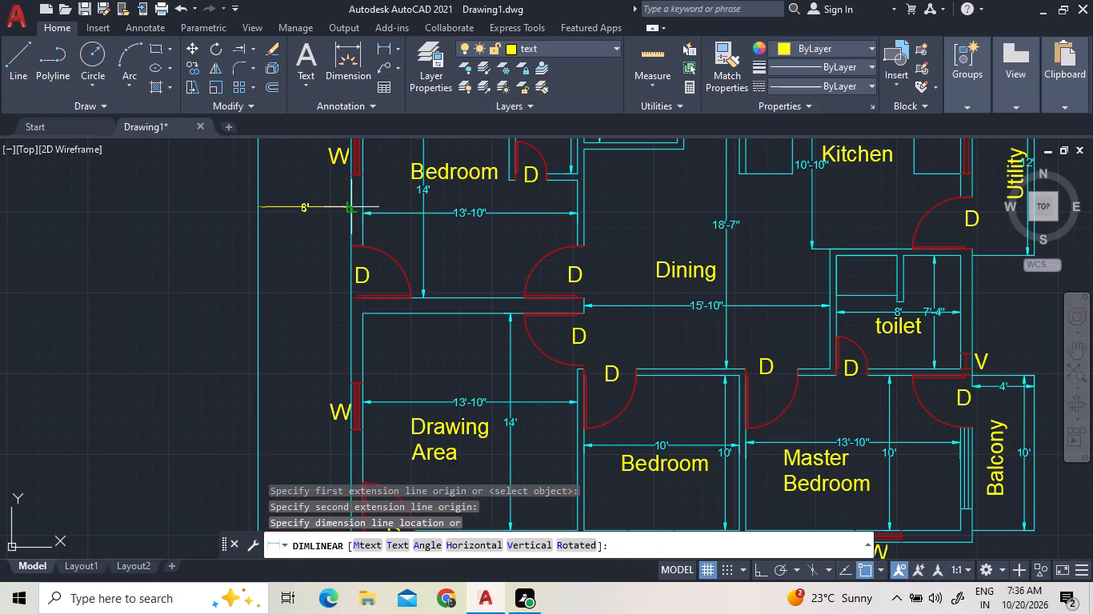
click(348, 214)
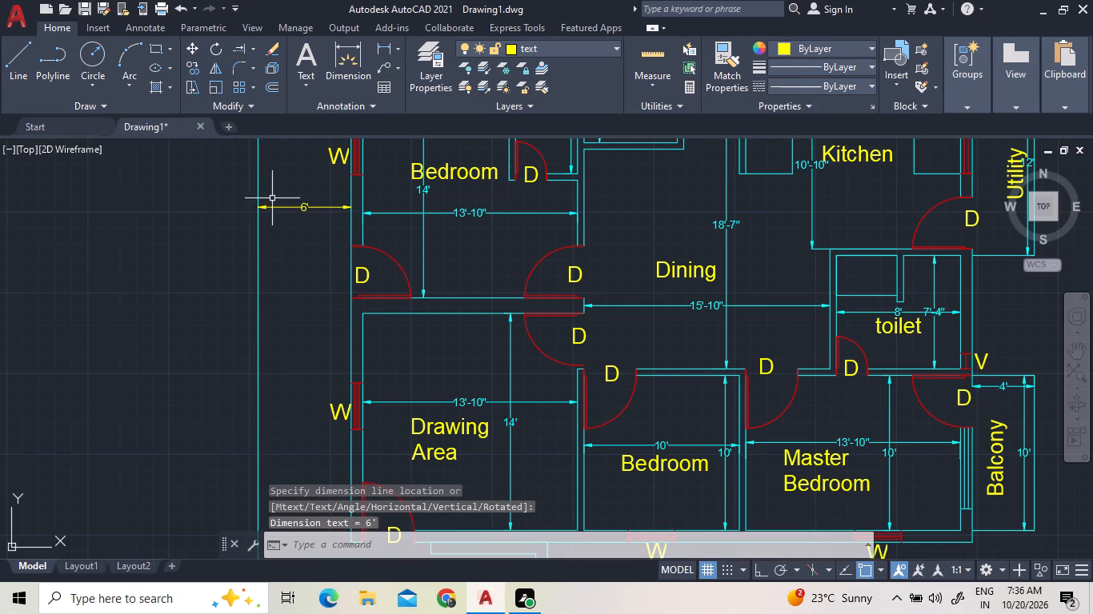
Delete the Lift south of the copied unit with its label, including its leftover line along the unit's south wall.
scroll(326, 186, down, 3)
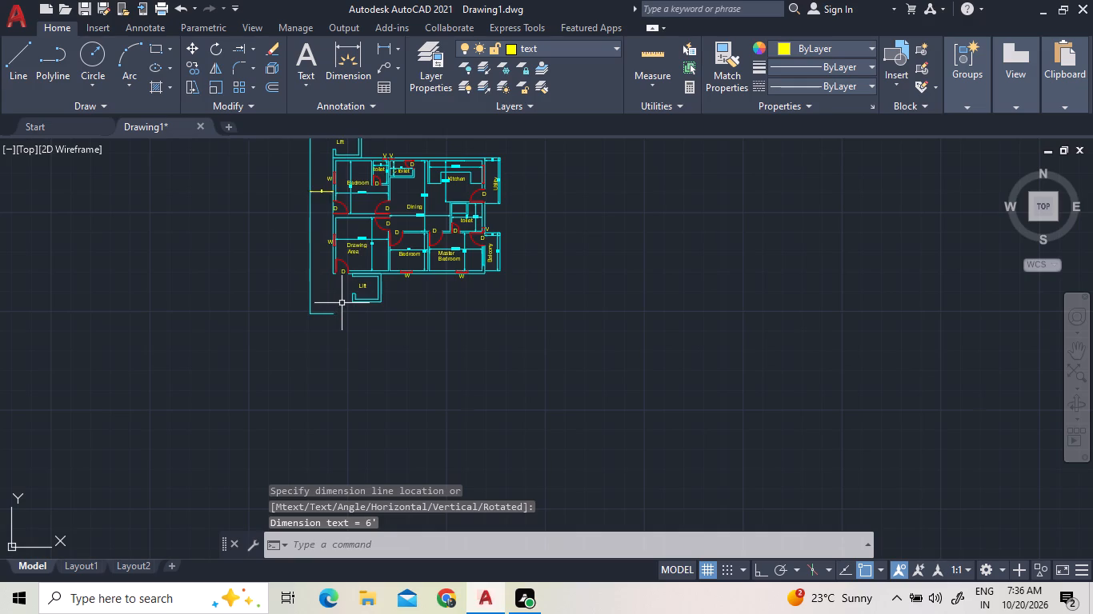
scroll(342, 303, up, 3)
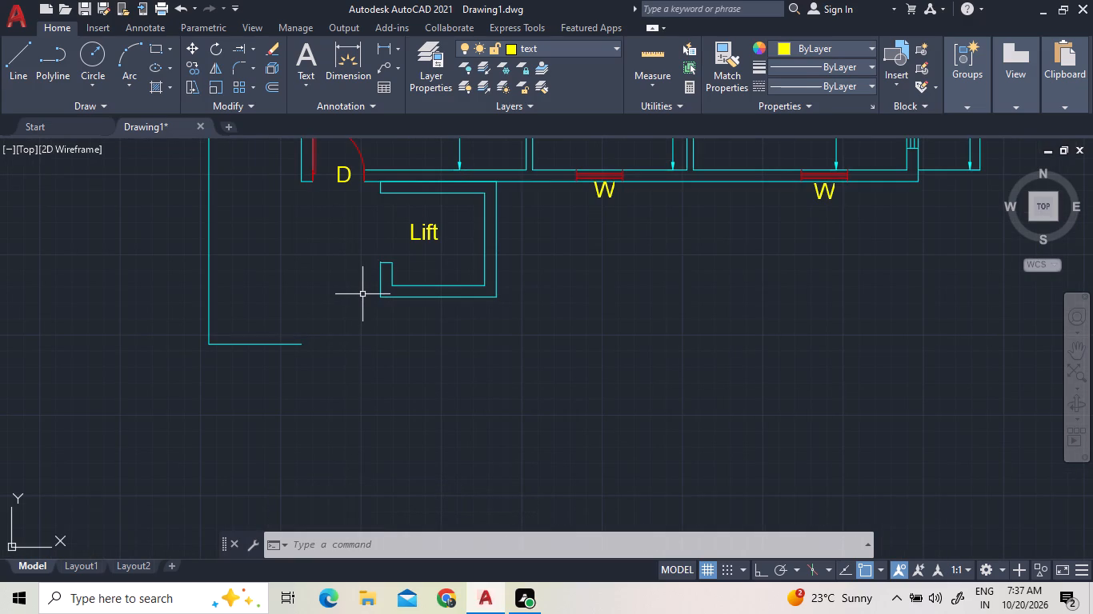
click(528, 305)
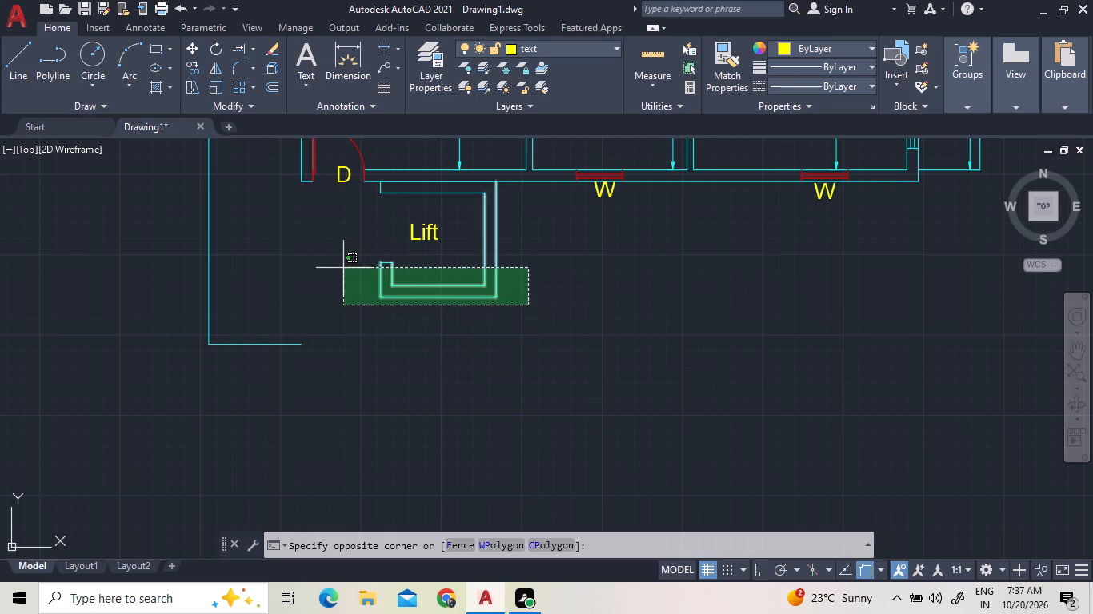
click(354, 189)
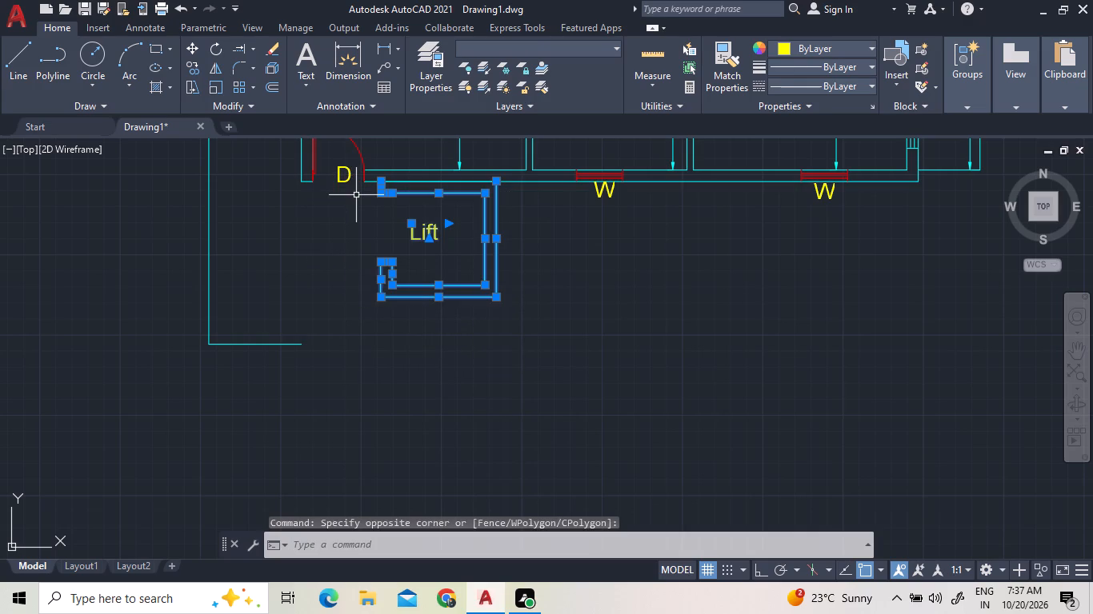
key(Delete)
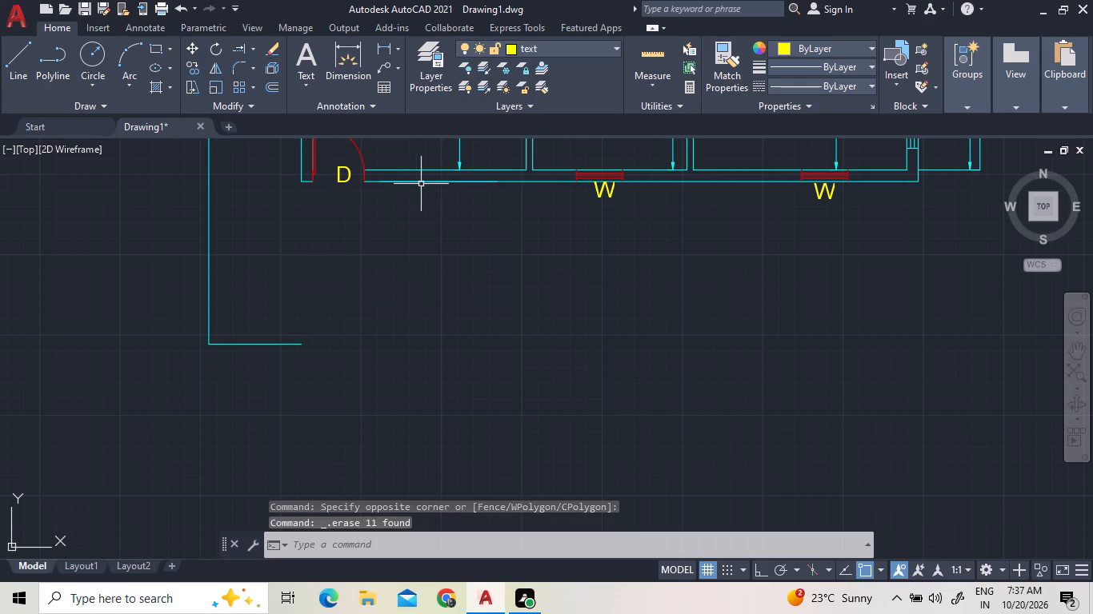
click(435, 181)
key(Delete)
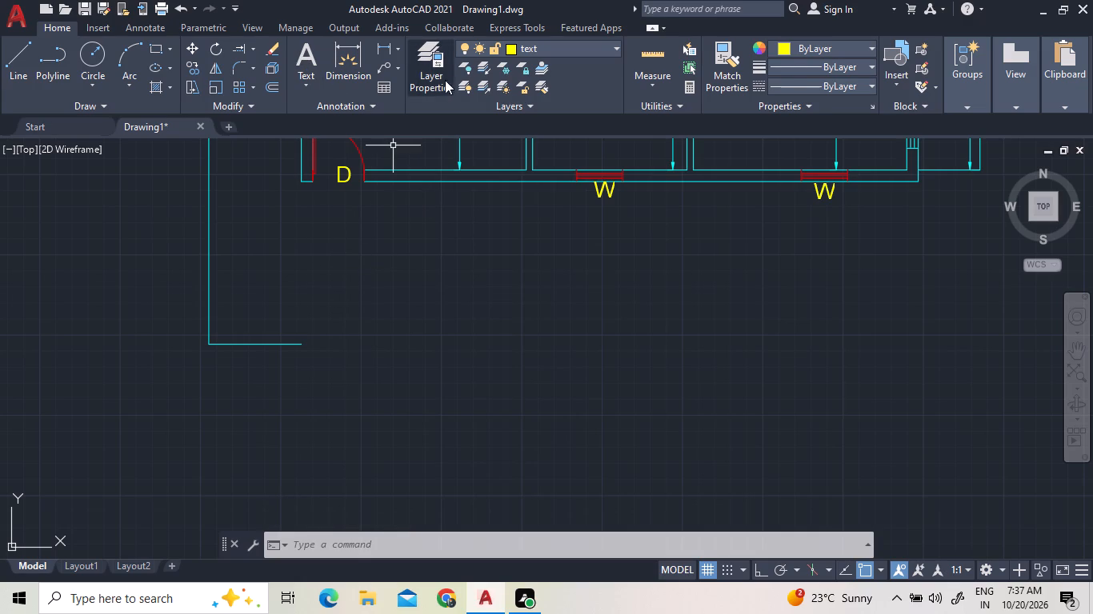
Offset the copied unit's outer south wall line 6' to the south.
click(277, 85)
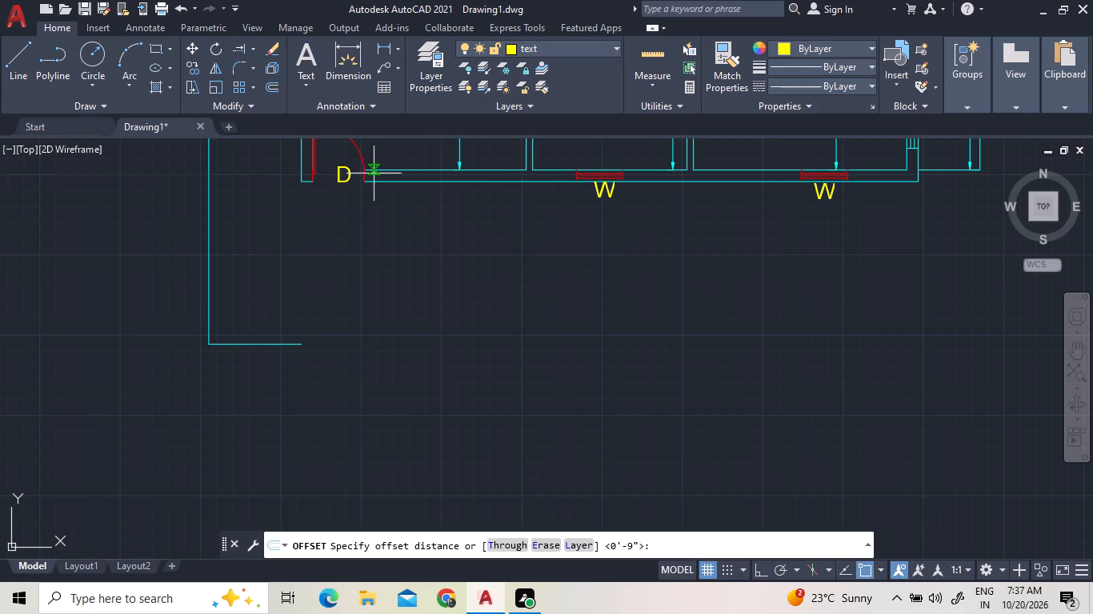
scroll(372, 181, up, 7)
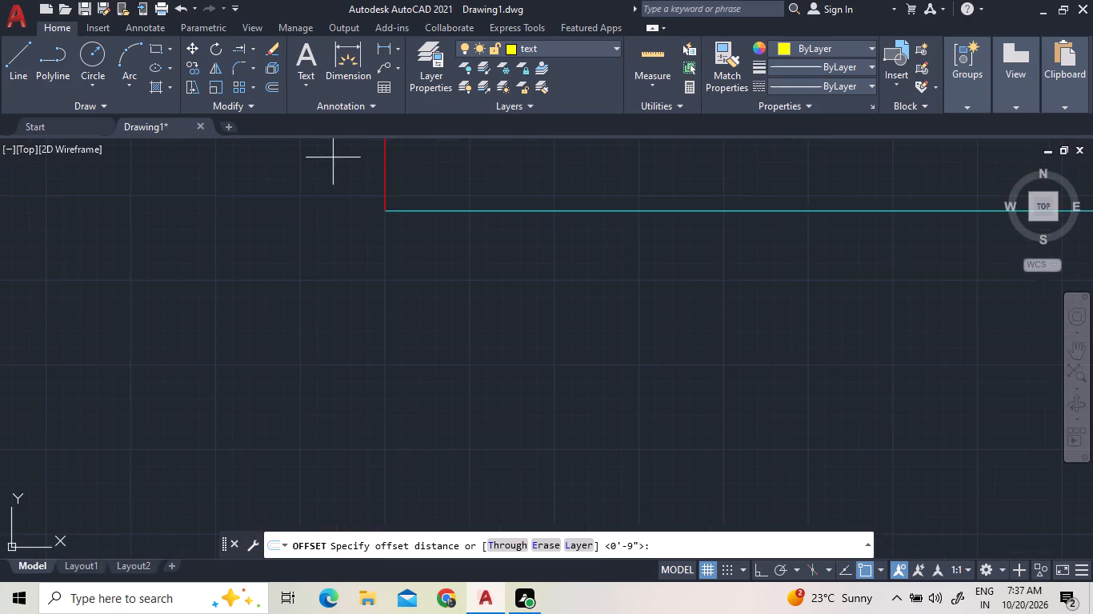
scroll(395, 193, up, 2)
scroll(440, 256, down, 9)
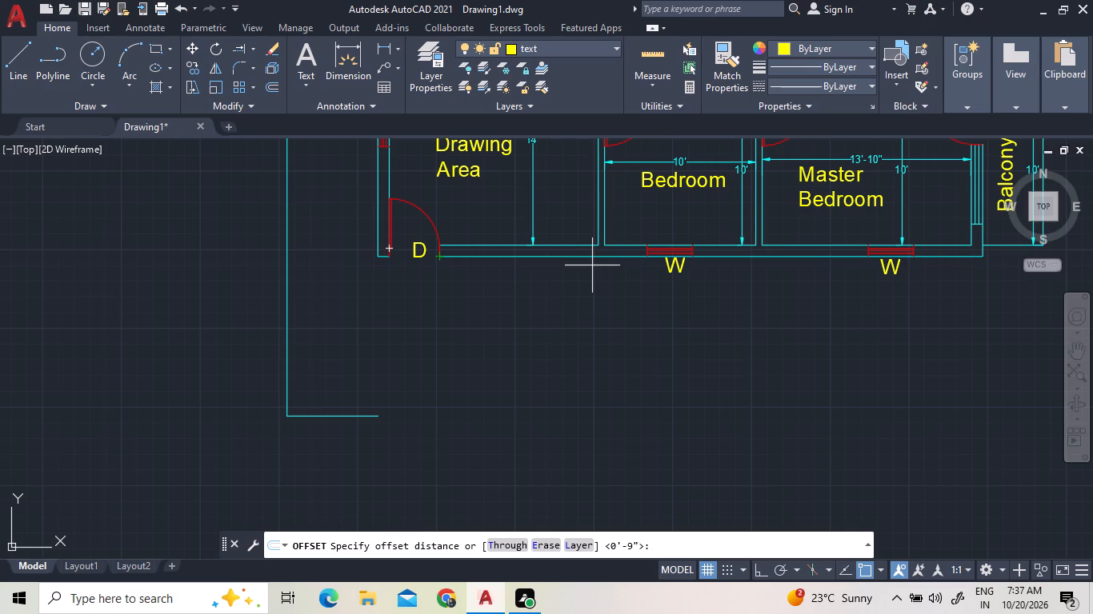
text(6')
key(Return)
drag(595, 257, 595, 265)
click(595, 377)
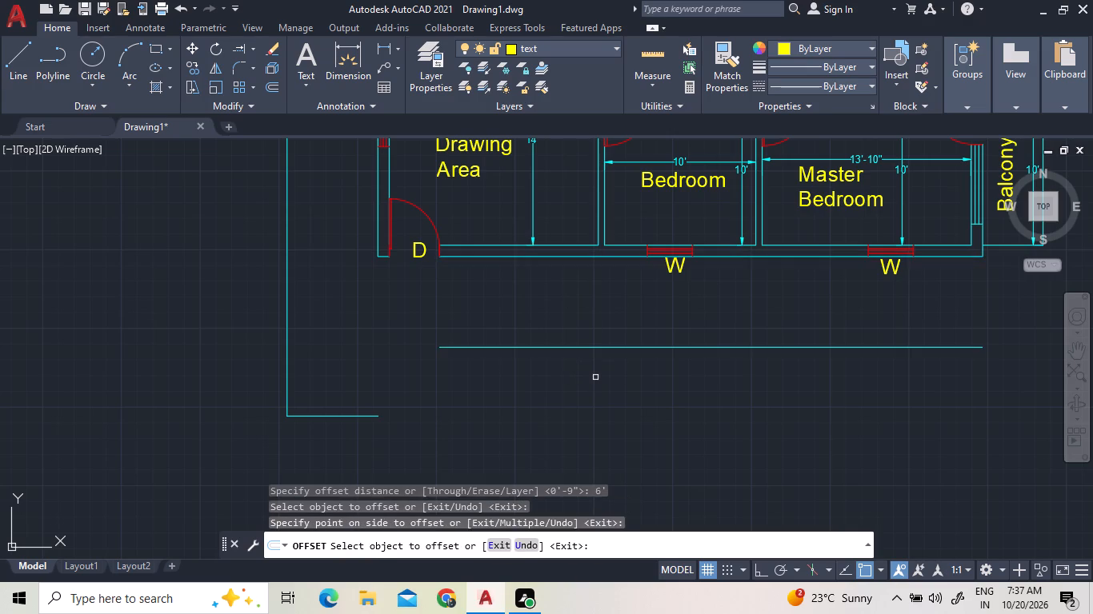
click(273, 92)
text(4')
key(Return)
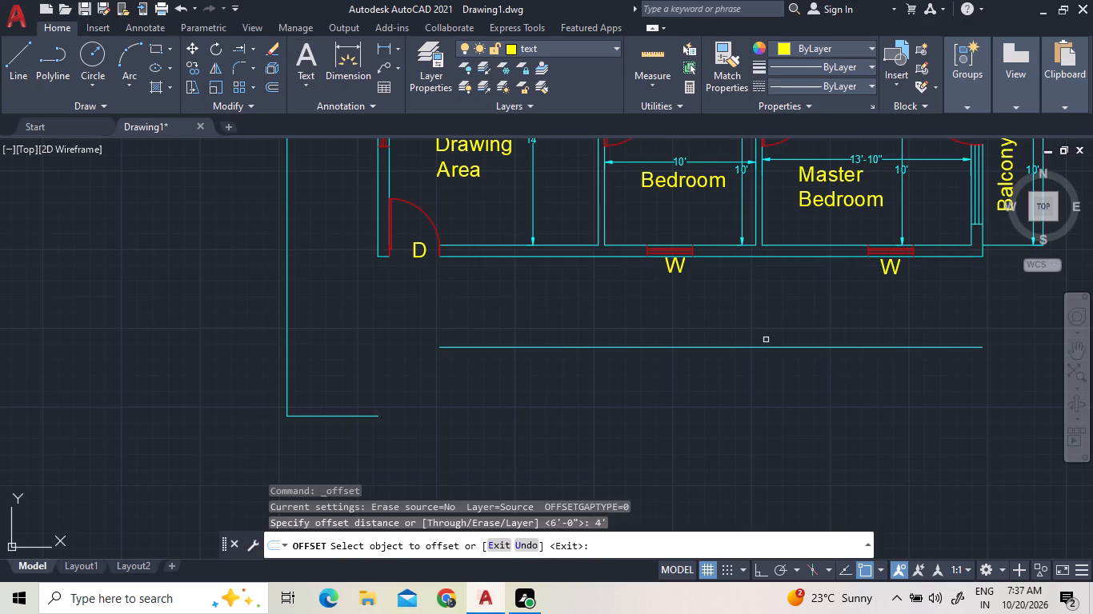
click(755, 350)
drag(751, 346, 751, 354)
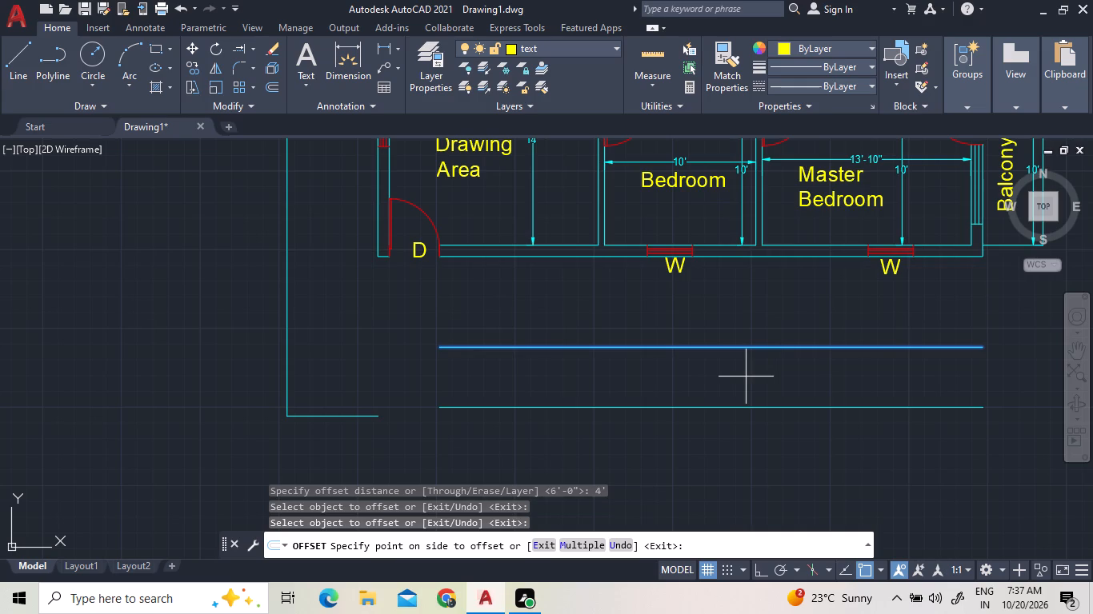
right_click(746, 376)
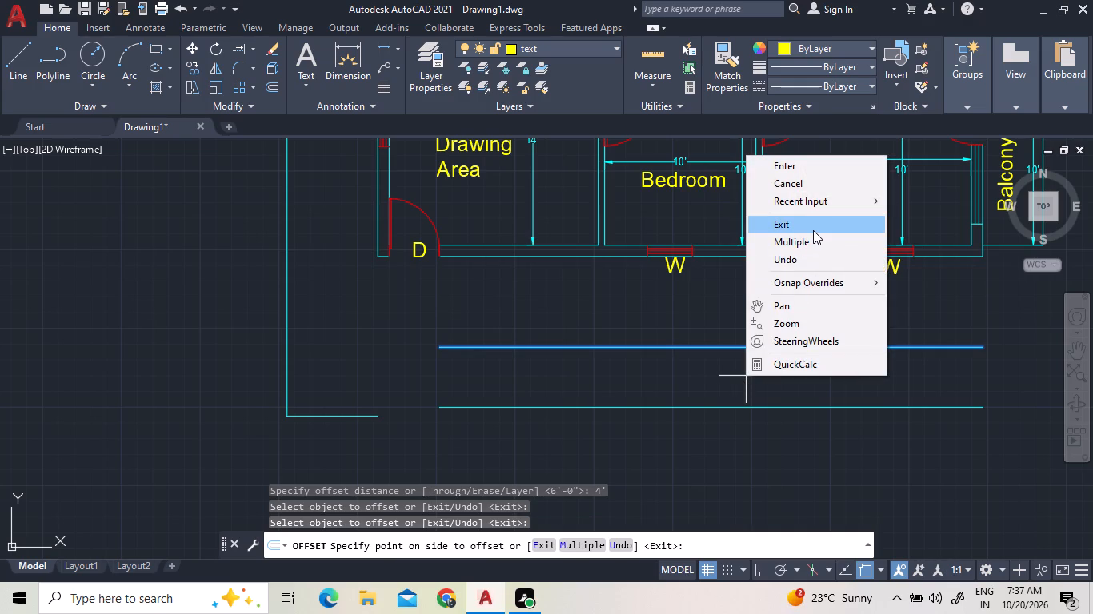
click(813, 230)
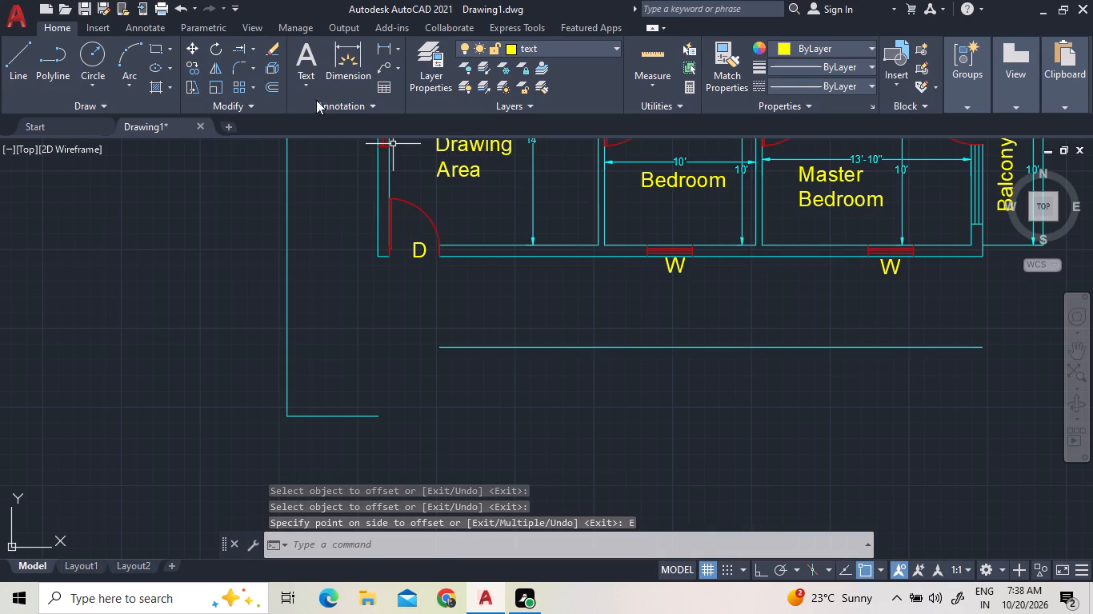
Offset the line that lies 6' beyond the copied unit's south wall 3' north, toward the wall.
click(274, 90)
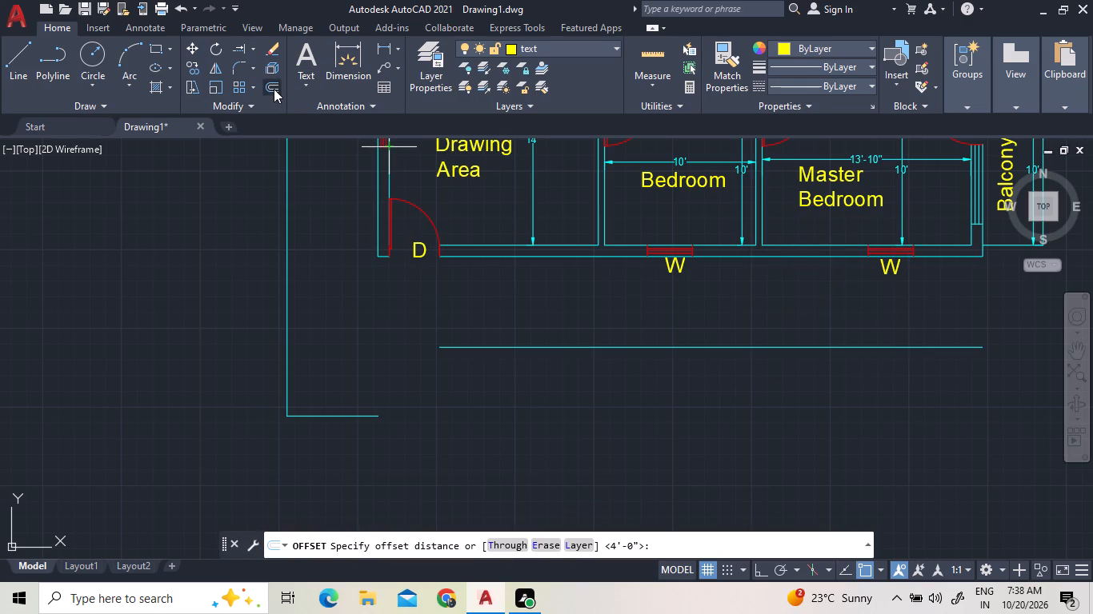
text(3')
key(Return)
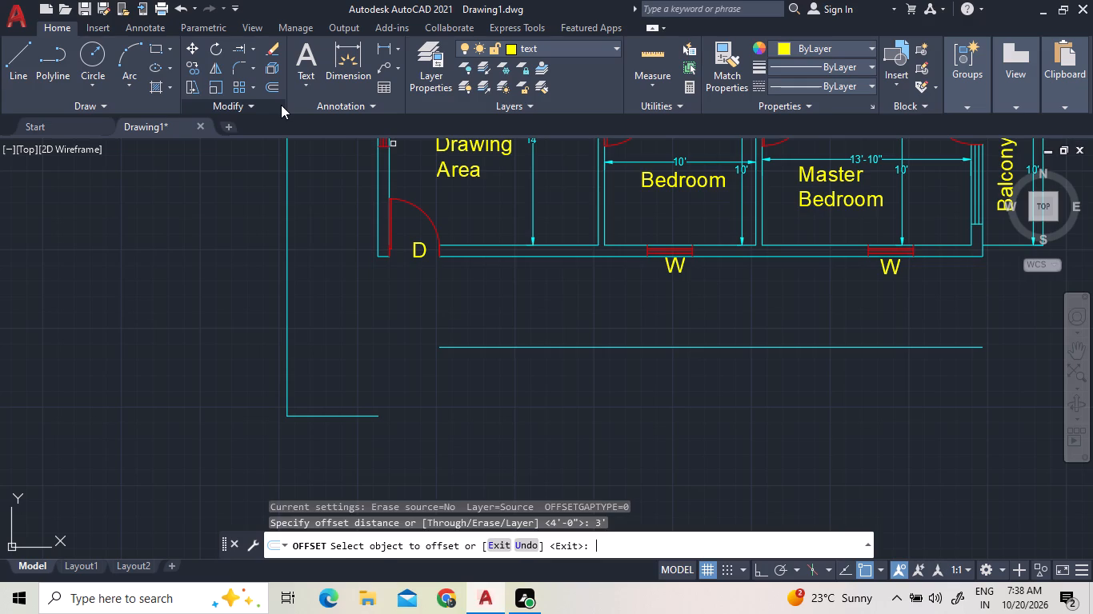
click(686, 349)
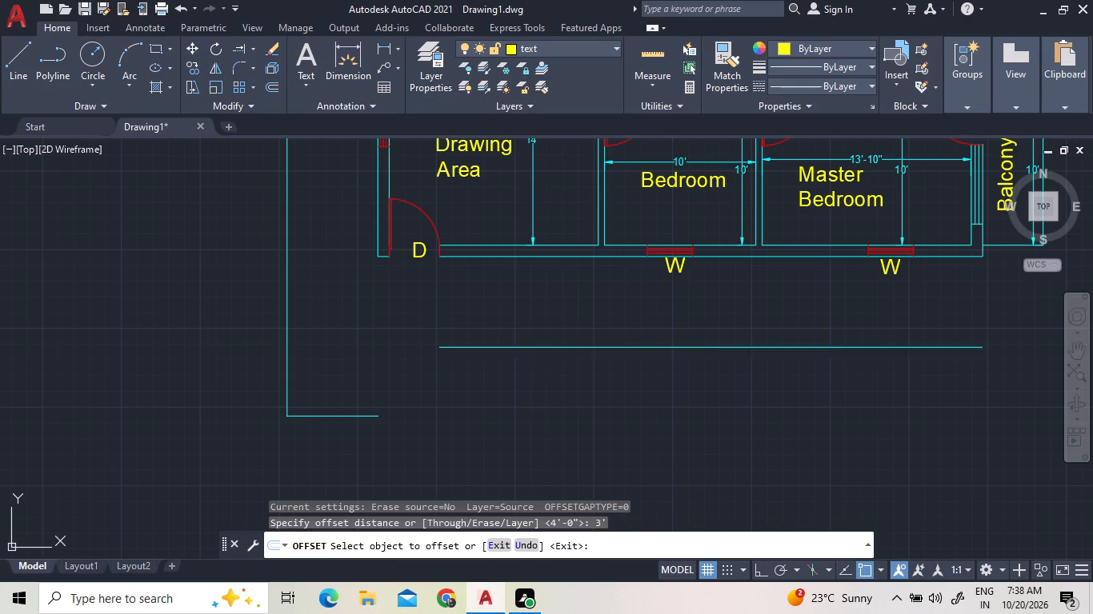
click(682, 316)
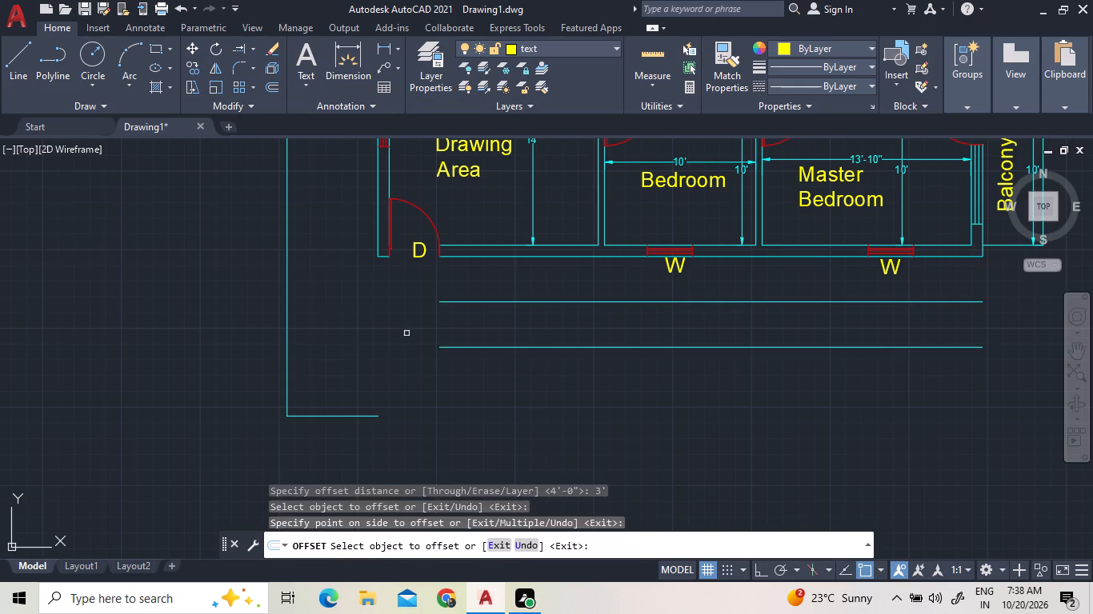
right_click(534, 364)
click(546, 375)
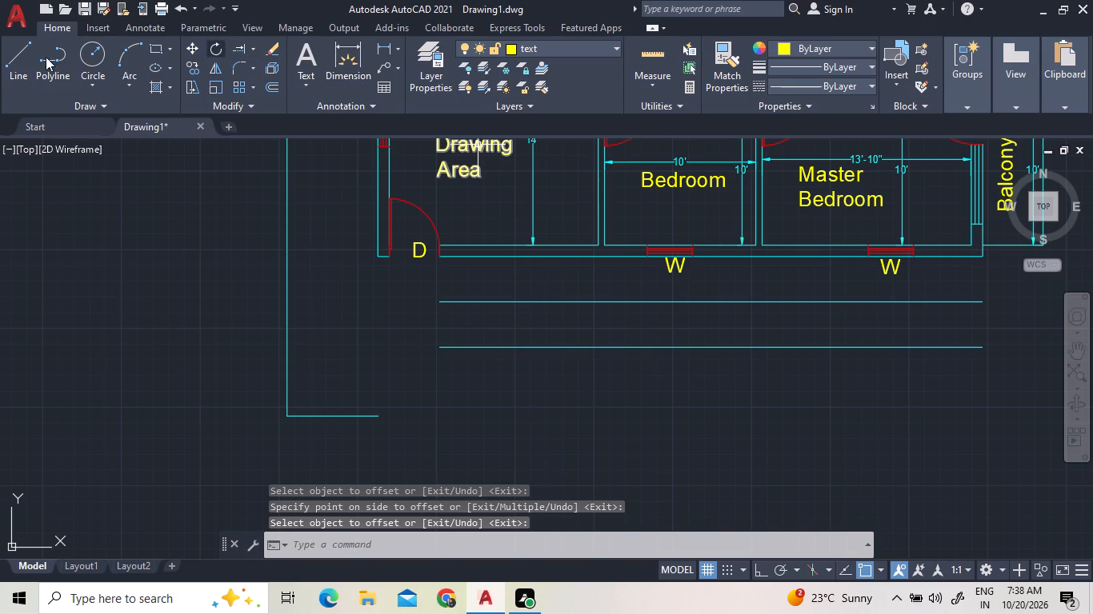
On the stair layer, draw a vertical line with Ortho from the south wall, just east of door D, to the southernmost offset line.
click(528, 49)
click(551, 161)
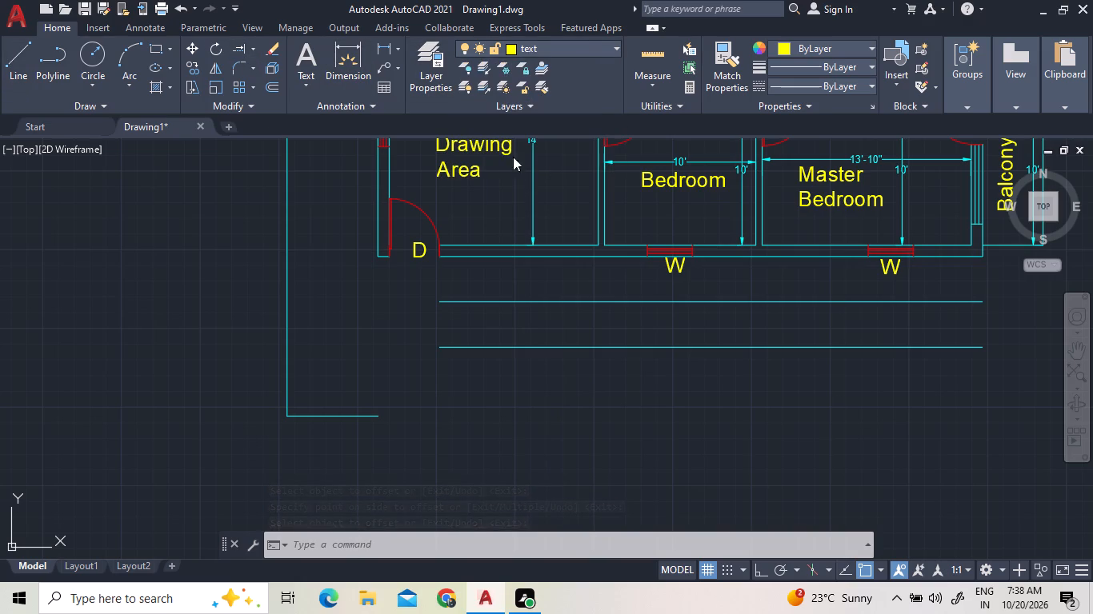
click(14, 64)
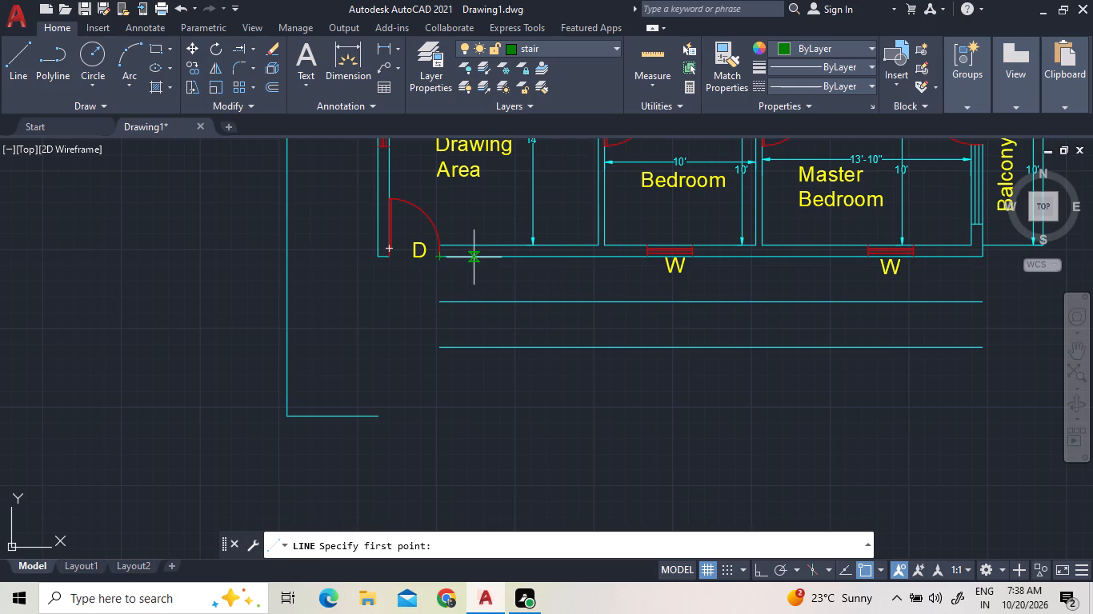
drag(474, 257, 473, 278)
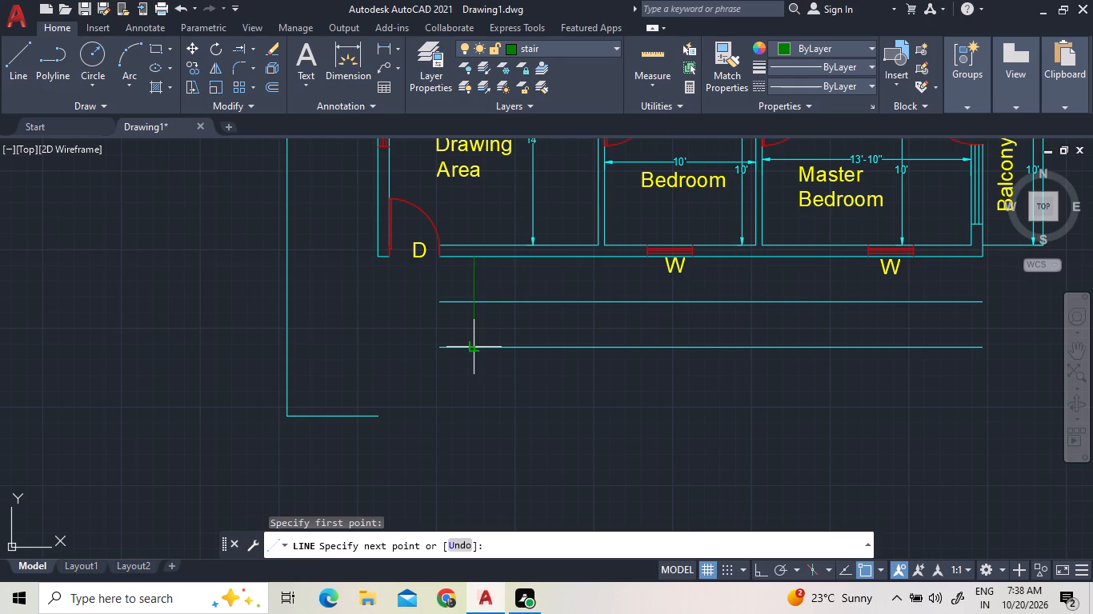
key(F8)
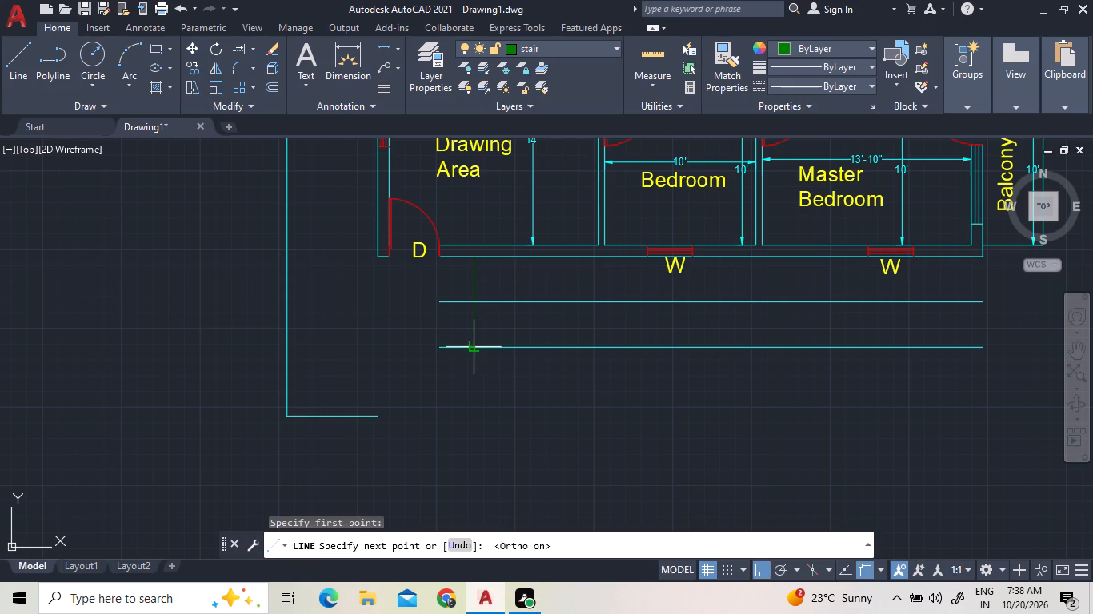
click(474, 349)
right_click(517, 331)
click(526, 336)
Offset the vertical stair line eastward four times in succession at 10" spacing to make the first treads.
drag(526, 335, 524, 335)
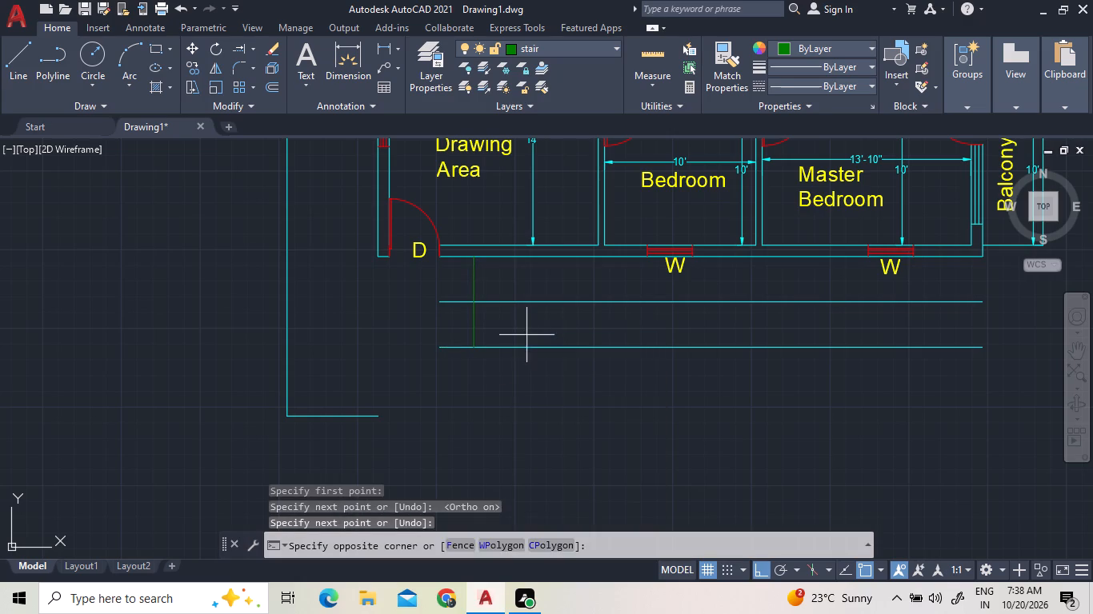
drag(524, 335, 498, 332)
click(459, 321)
key(o)
key(Return)
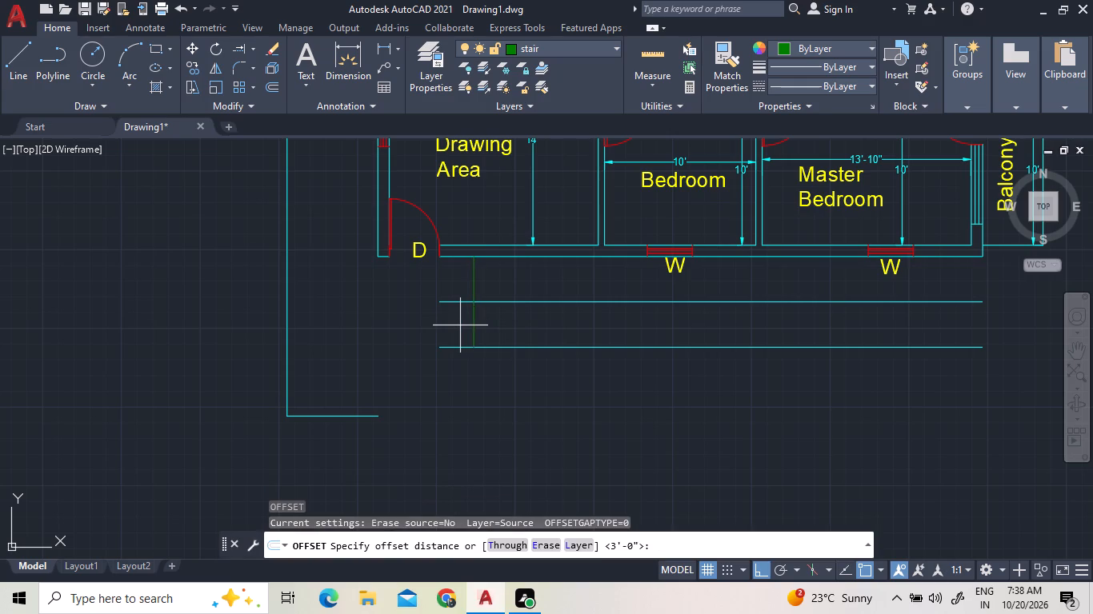
text(10")
key(Return)
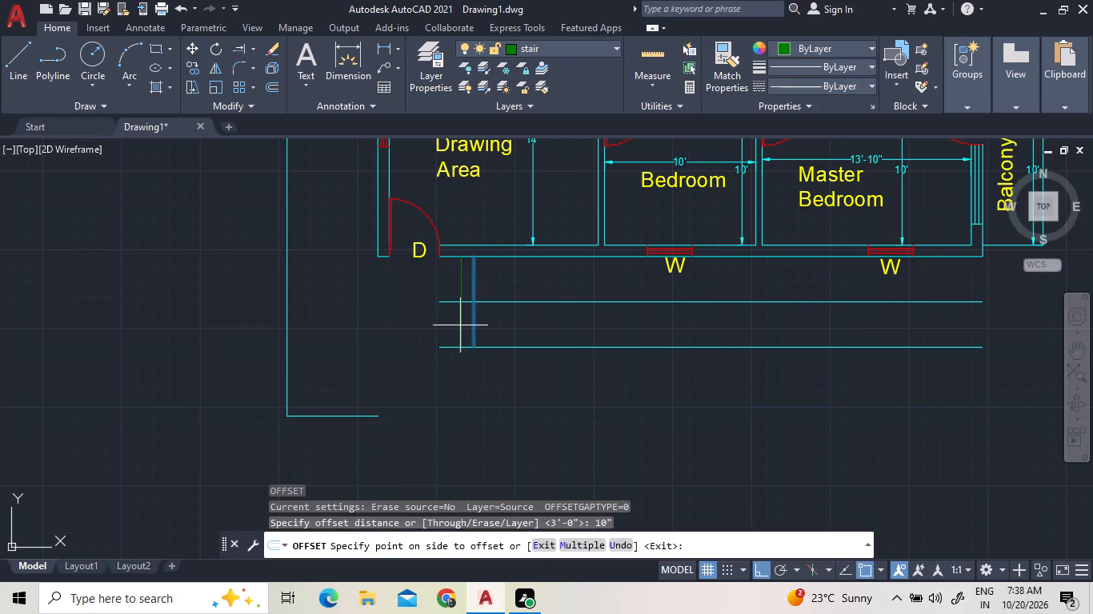
click(548, 316)
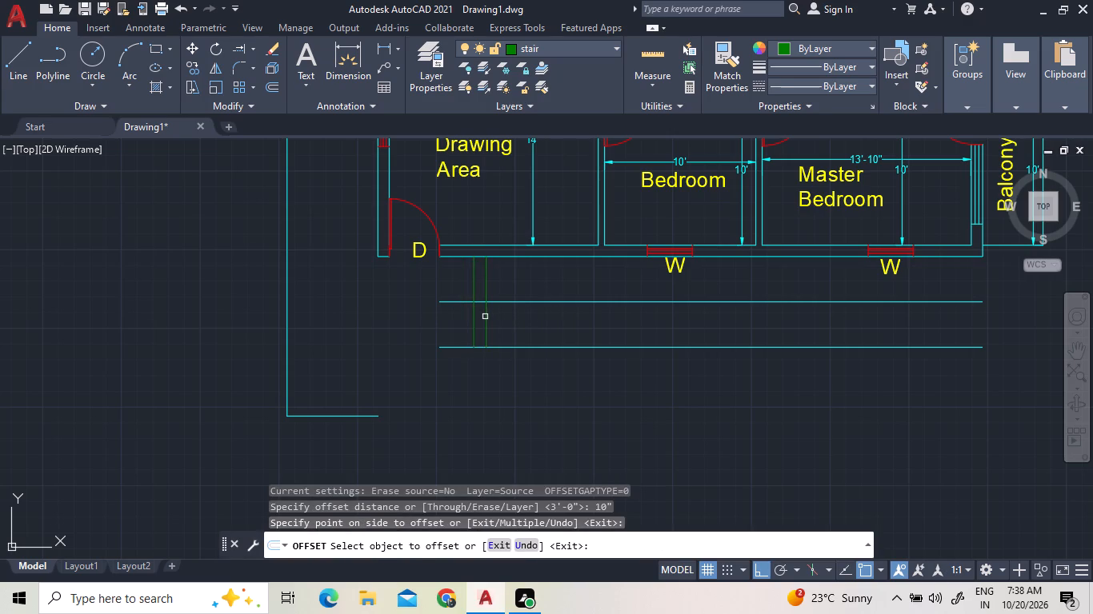
click(485, 317)
click(543, 325)
click(497, 321)
click(565, 332)
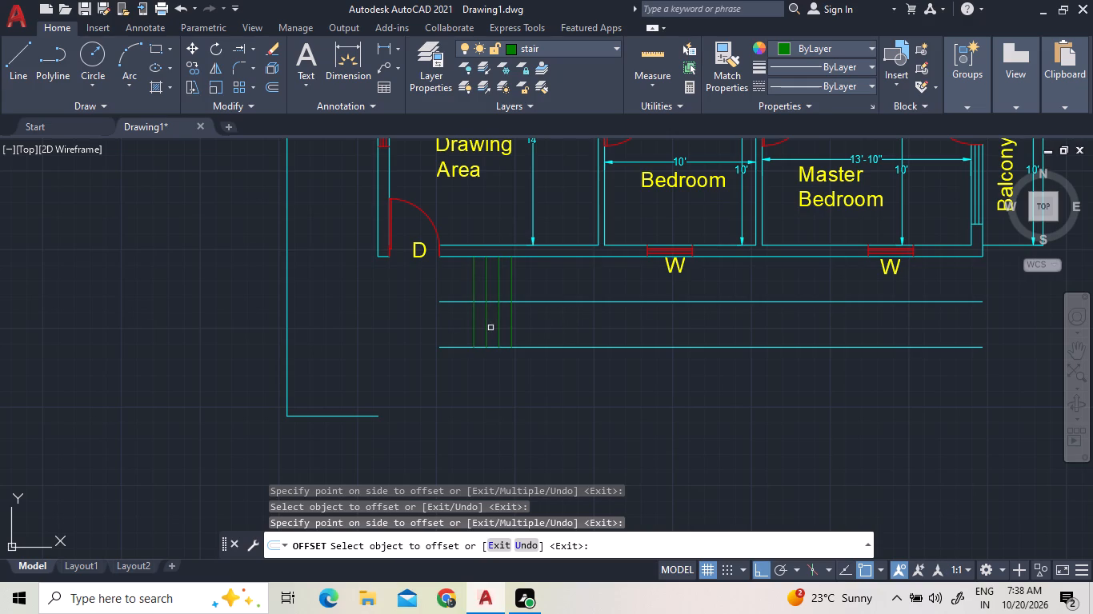
click(512, 327)
click(552, 333)
Add seven more tread lines to the east by offsetting each newest line 10".
drag(525, 330, 537, 330)
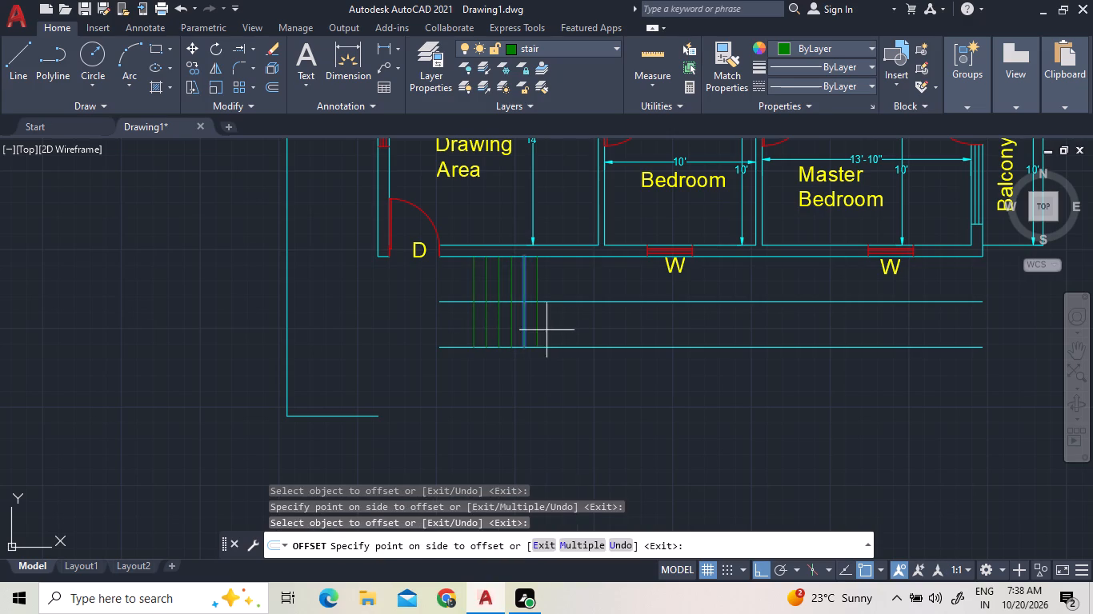
click(570, 333)
drag(537, 332, 565, 332)
click(573, 332)
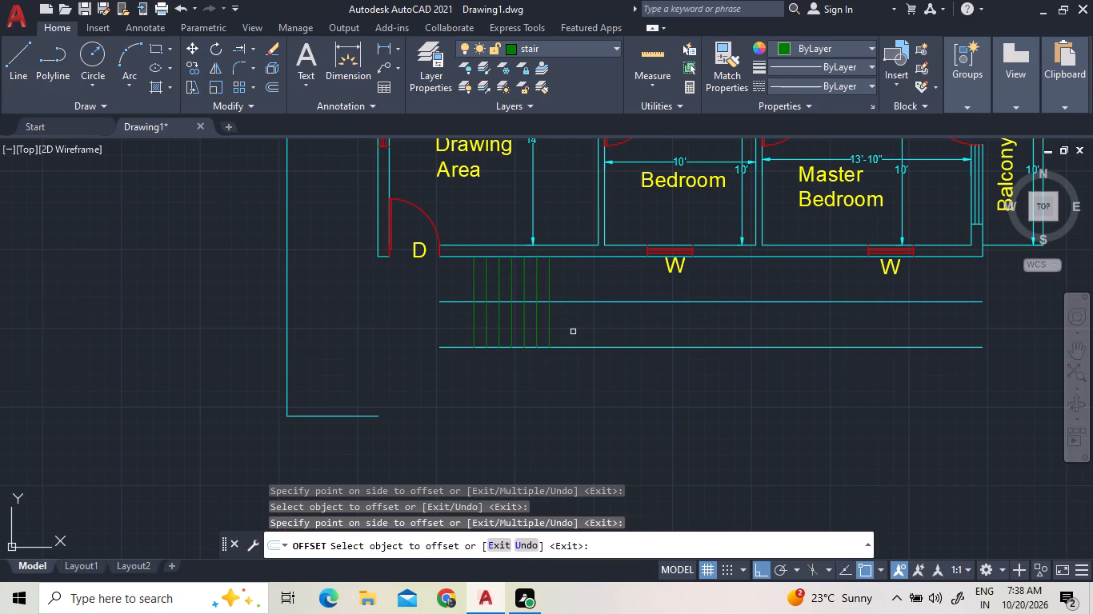
click(551, 327)
click(575, 327)
drag(563, 326, 580, 328)
click(591, 328)
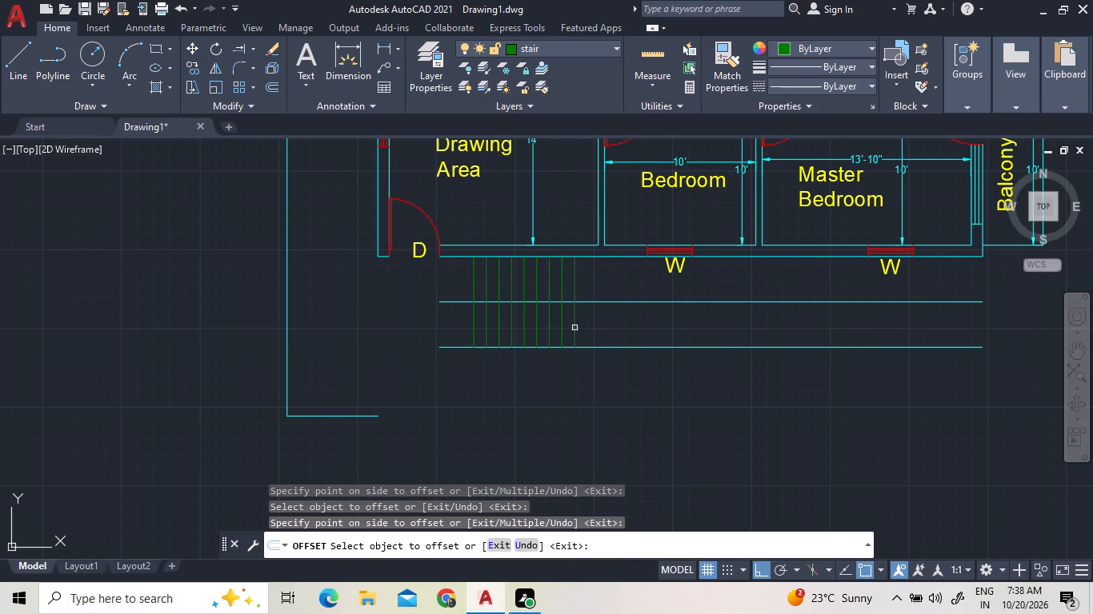
drag(573, 328, 582, 328)
click(603, 329)
click(588, 326)
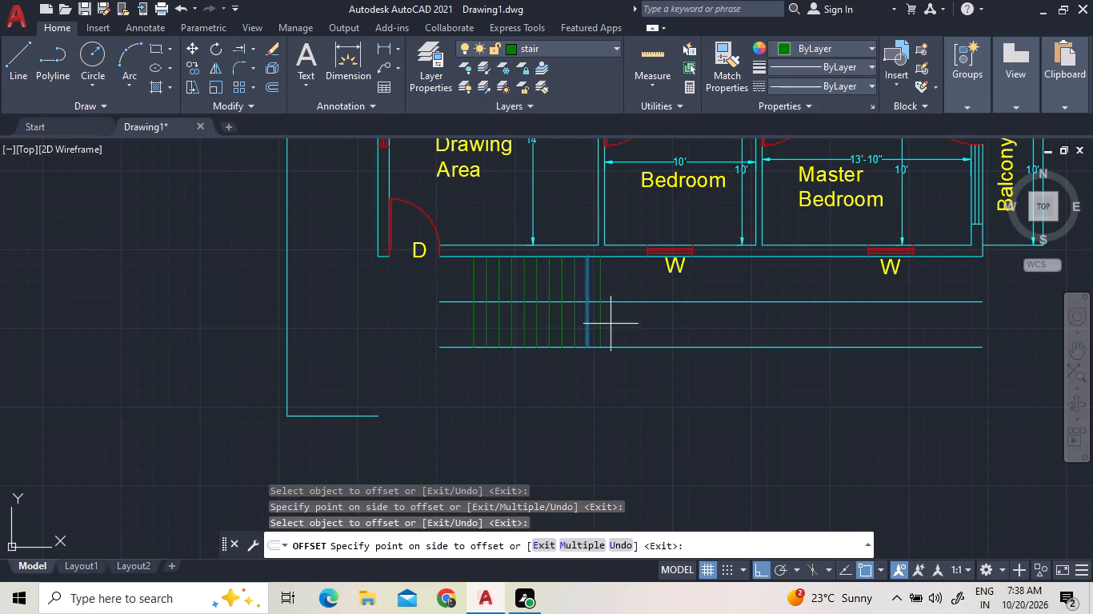
click(611, 323)
click(599, 323)
click(620, 323)
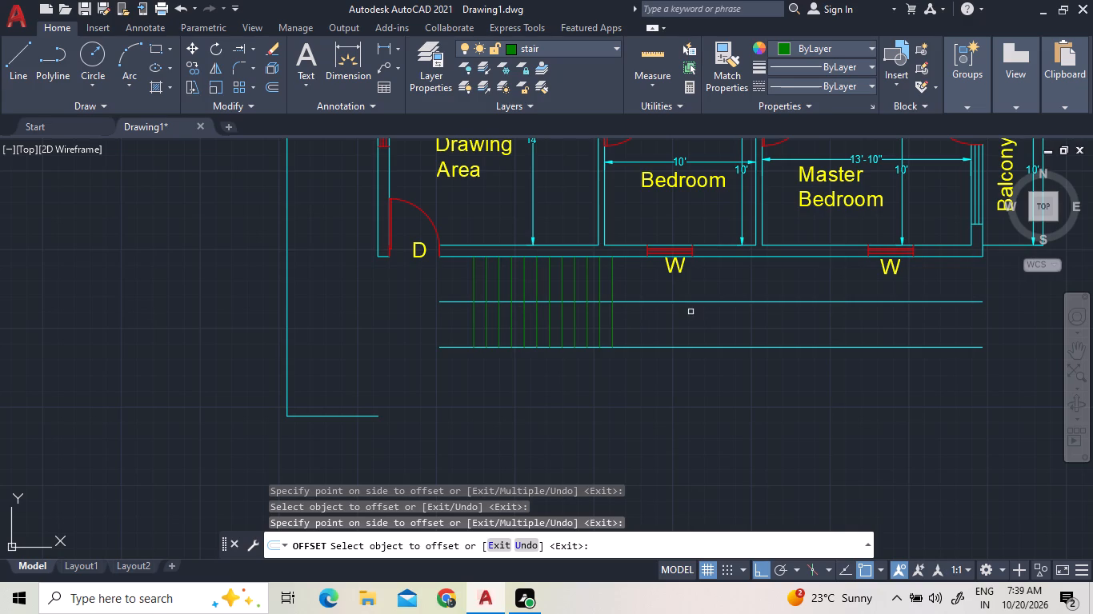
right_click(638, 325)
click(650, 329)
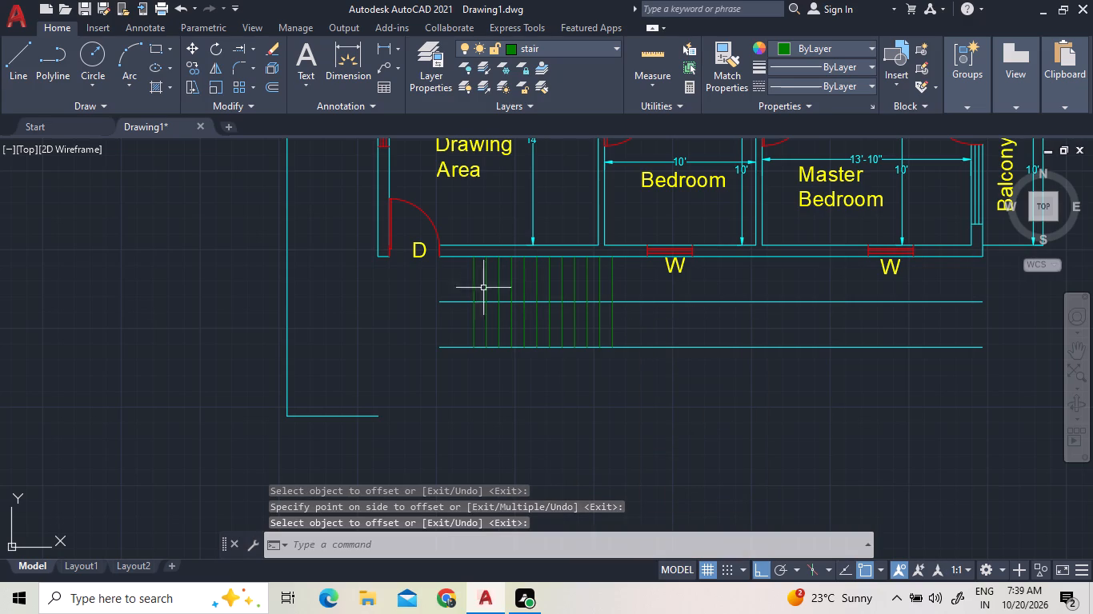
Offset the easternmost tread line 3' east and the westernmost tread line 3' west for the landings.
click(275, 90)
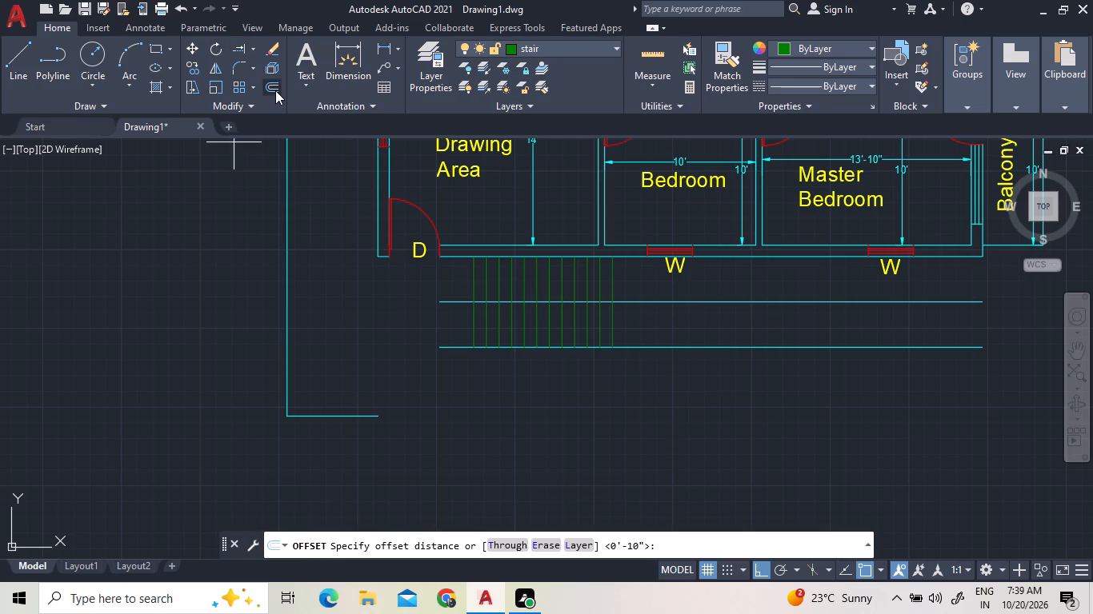
text(3')
key(Return)
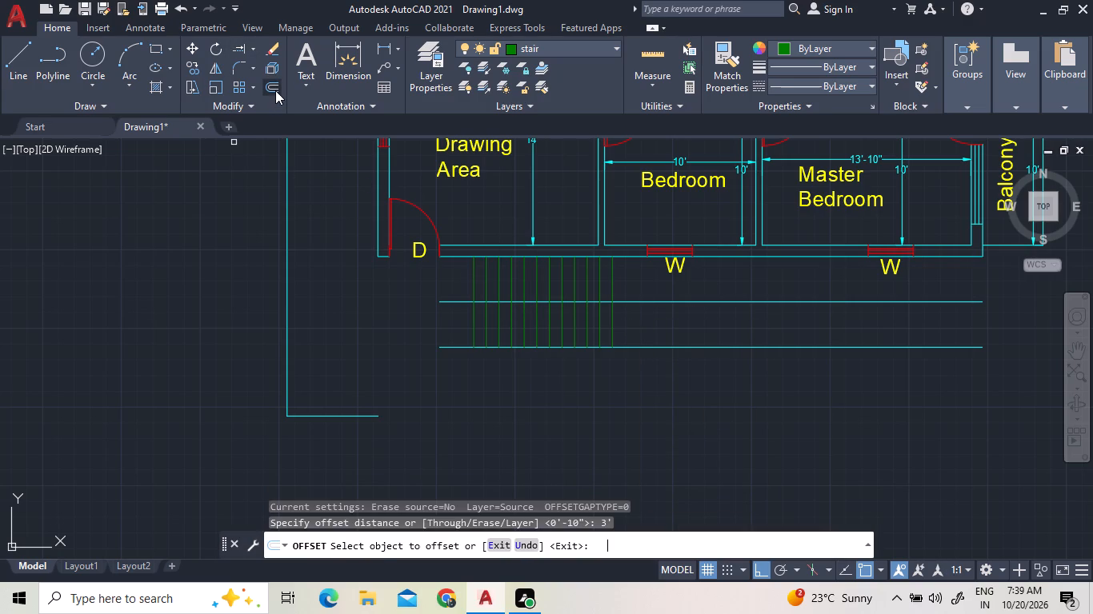
click(612, 283)
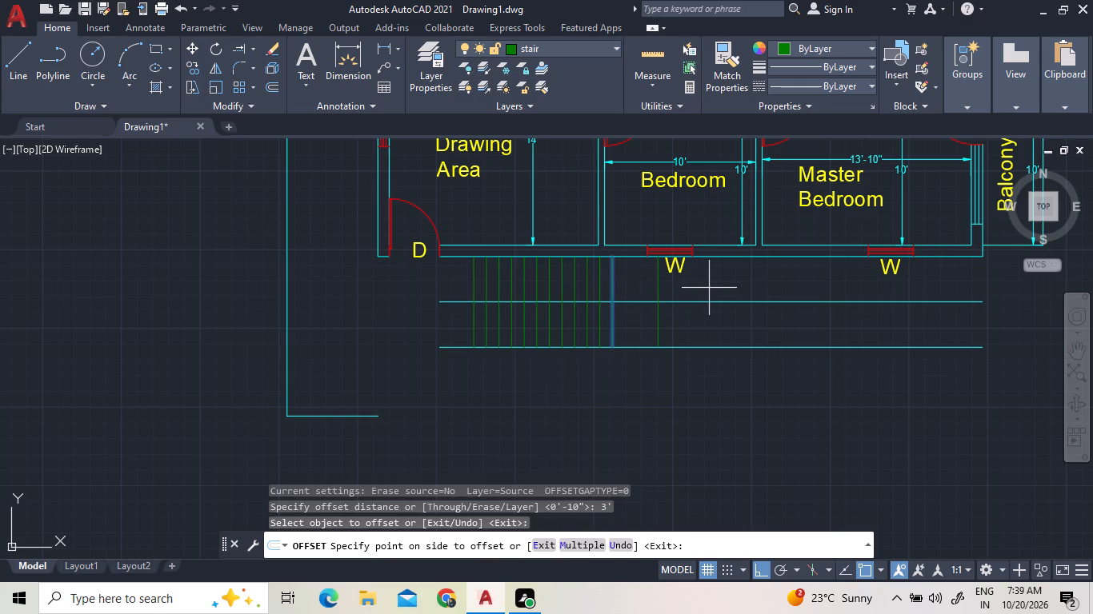
click(639, 280)
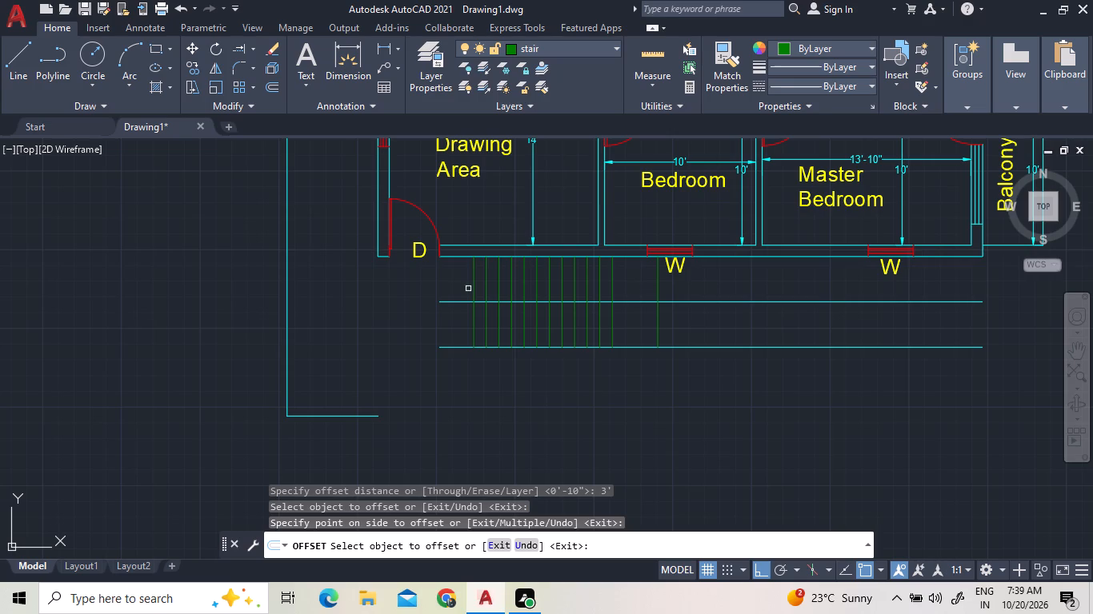
click(475, 289)
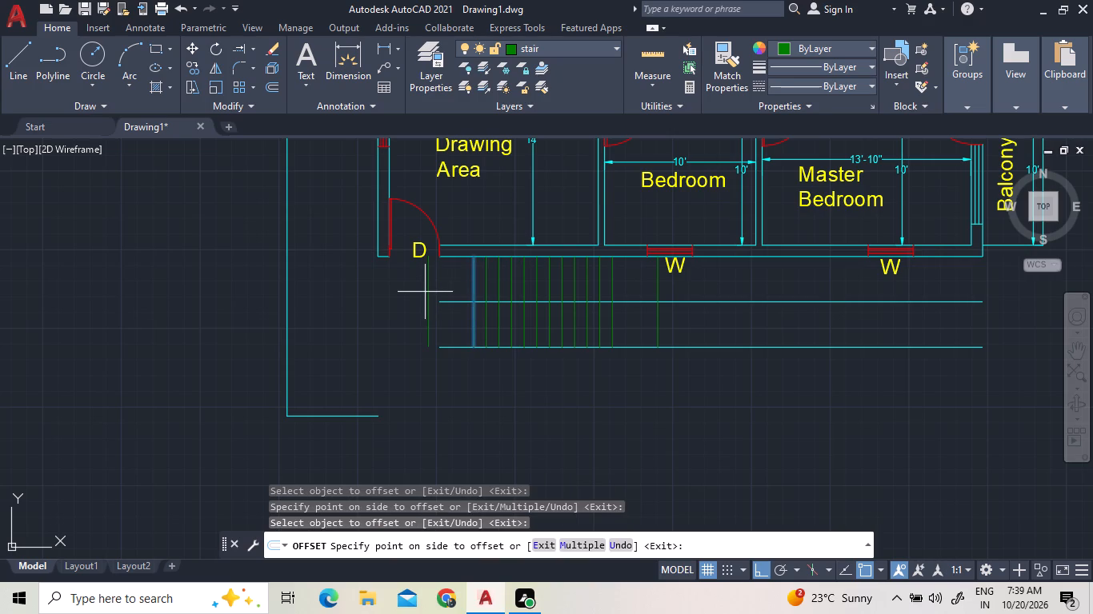
click(430, 292)
right_click(436, 289)
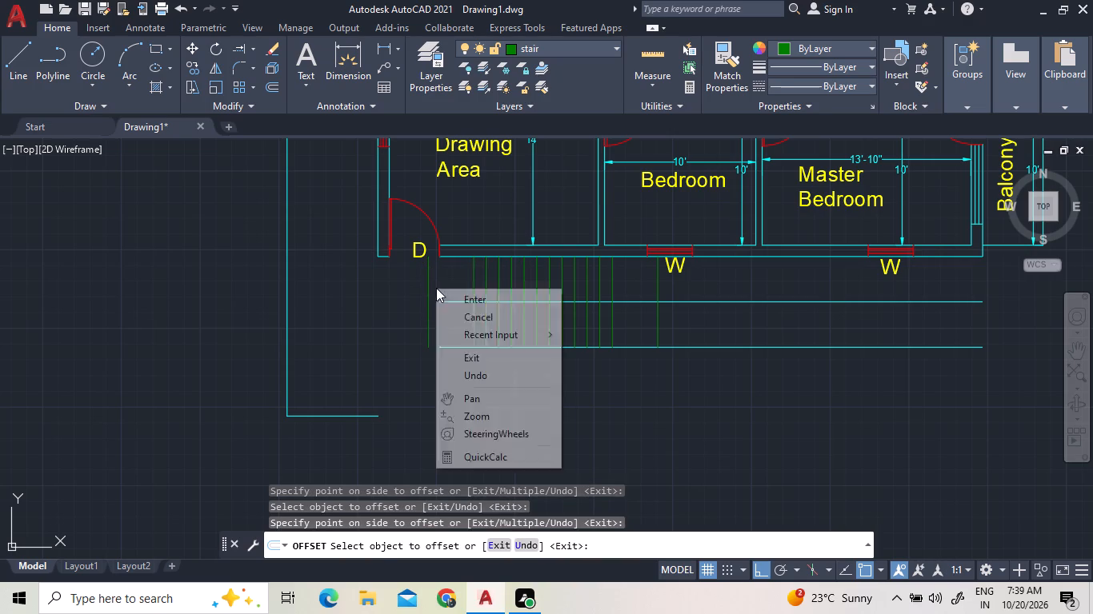
click(443, 293)
Move the westernmost landing line east so its top end meets the south wall's endpoint at door D.
drag(442, 294, 434, 294)
click(426, 295)
right_click(426, 295)
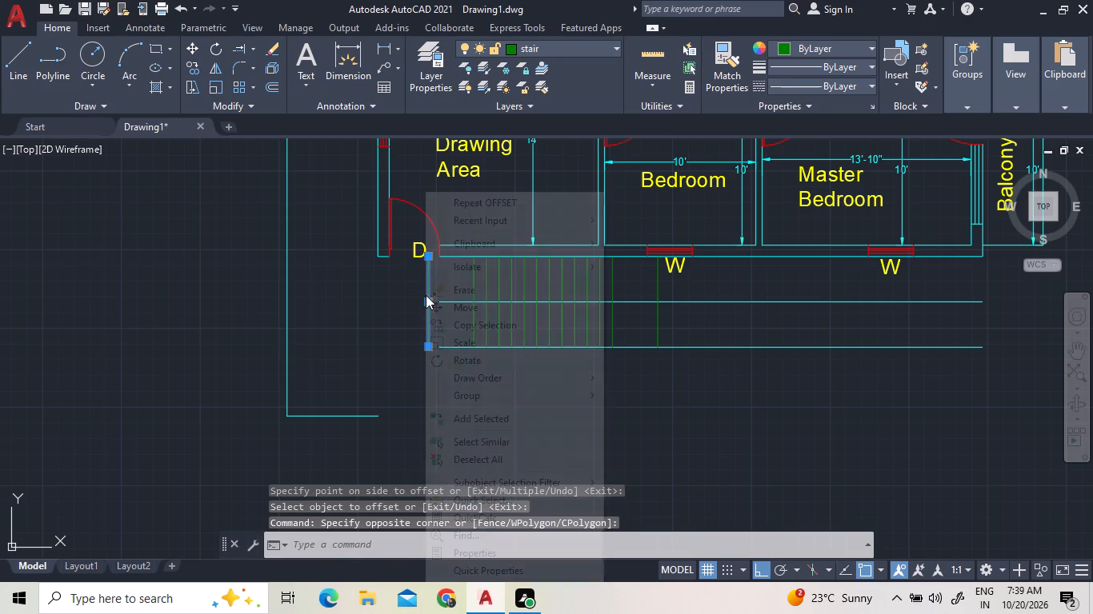
click(430, 311)
scroll(424, 254, up, 1)
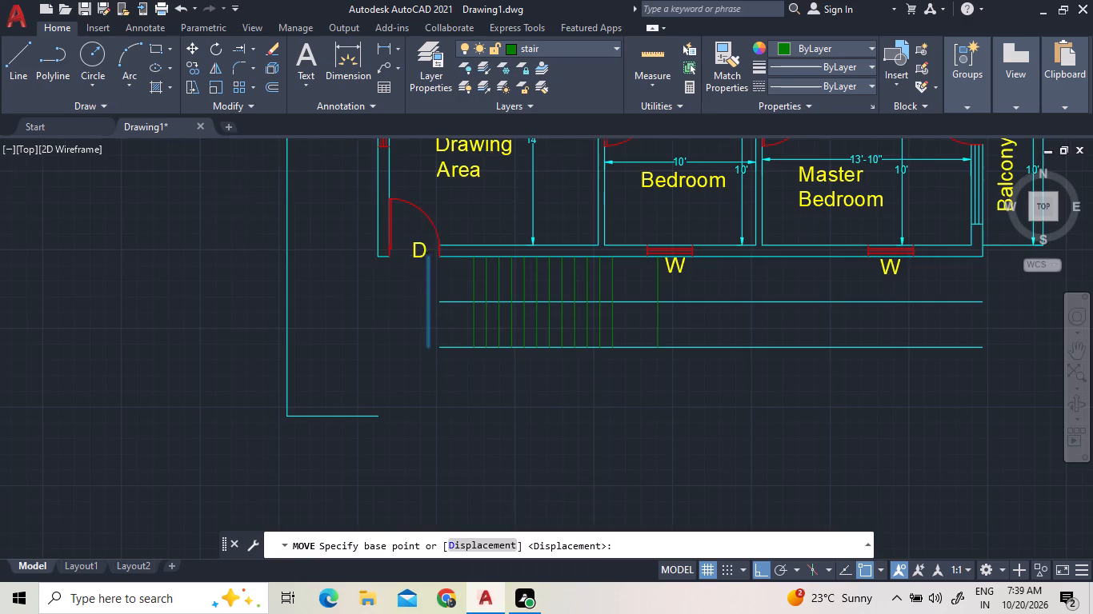
scroll(424, 254, up, 1)
click(429, 260)
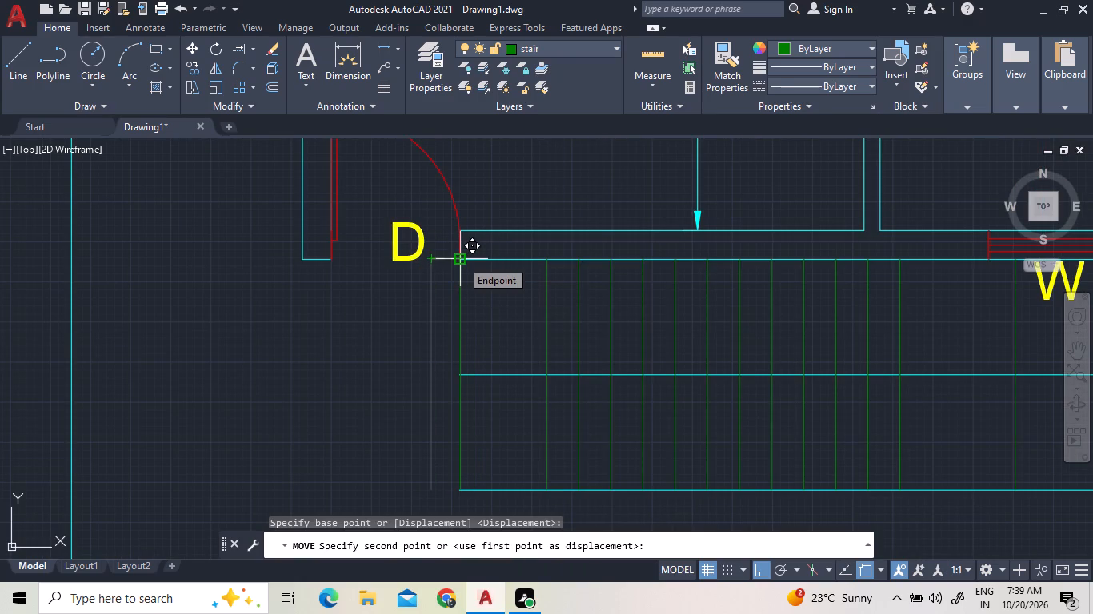
click(461, 260)
scroll(459, 261, down, 2)
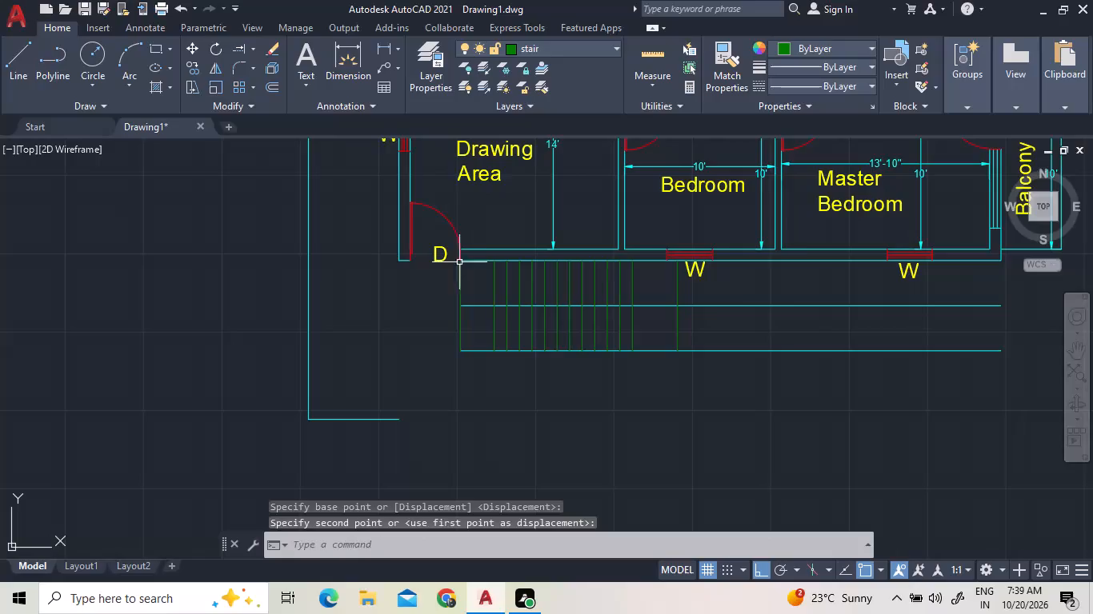
Move the easternmost landing line west so its top end meets the west corner of the Bedroom's south window.
click(664, 288)
click(695, 290)
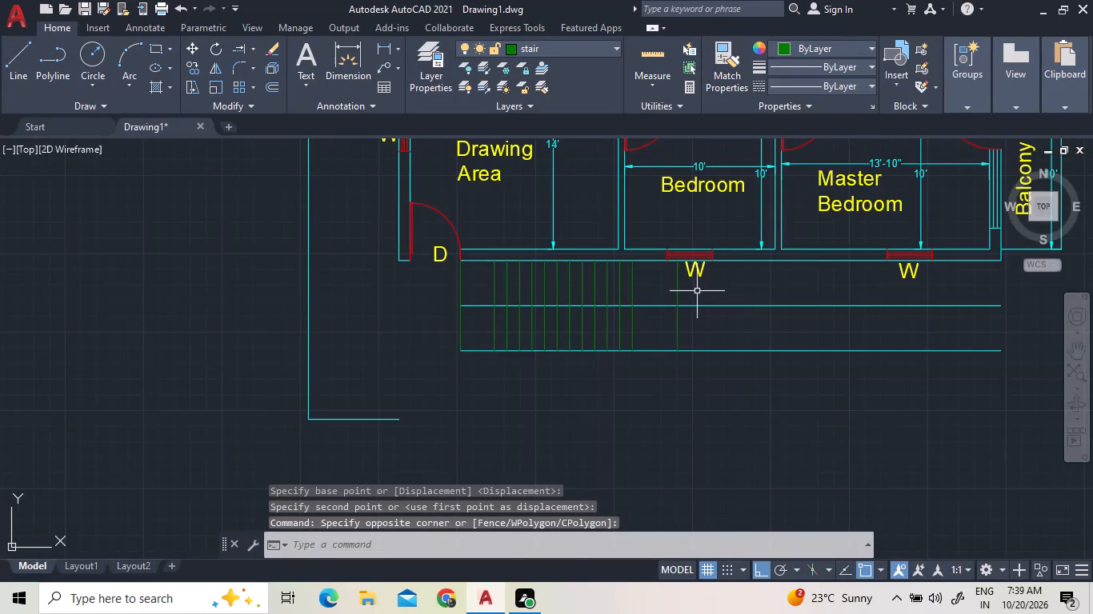
drag(697, 291, 665, 287)
click(652, 285)
right_click(661, 286)
click(682, 305)
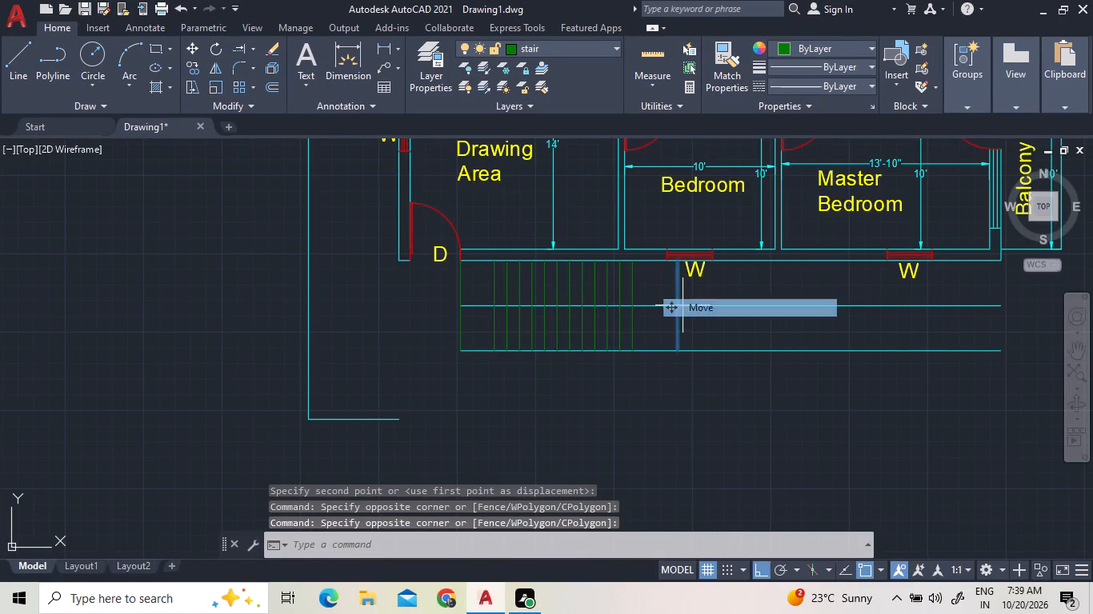
scroll(674, 236, up, 3)
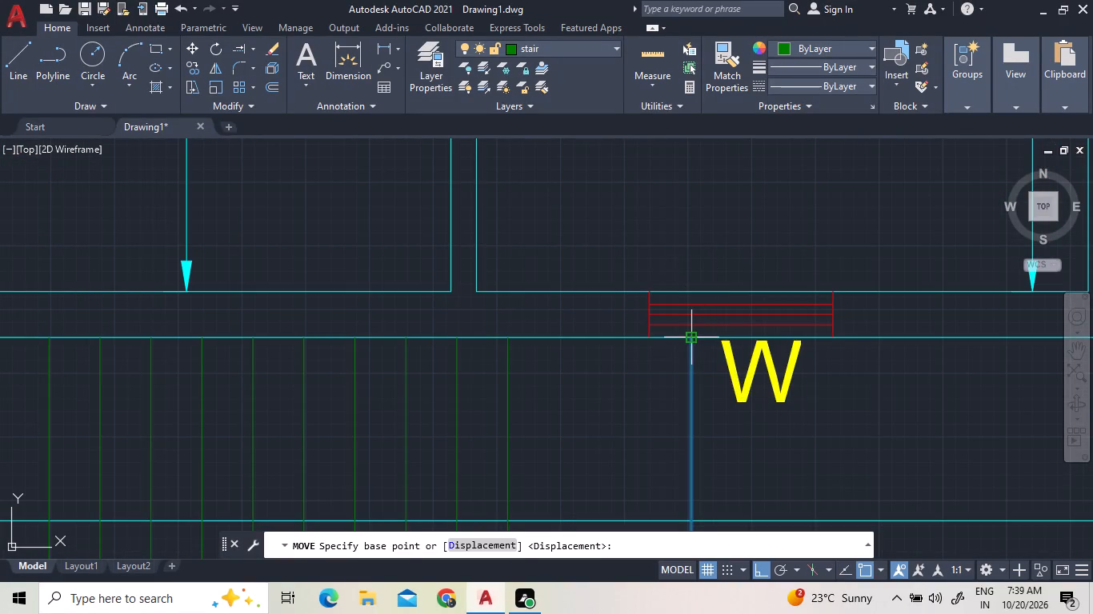
click(694, 337)
click(646, 336)
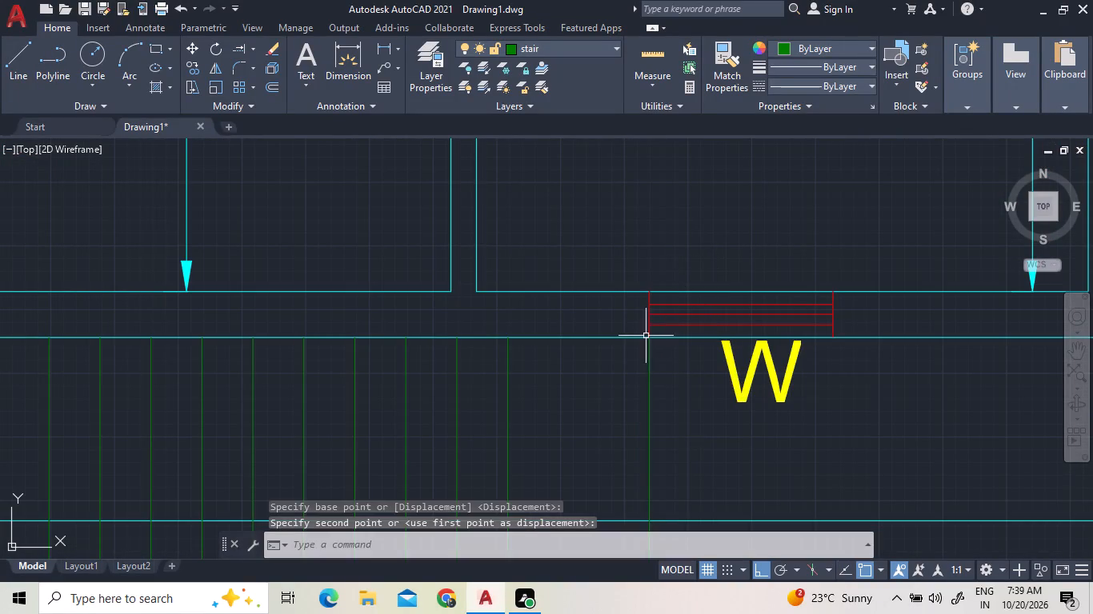
scroll(639, 332, down, 3)
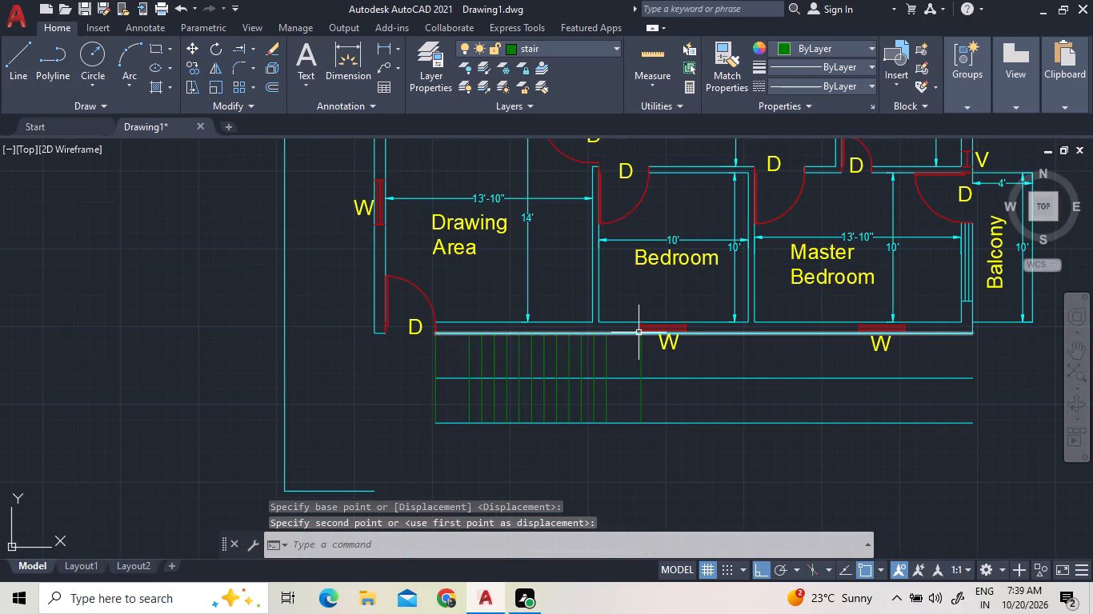
Trim the stair's middle horizontal line across both landings and east of the staircase, keeping it only between the outermost treads.
click(248, 48)
click(254, 52)
click(256, 72)
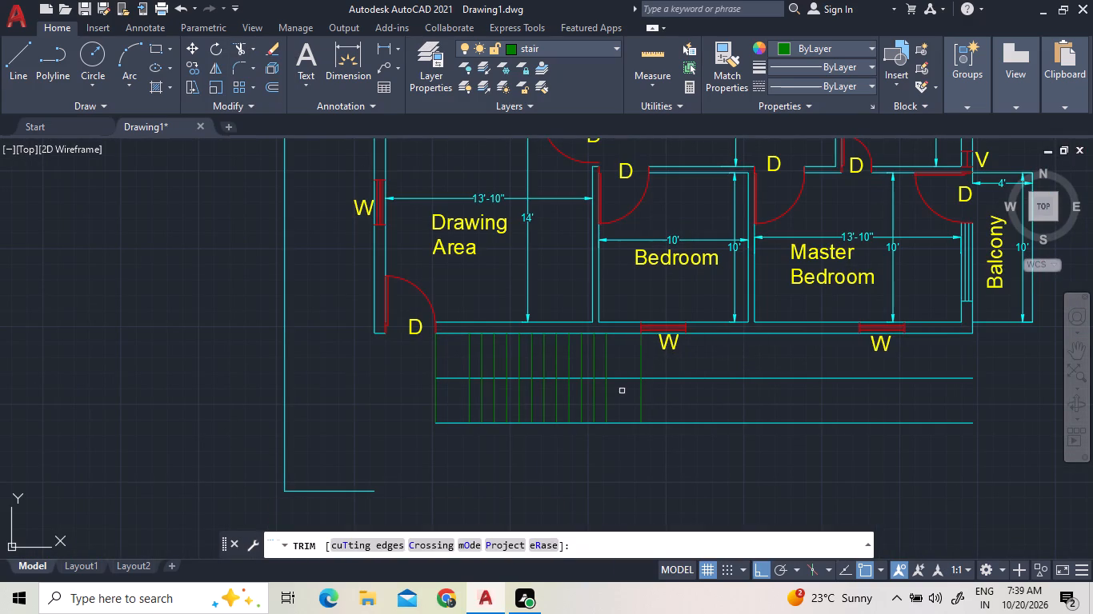
click(450, 377)
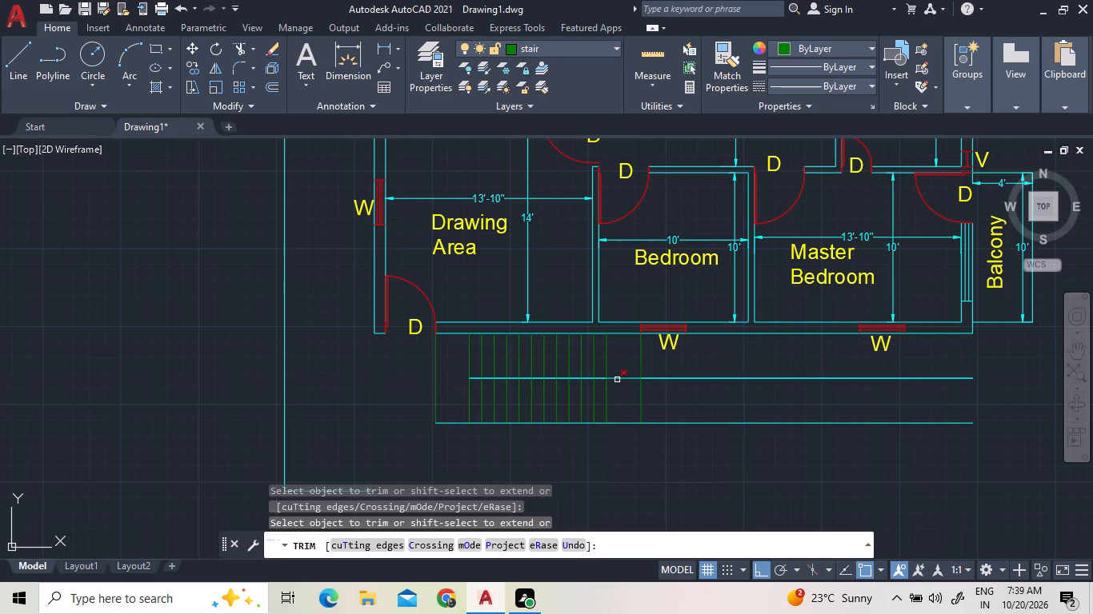
click(617, 380)
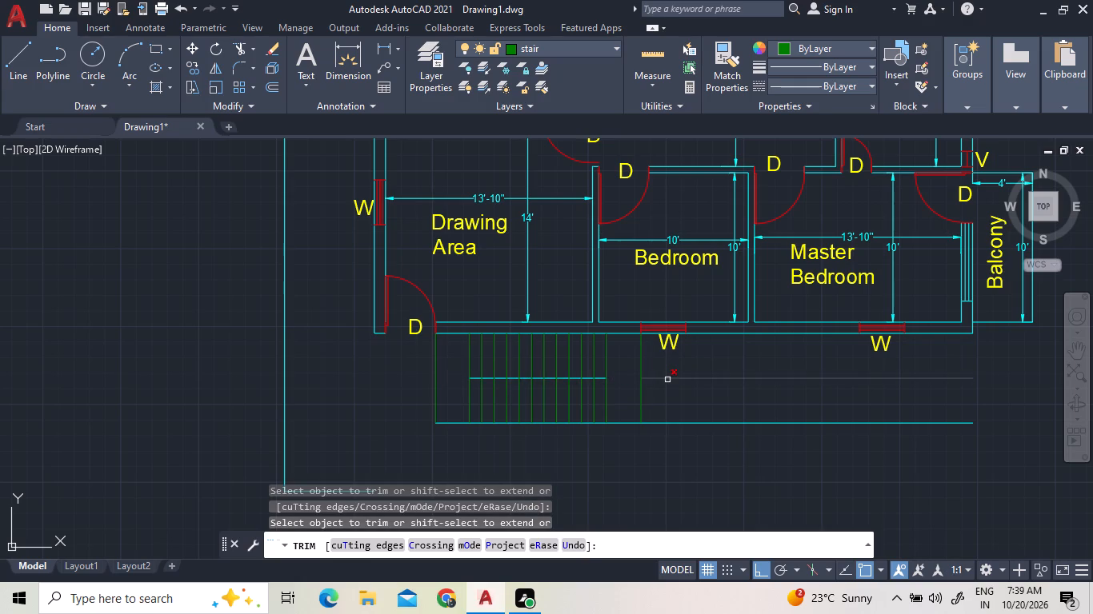
click(667, 380)
Make rooms the current layer and draw a small rectangular column inside the east landing's northeast corner, against the south wall.
click(156, 44)
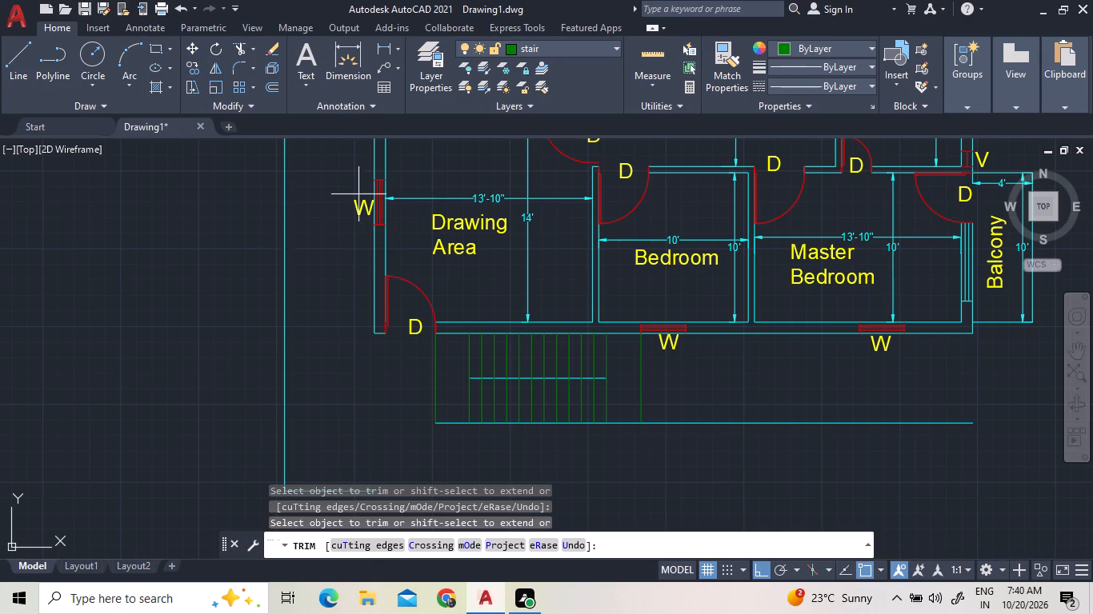
click(526, 35)
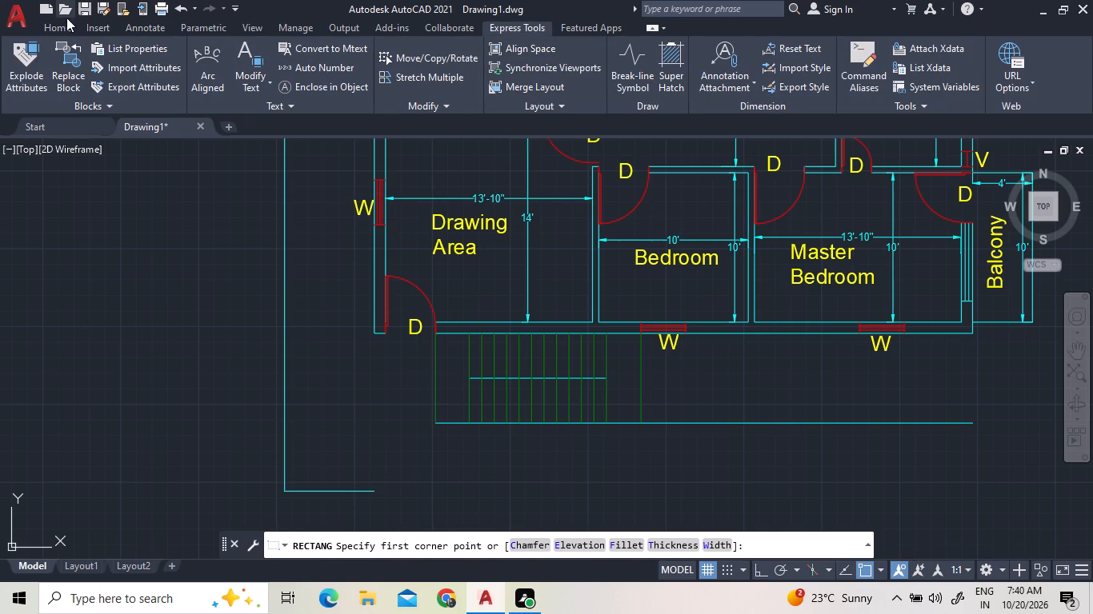
click(62, 21)
click(66, 26)
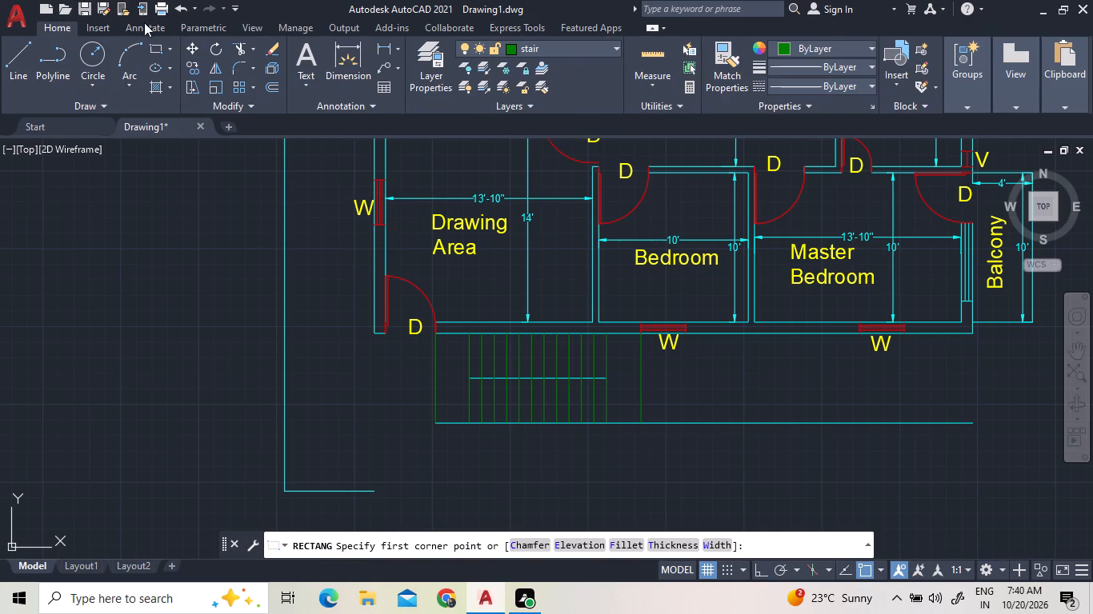
click(572, 46)
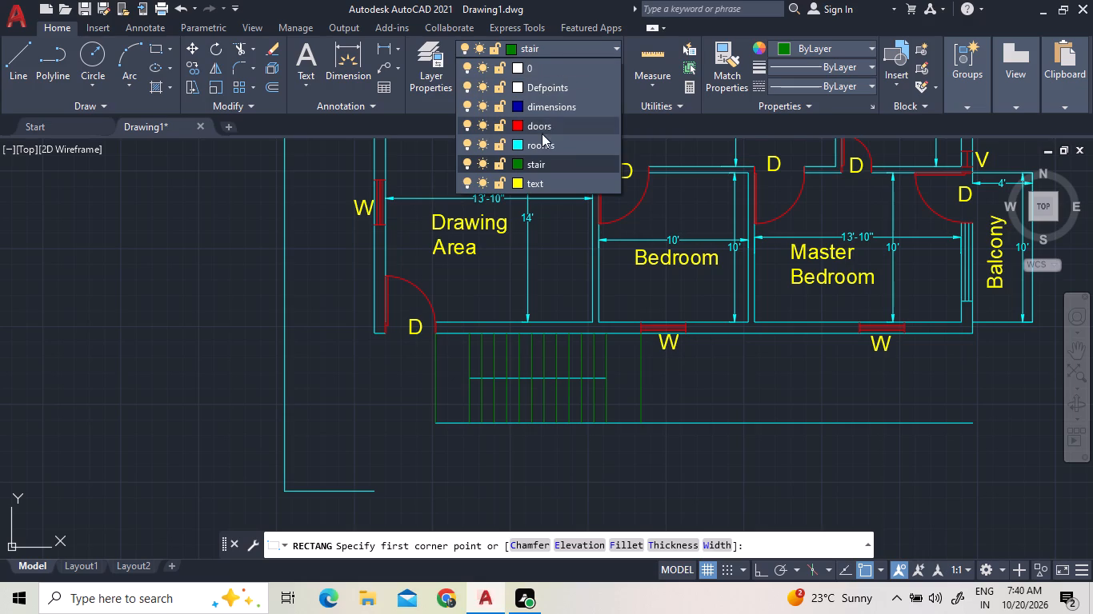
click(535, 144)
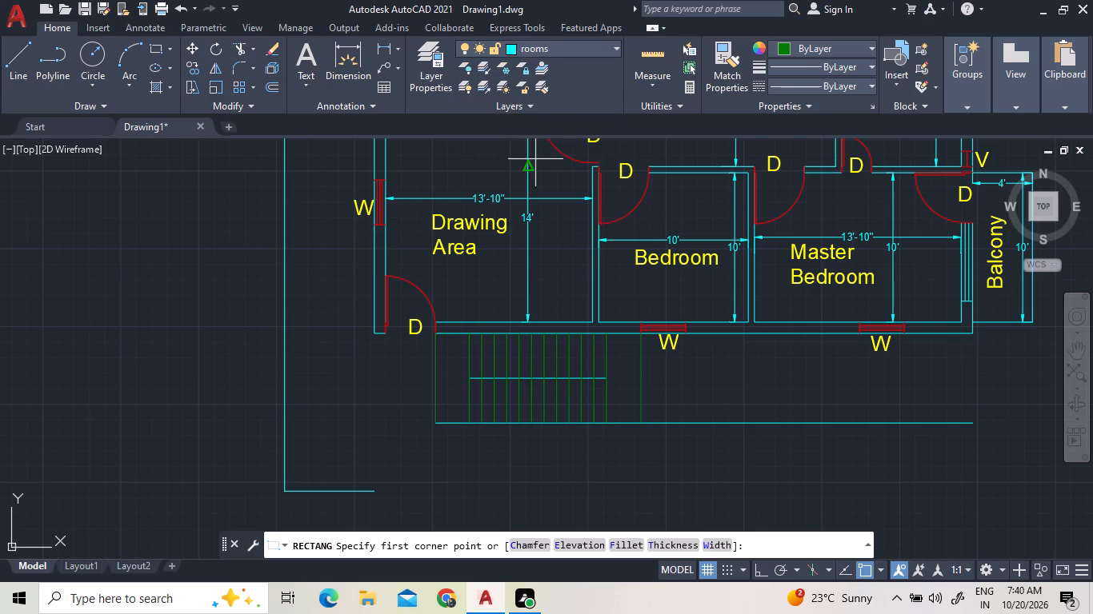
click(638, 332)
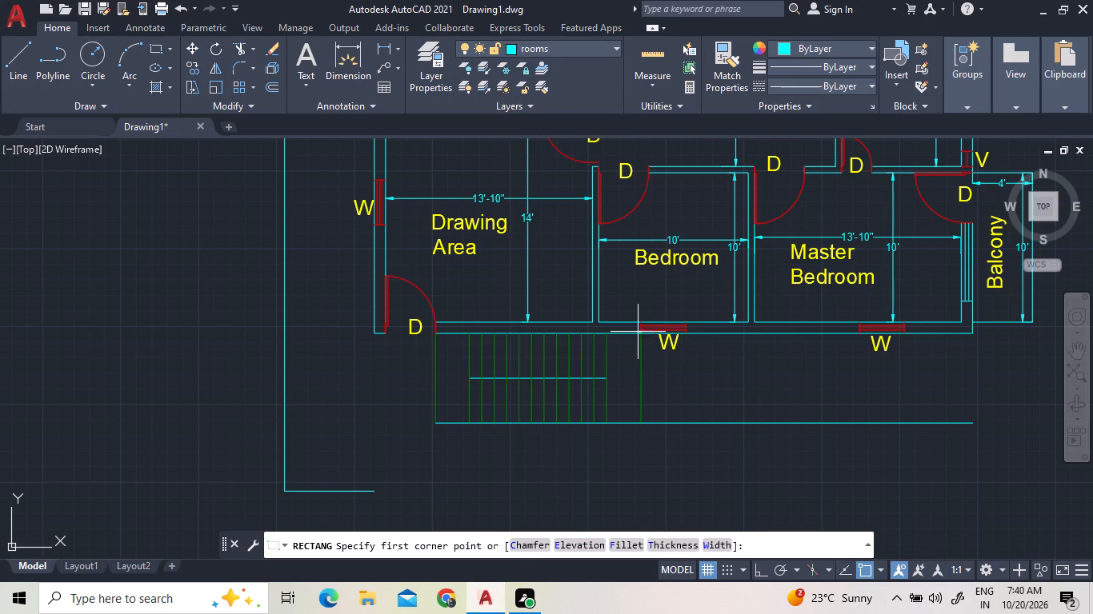
scroll(630, 338, up, 2)
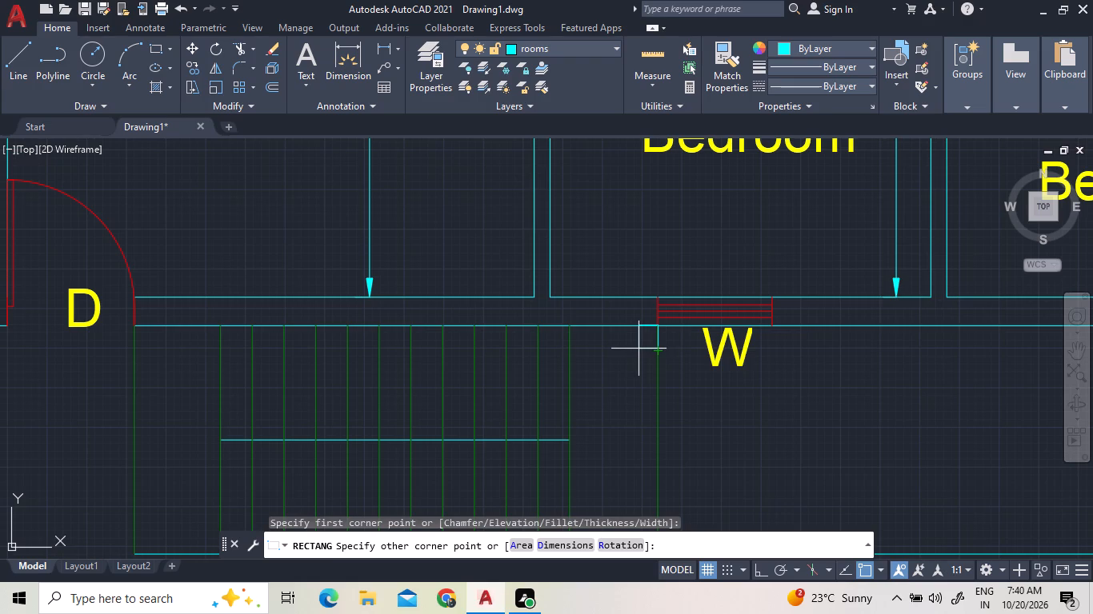
click(639, 349)
scroll(620, 308, down, 2)
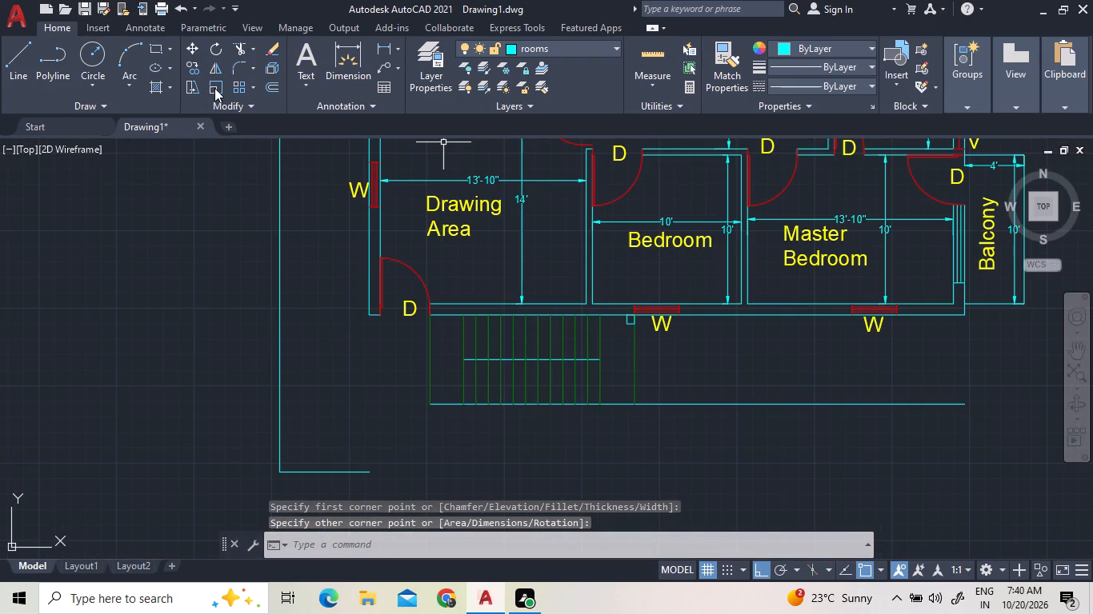
Draw a matching small rectangular column inside the east landing's southeast corner.
click(151, 47)
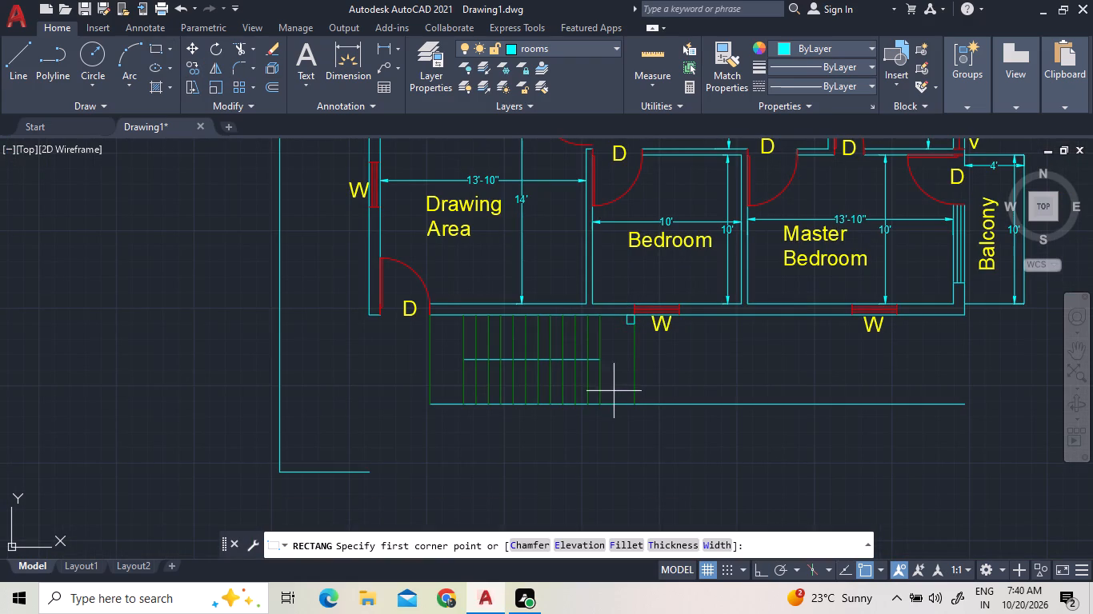
scroll(636, 394, up, 3)
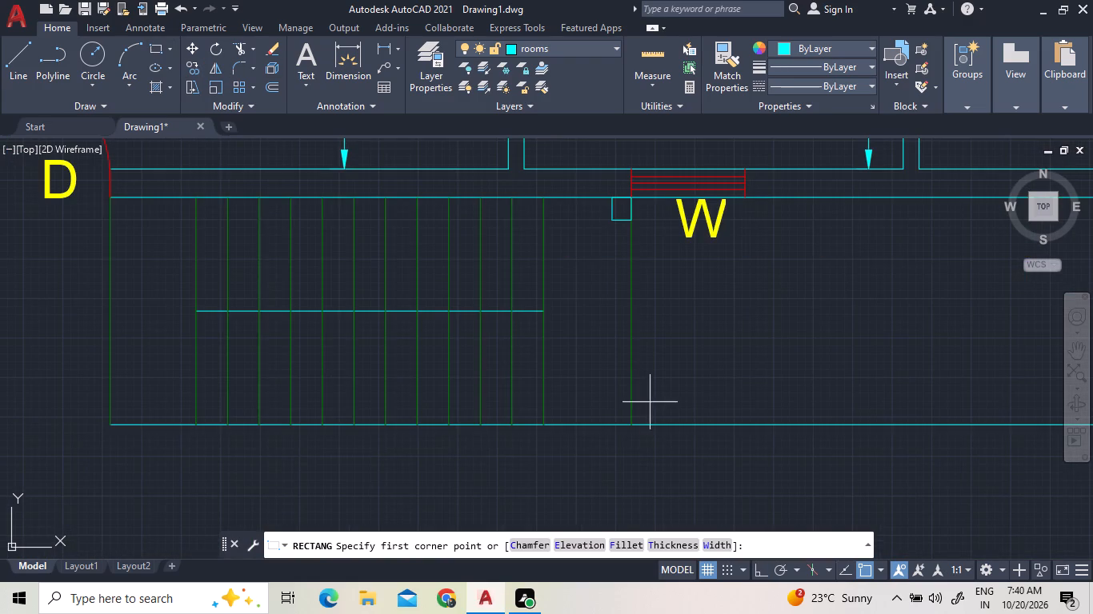
click(632, 421)
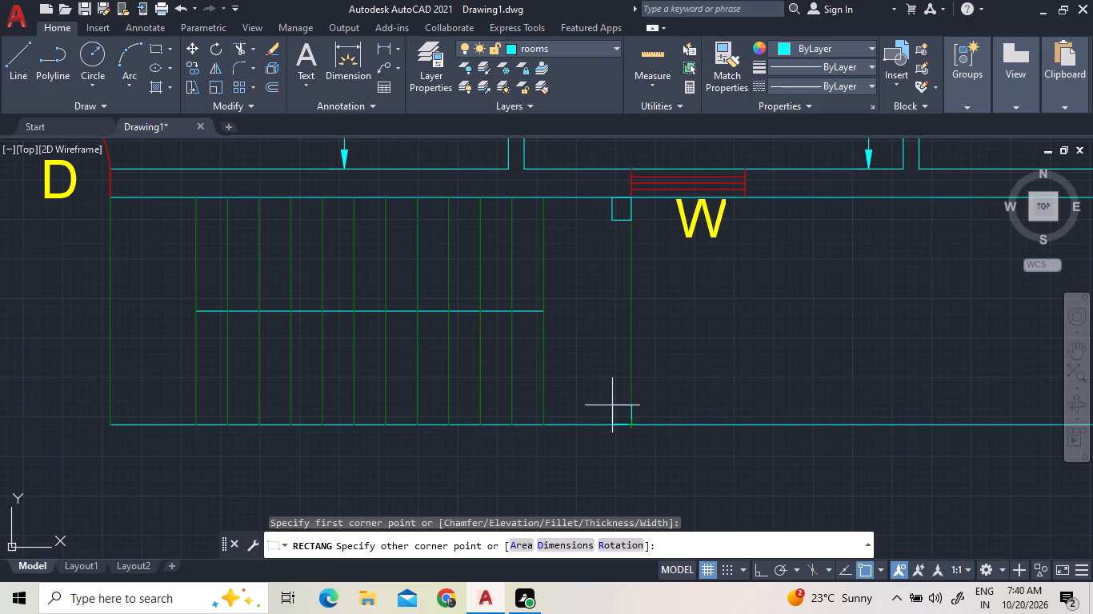
click(613, 405)
right_click(708, 341)
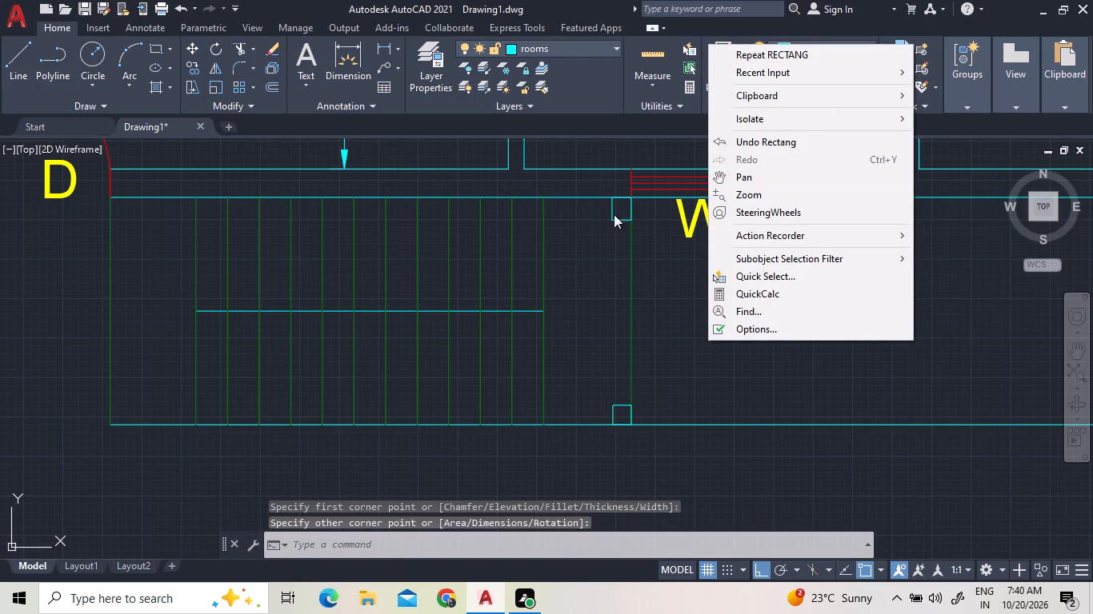
click(120, 293)
click(146, 286)
Erase the west-wall door of the bedroom north of the Drawing Area, along with its D label and two jamb lines.
scroll(153, 274, down, 3)
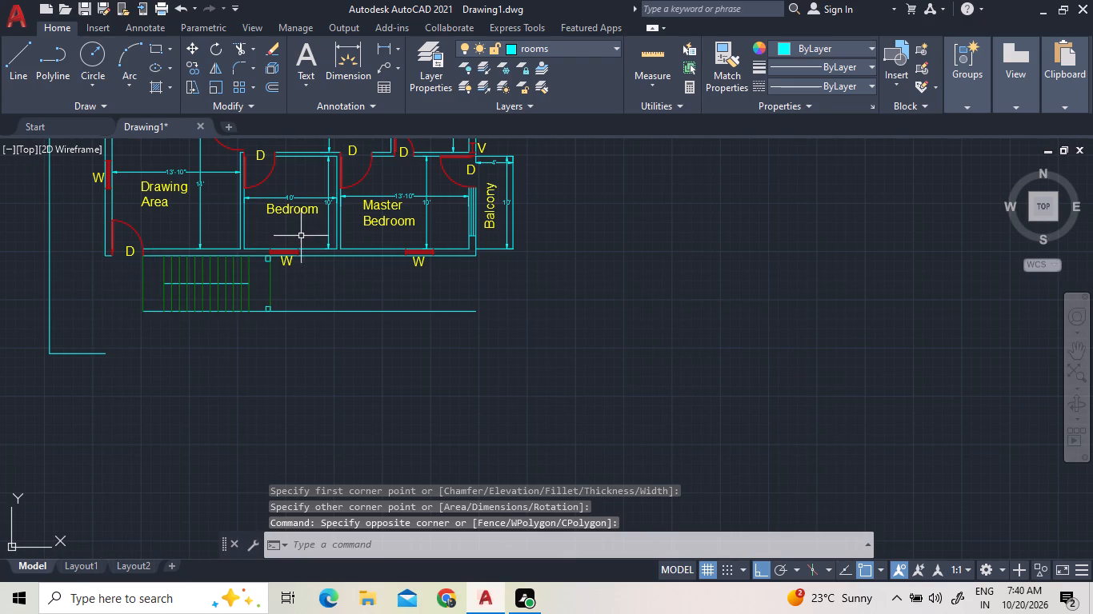
scroll(281, 200, up, 2)
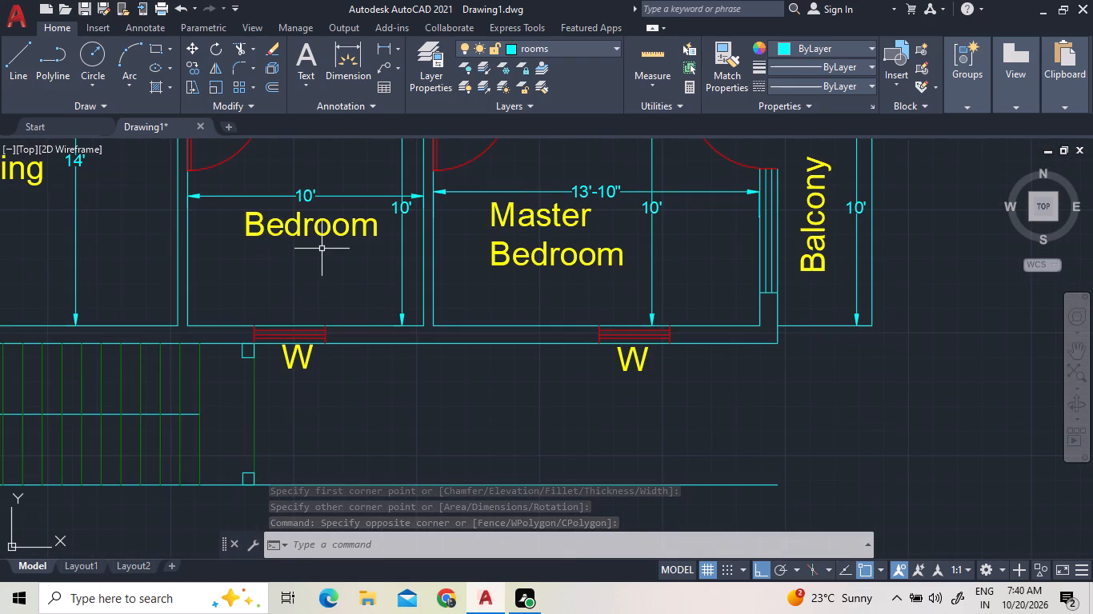
scroll(322, 245, down, 1)
scroll(345, 320, down, 1)
scroll(258, 274, down, 1)
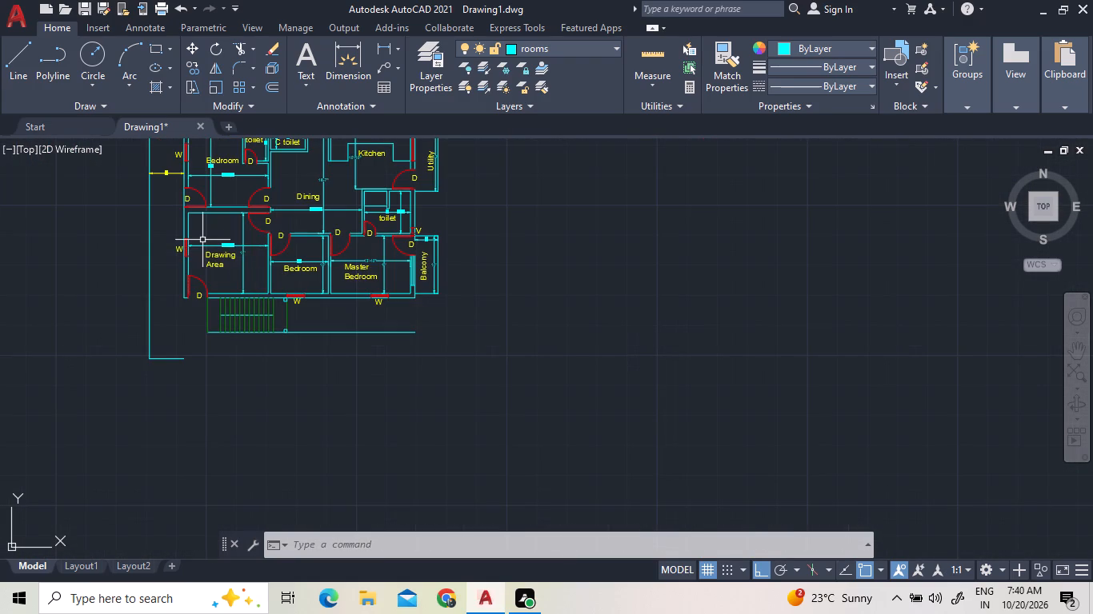
scroll(233, 202, down, 1)
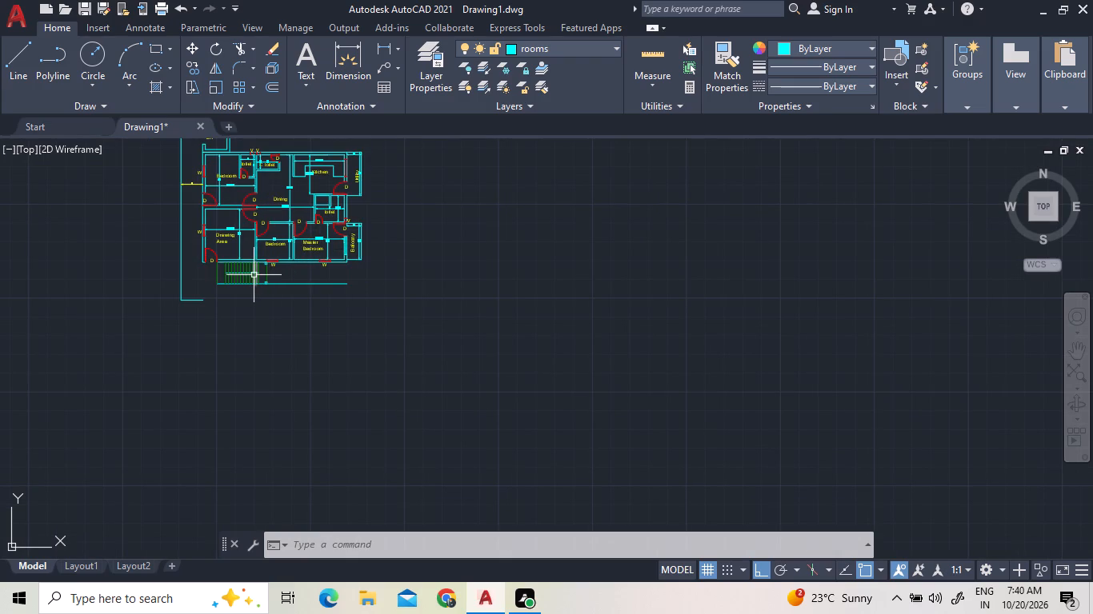
scroll(186, 172, up, 2)
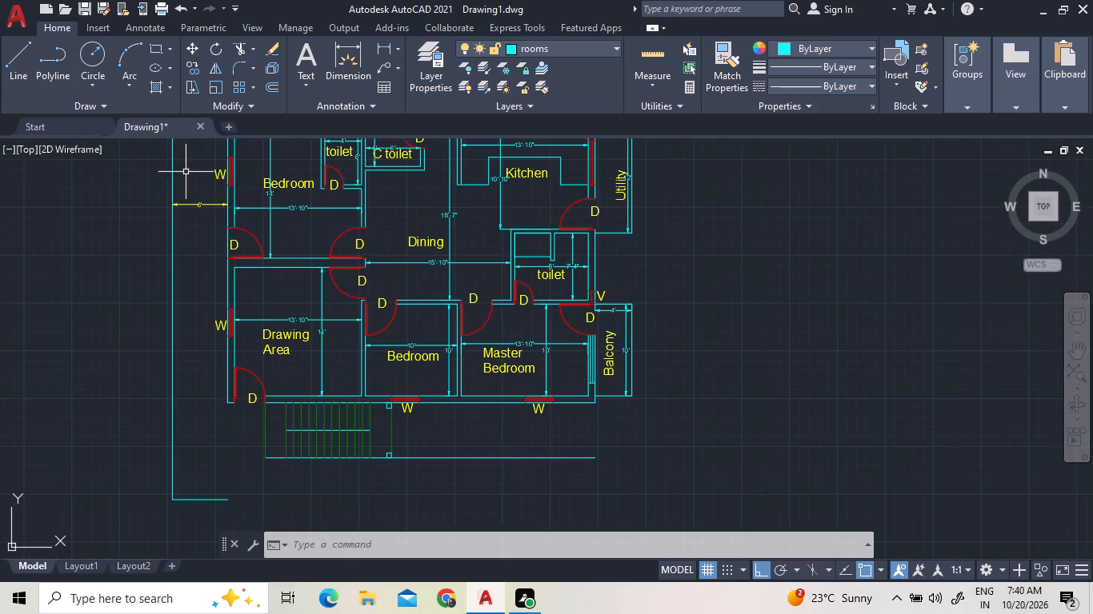
scroll(254, 238, up, 2)
drag(286, 225, 276, 225)
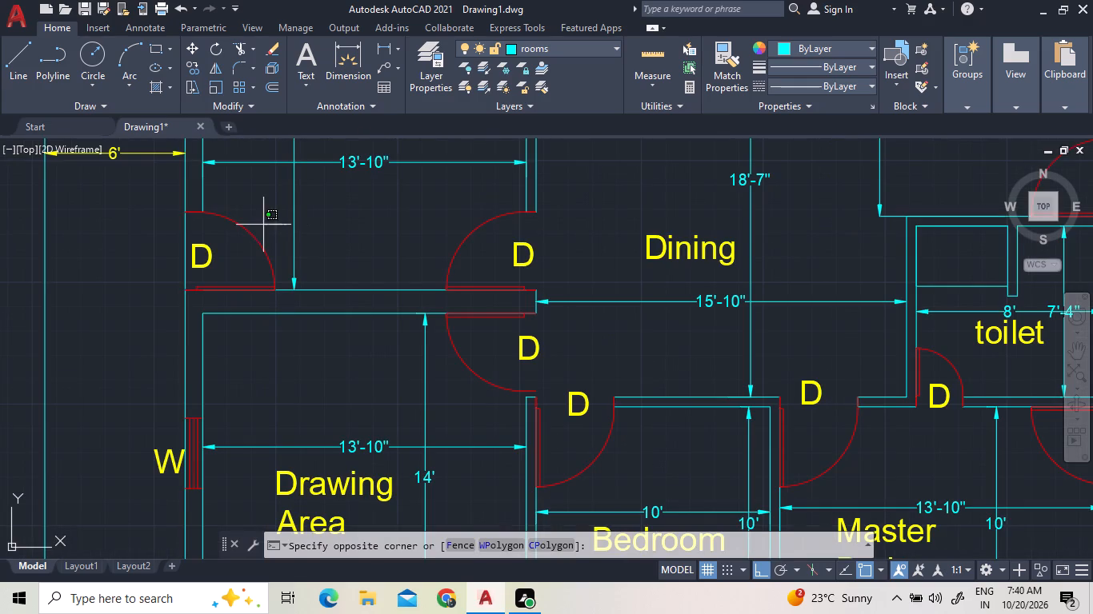
click(196, 266)
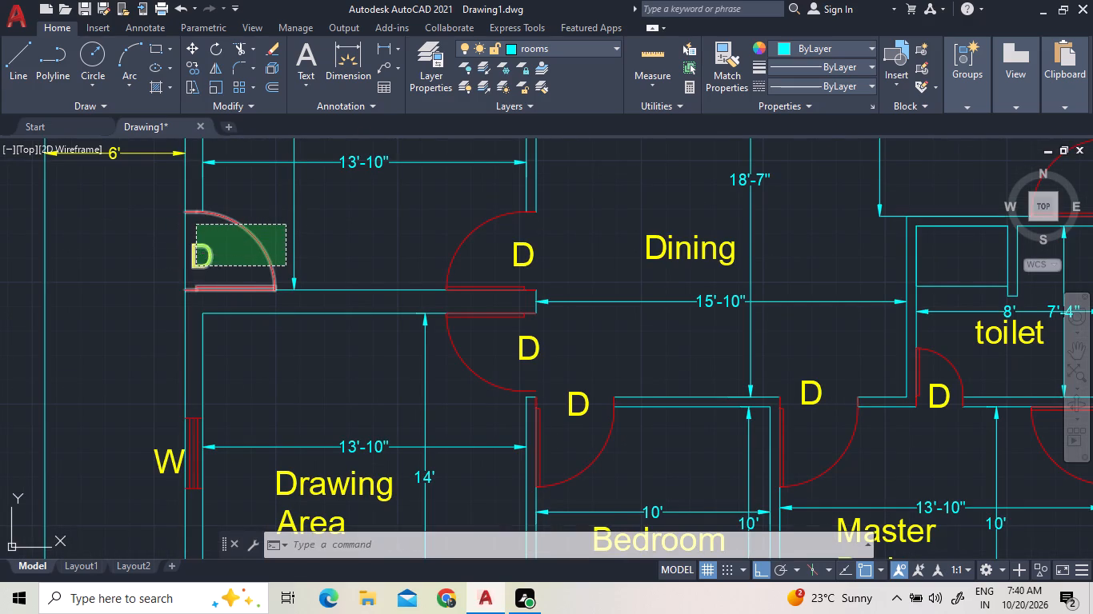
key(Delete)
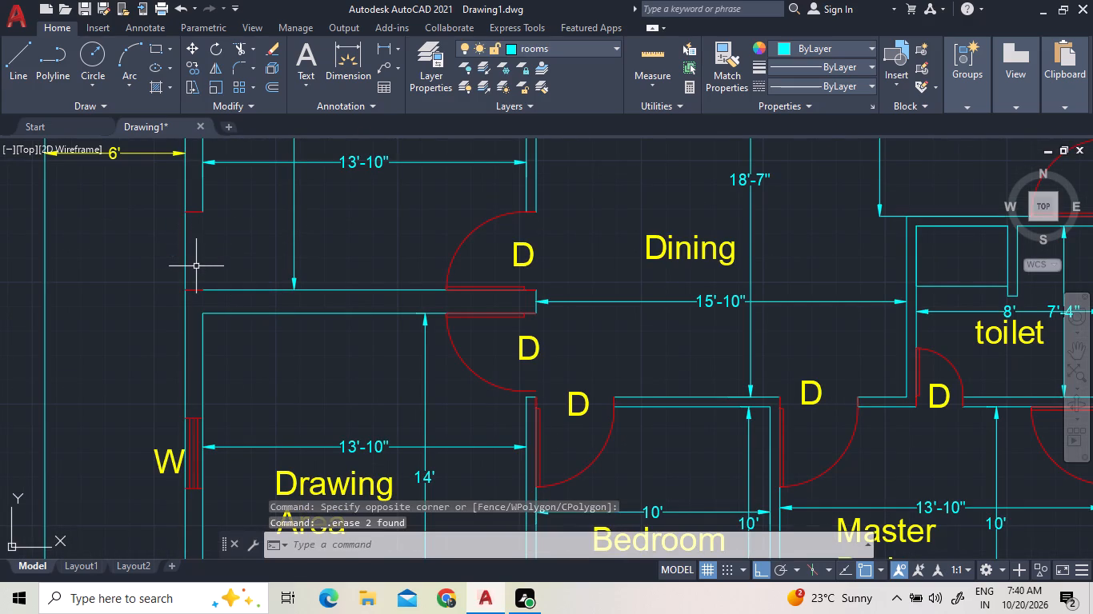
click(195, 288)
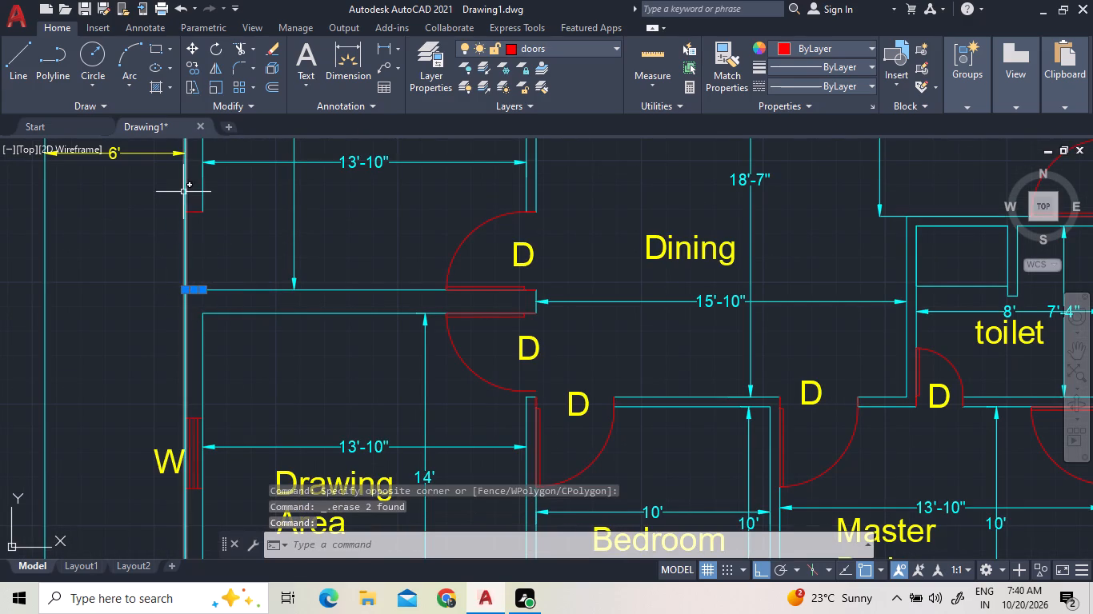
click(192, 211)
key(Delete)
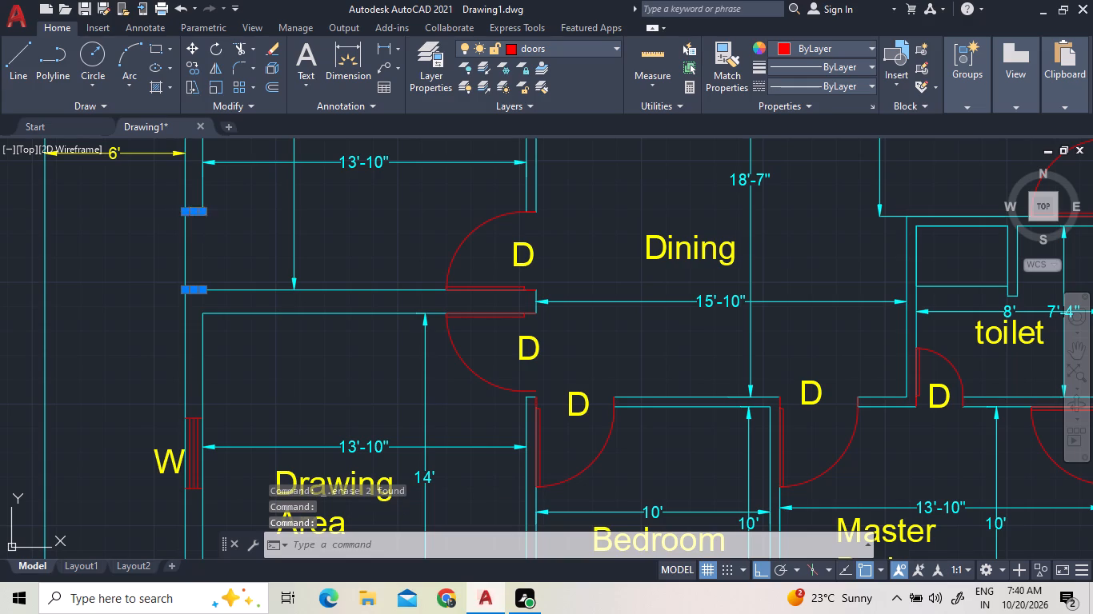
On the doors layer, draw a short line across the west wall's thickness, aligned with the Drawing Area's north wall face.
scroll(330, 165, down, 4)
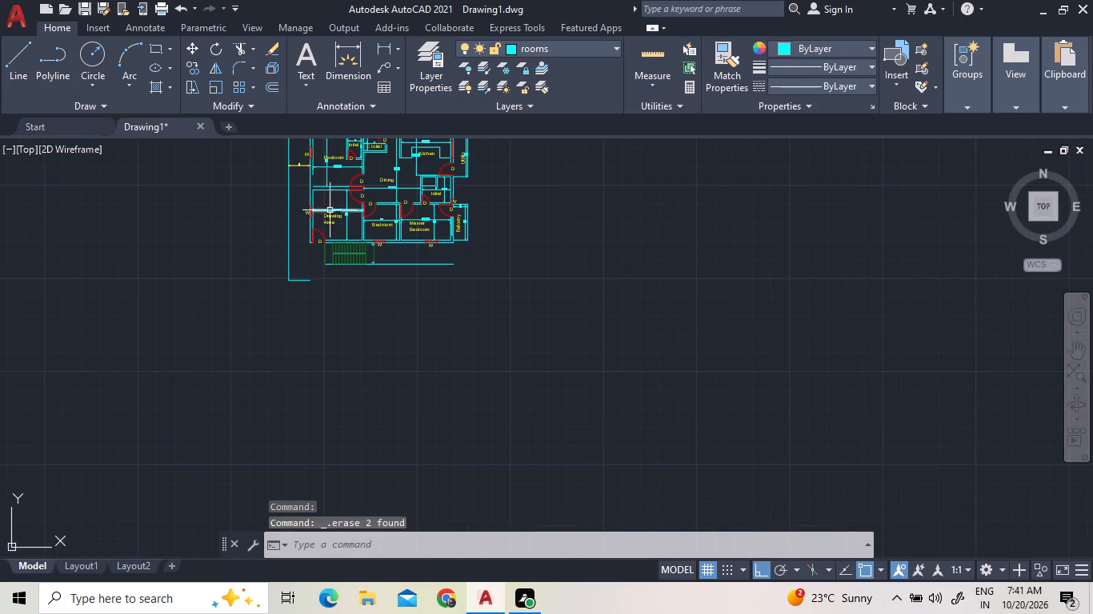
scroll(326, 208, up, 3)
scroll(326, 227, down, 2)
scroll(308, 181, up, 3)
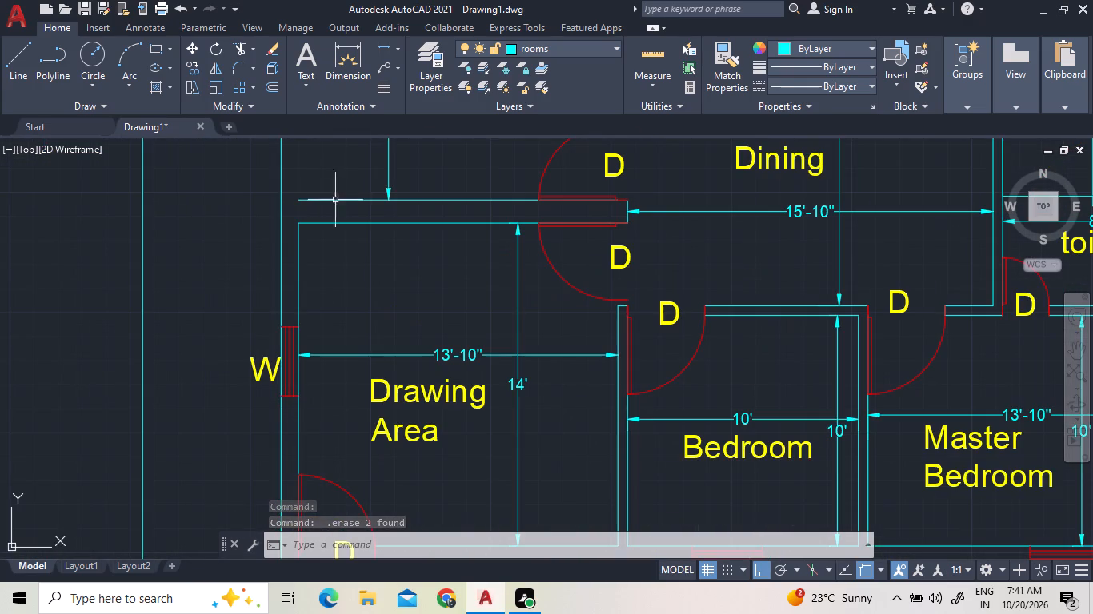
click(22, 55)
click(538, 44)
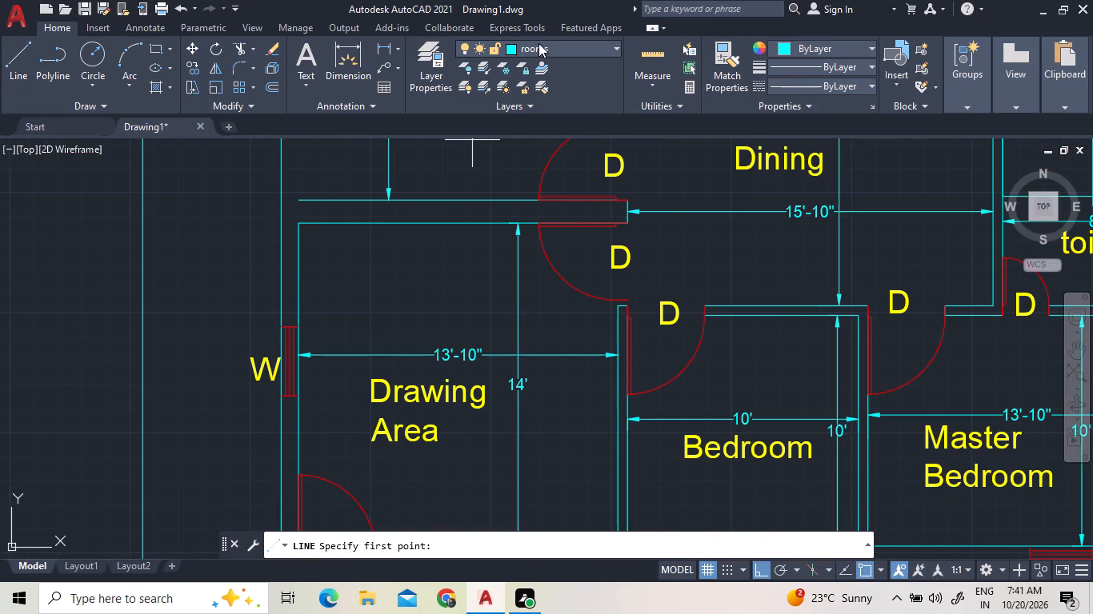
click(542, 126)
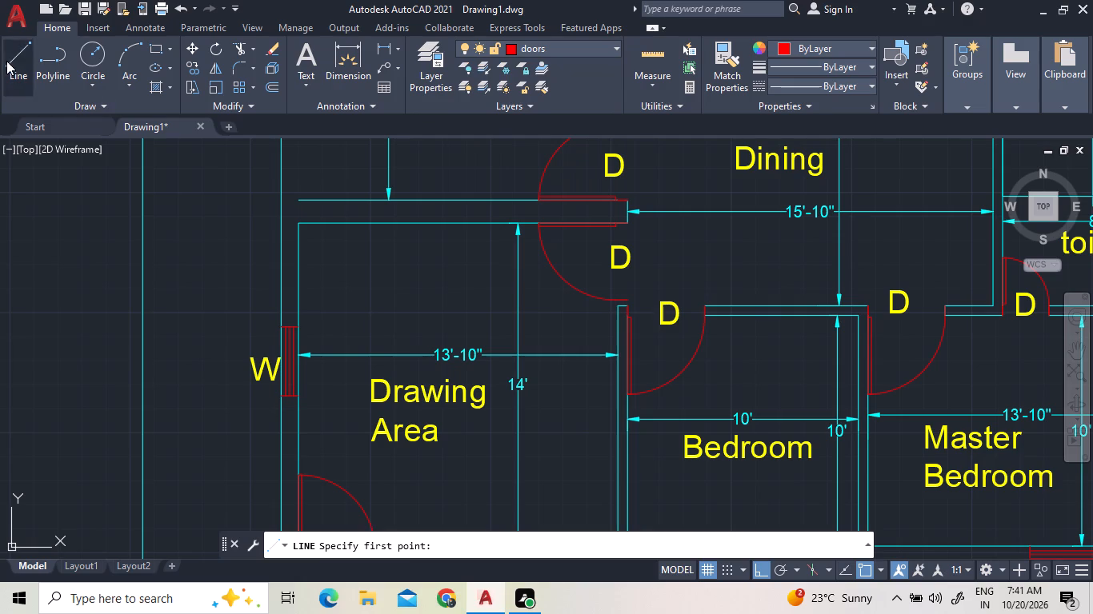
click(7, 61)
click(302, 223)
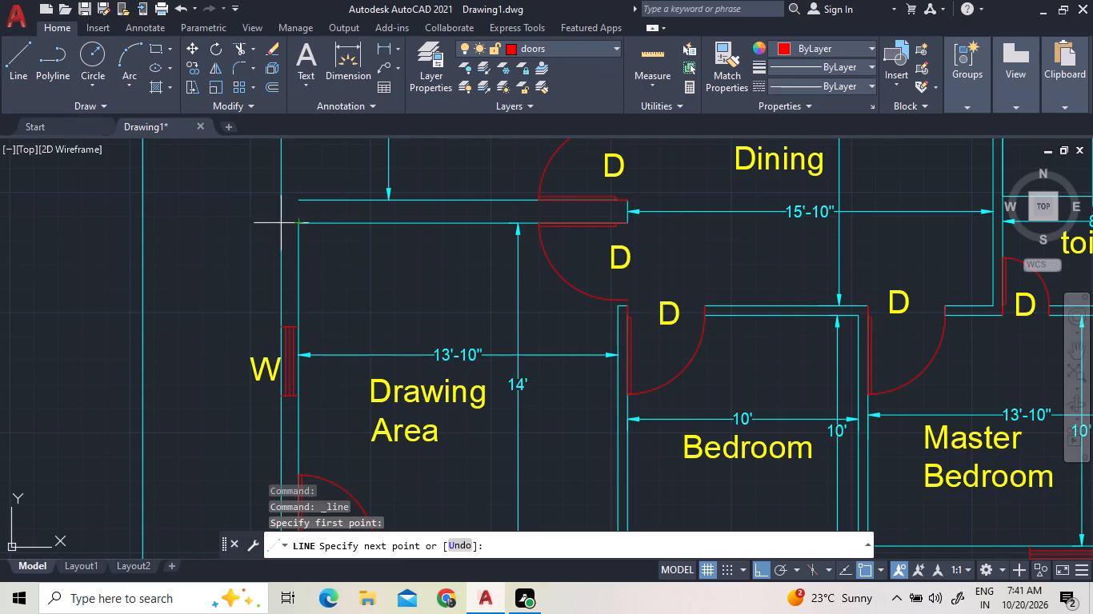
drag(281, 224, 286, 232)
right_click(380, 270)
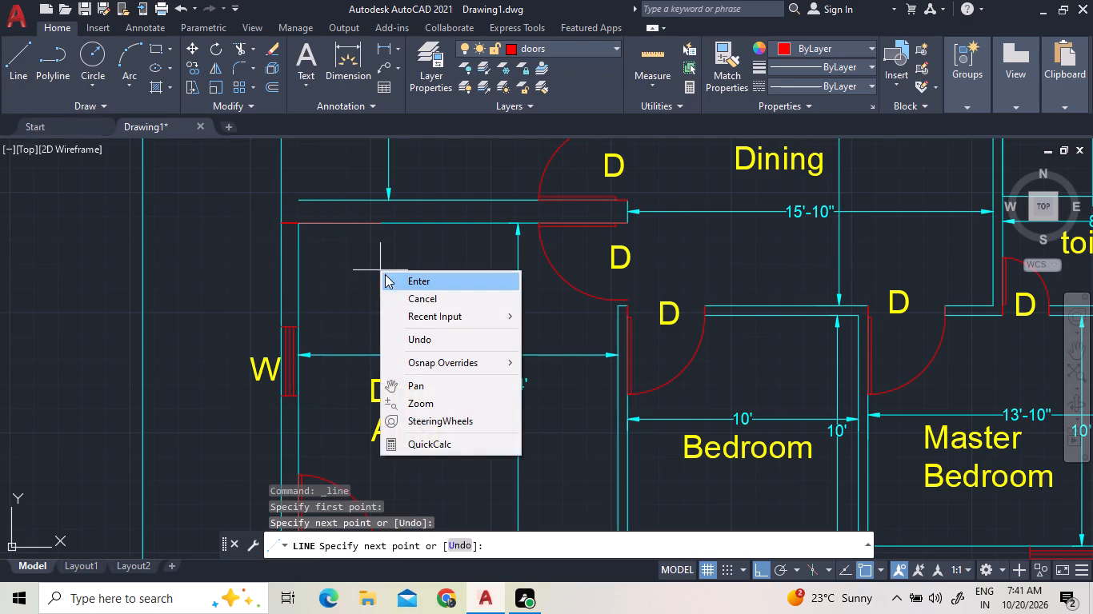
click(385, 274)
Fillet the north bedroom's inner west wall line with its south wall line to close the corner at the former door opening.
scroll(386, 274, down, 2)
scroll(371, 195, up, 1)
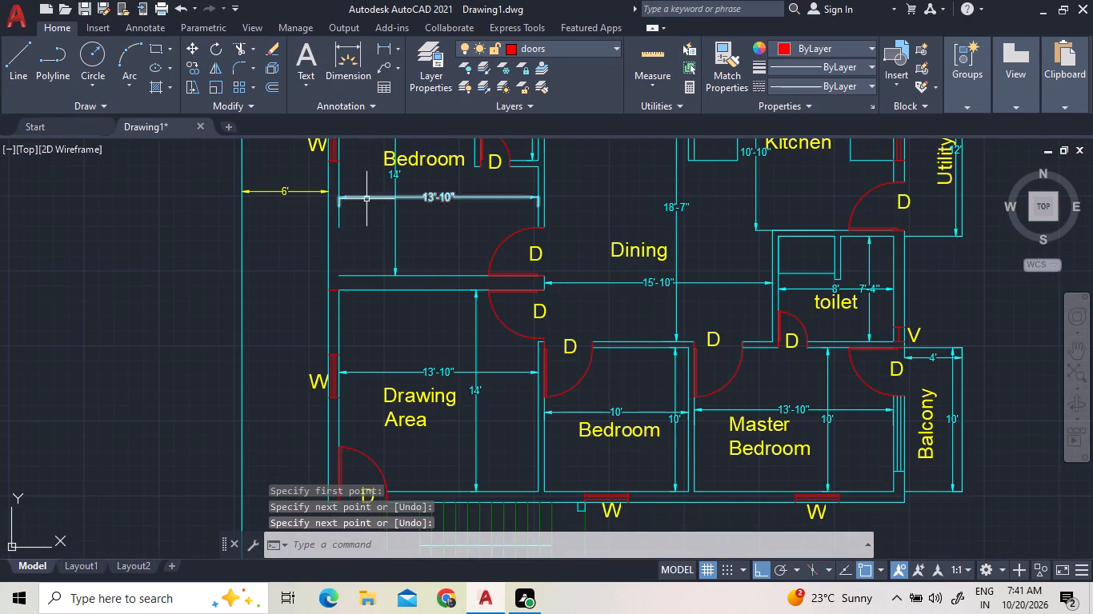
click(339, 209)
text(f)
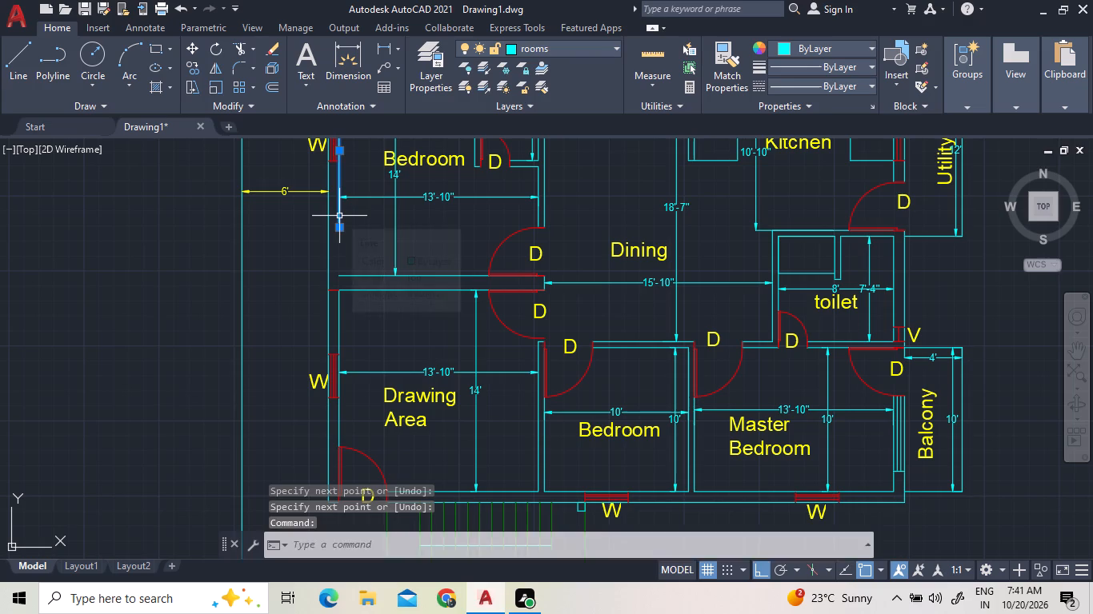
key(space)
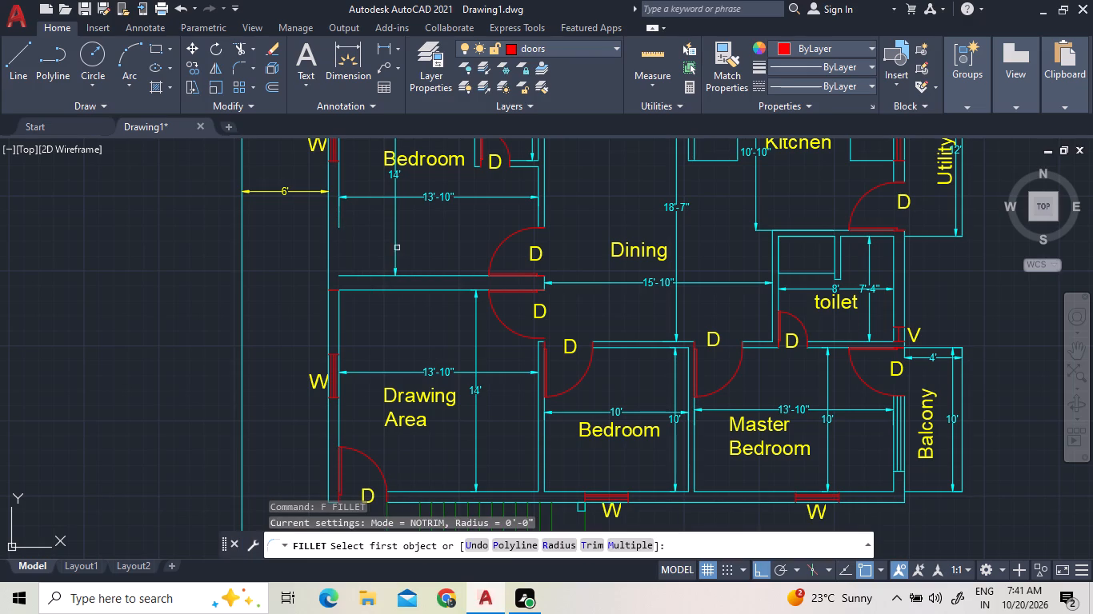
click(340, 217)
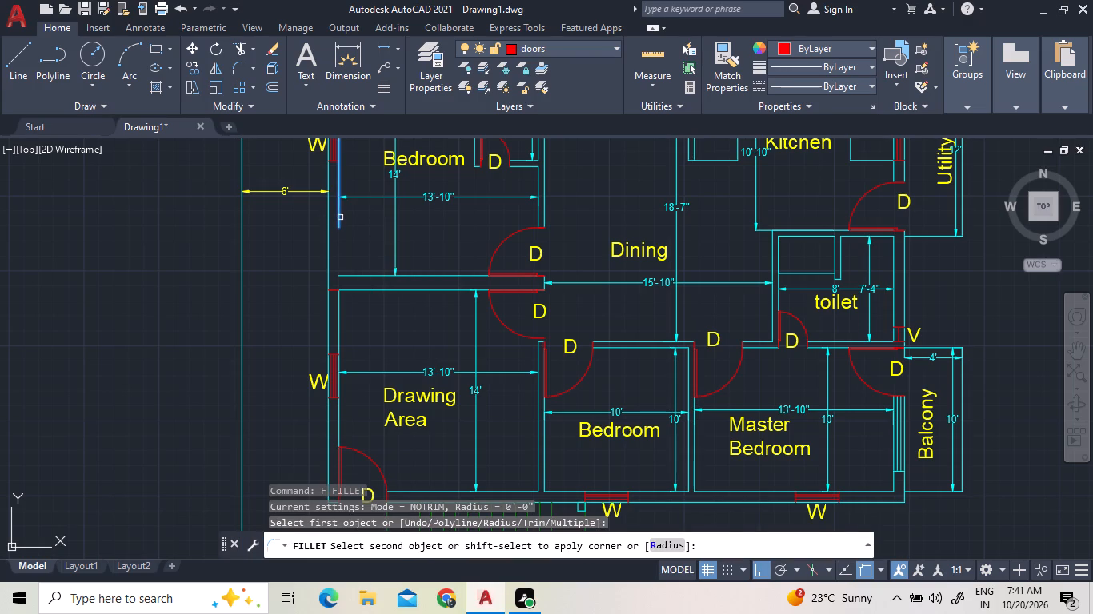
shift+click(378, 274)
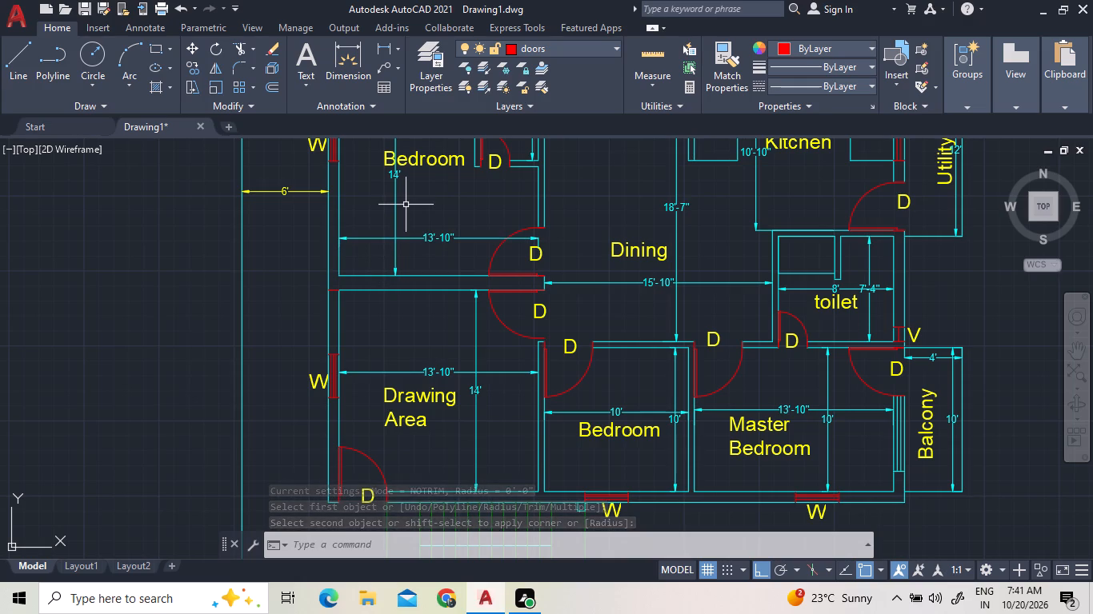
right_click(375, 317)
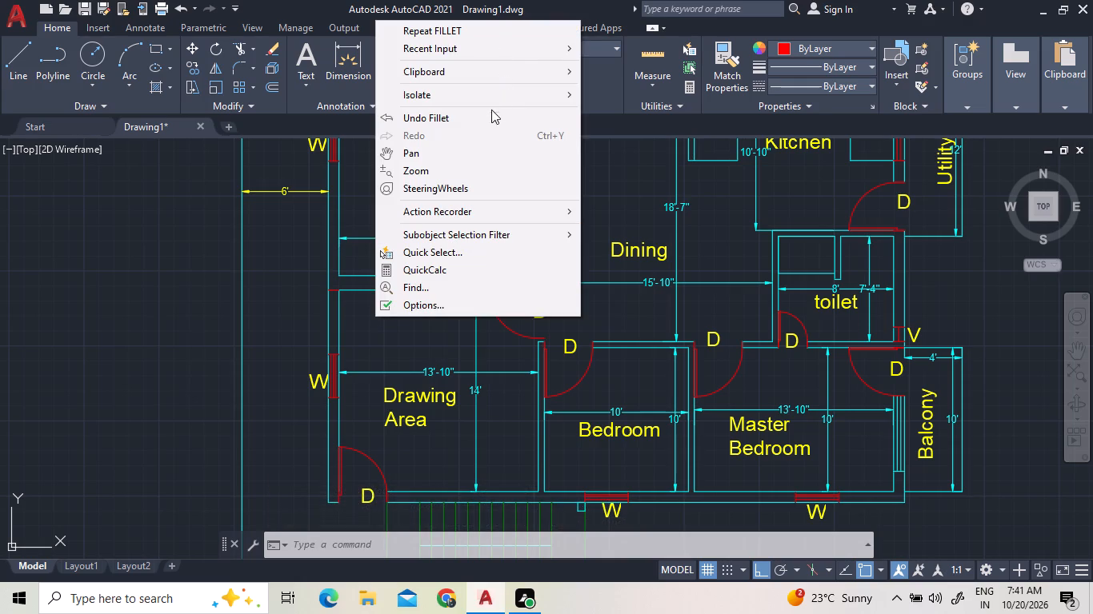
click(371, 393)
click(366, 414)
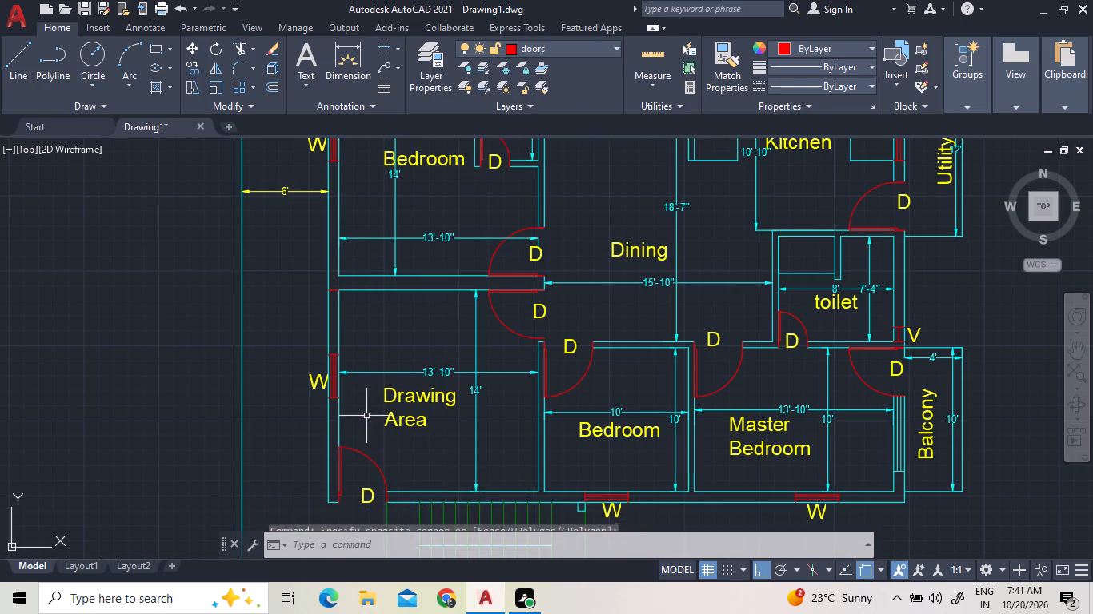
Copy the Drawing Area's south door and its D label straight west, outside the plot boundary line.
click(360, 451)
click(363, 490)
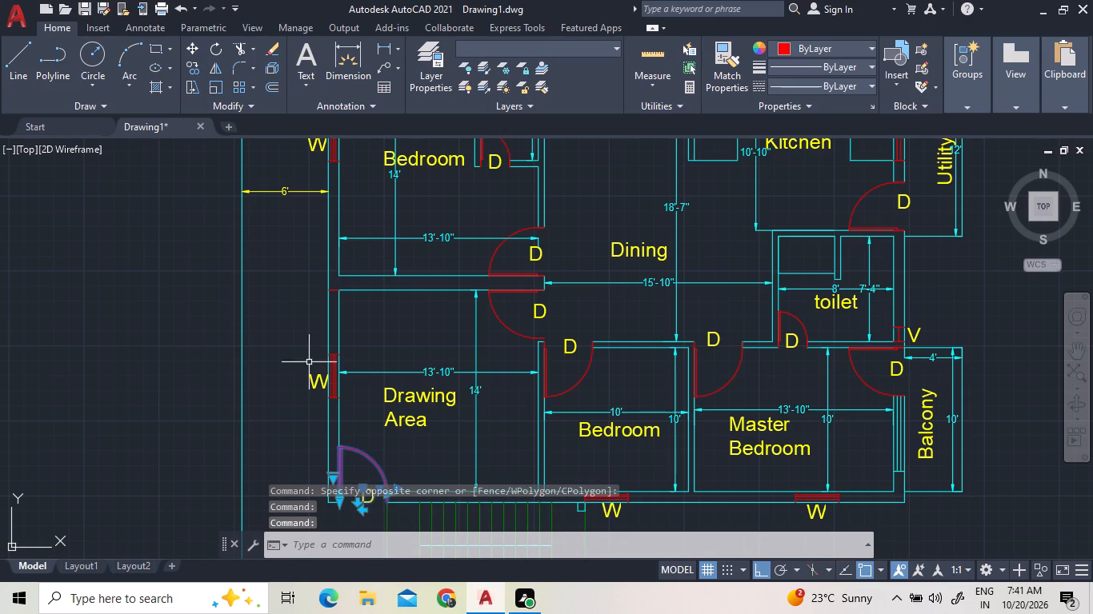
right_click(376, 302)
click(405, 340)
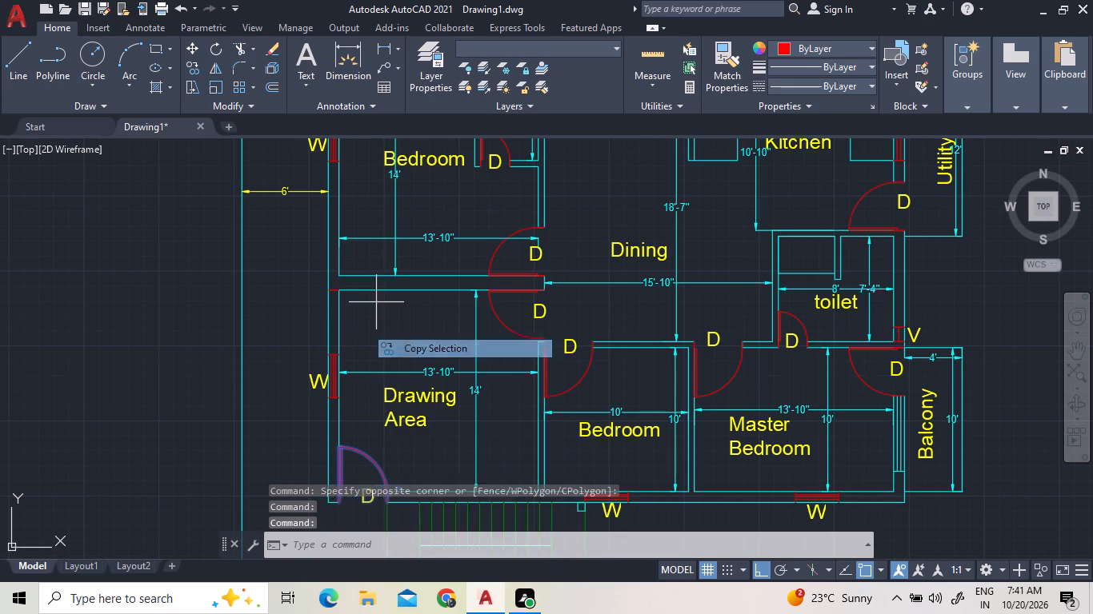
drag(357, 469, 351, 460)
click(185, 357)
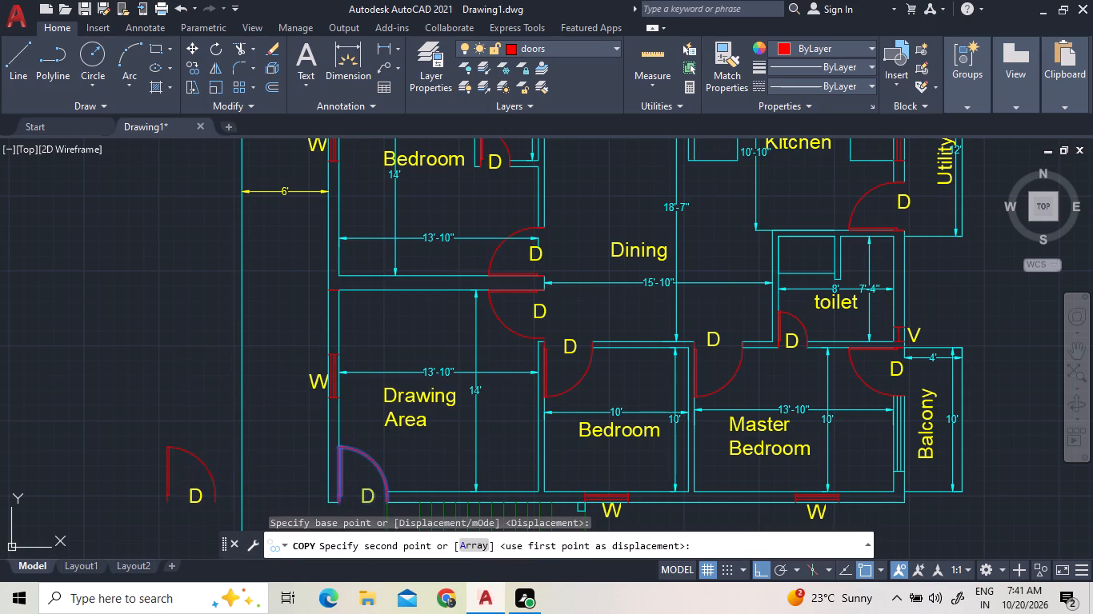
right_click(185, 345)
click(198, 345)
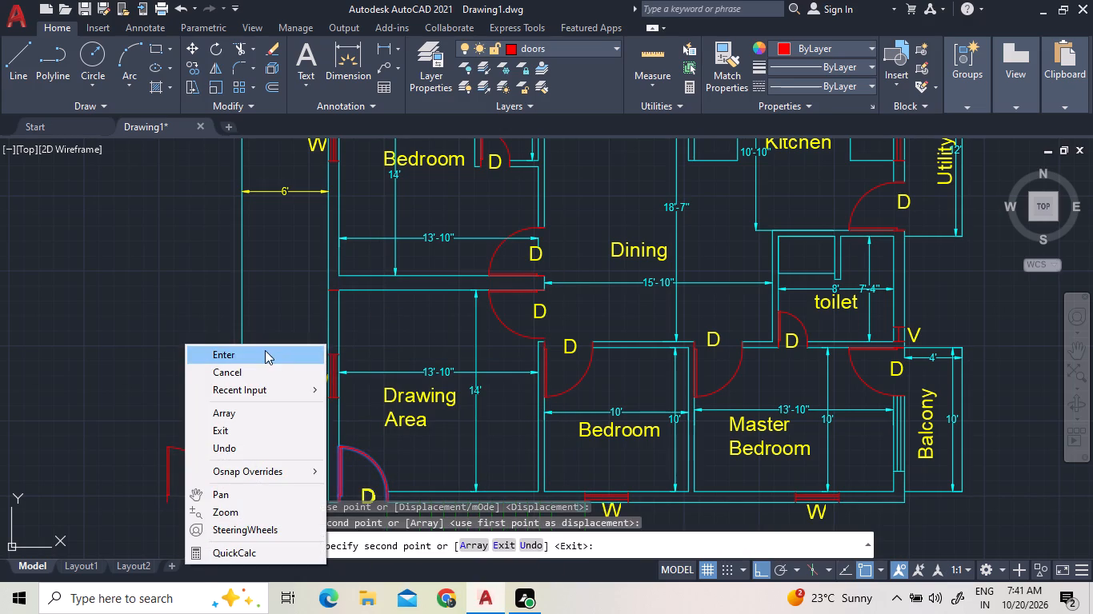
click(264, 350)
Erase the Drawing Area's original south door, its D label and the two jamb lines beside the opening.
scroll(271, 345, down, 1)
scroll(355, 430, up, 1)
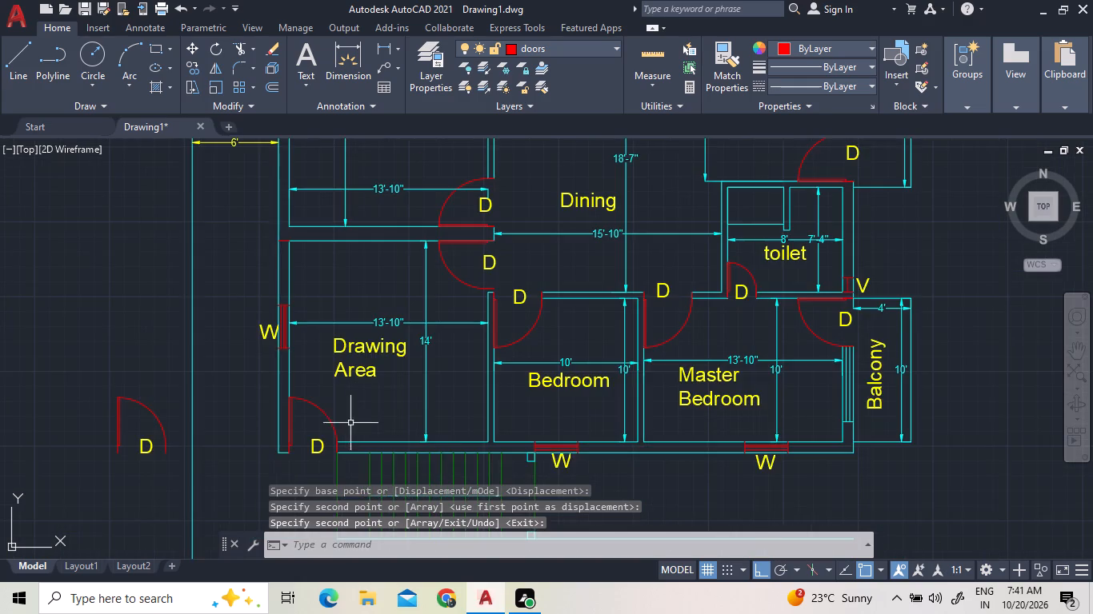
scroll(333, 465, up, 3)
drag(311, 425, 304, 411)
click(231, 221)
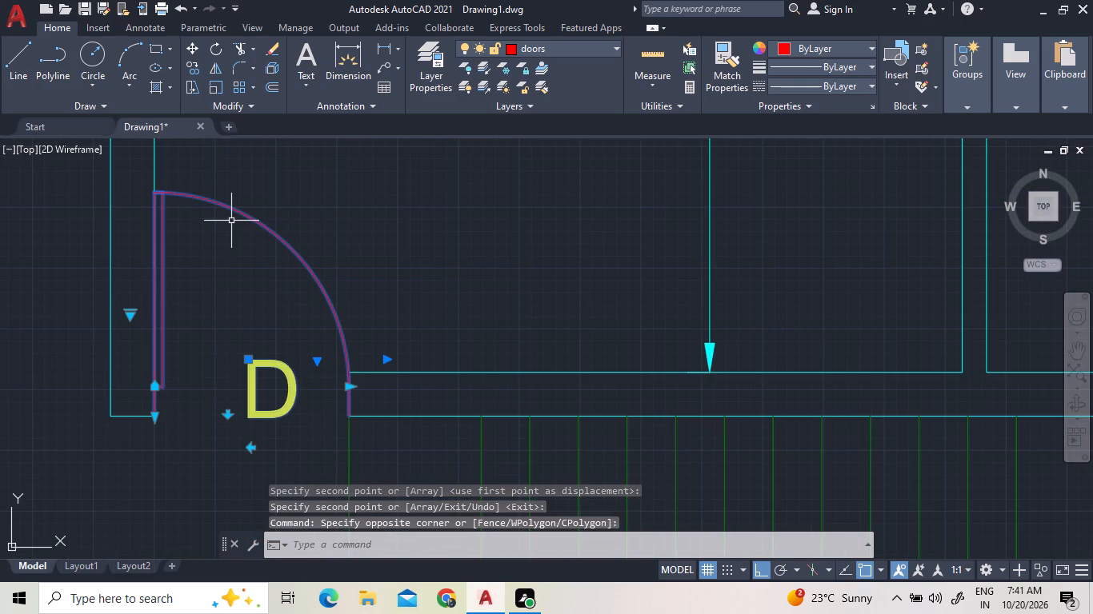
key(Delete)
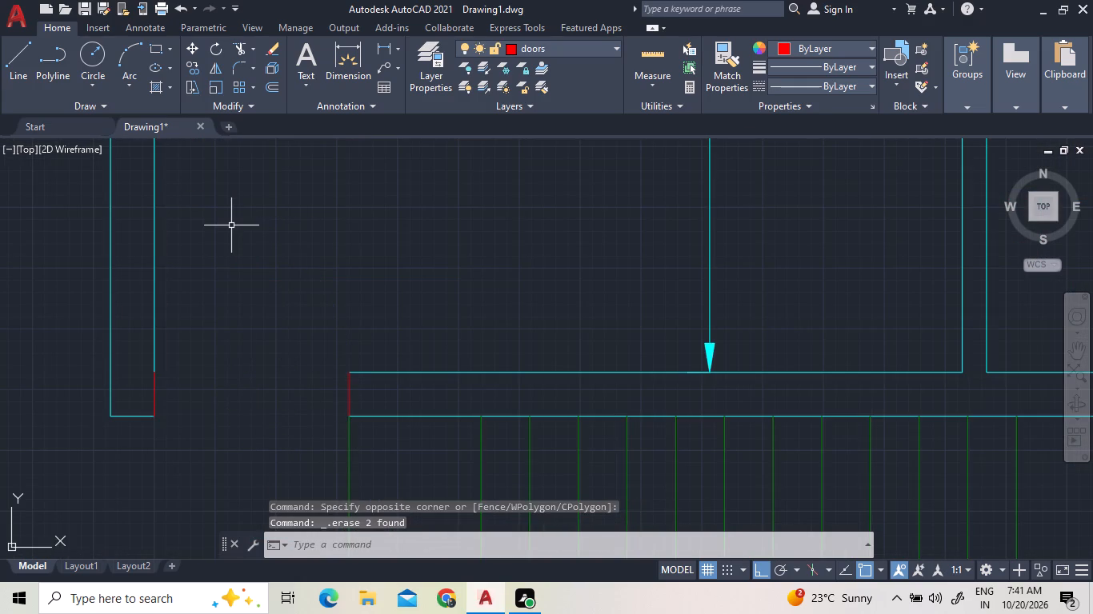
drag(383, 394, 325, 394)
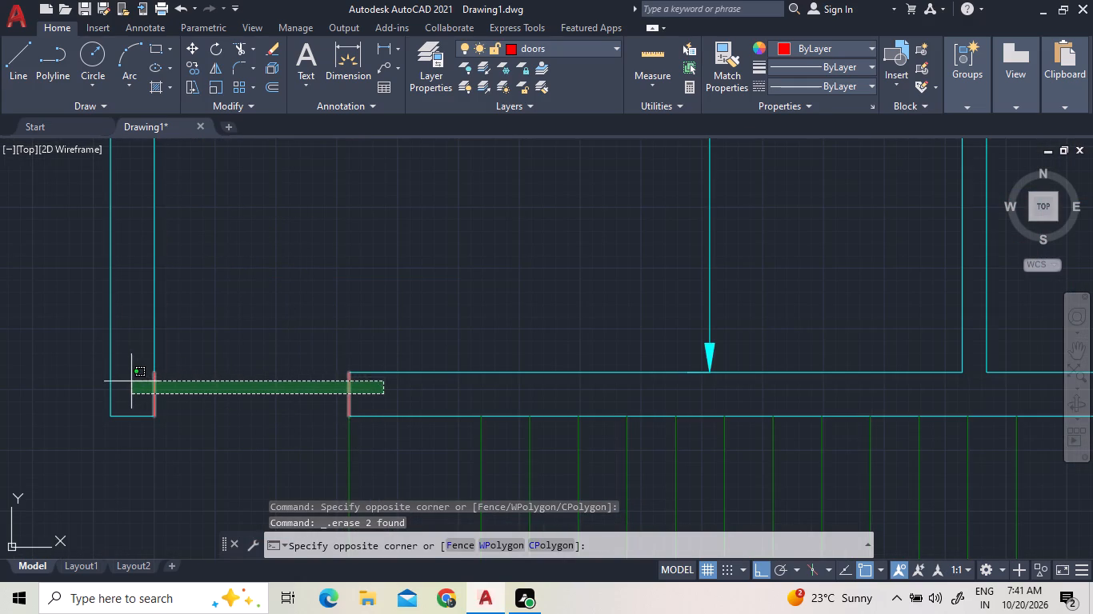
click(128, 383)
key(Delete)
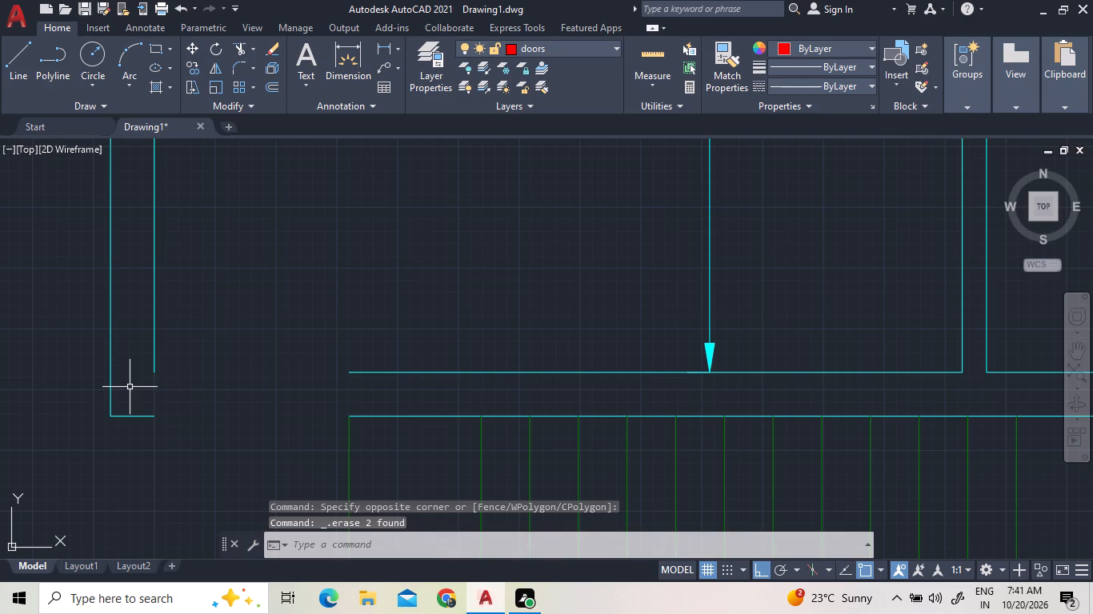
Extend the south wall's outer and inner lines west across the former door opening to the west wall.
click(248, 50)
click(250, 50)
click(242, 105)
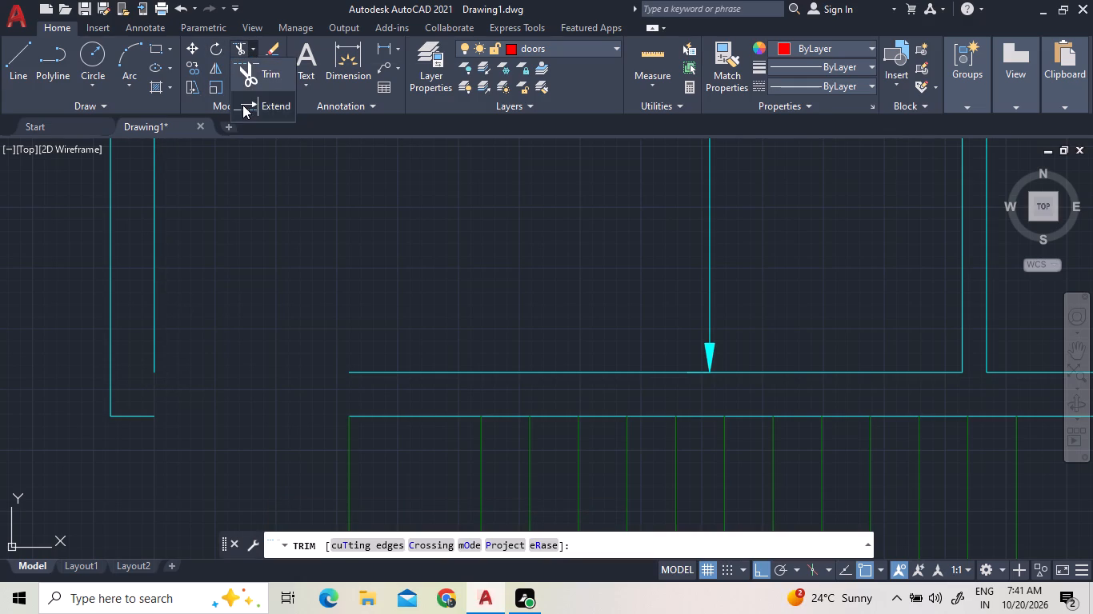
click(383, 417)
click(384, 371)
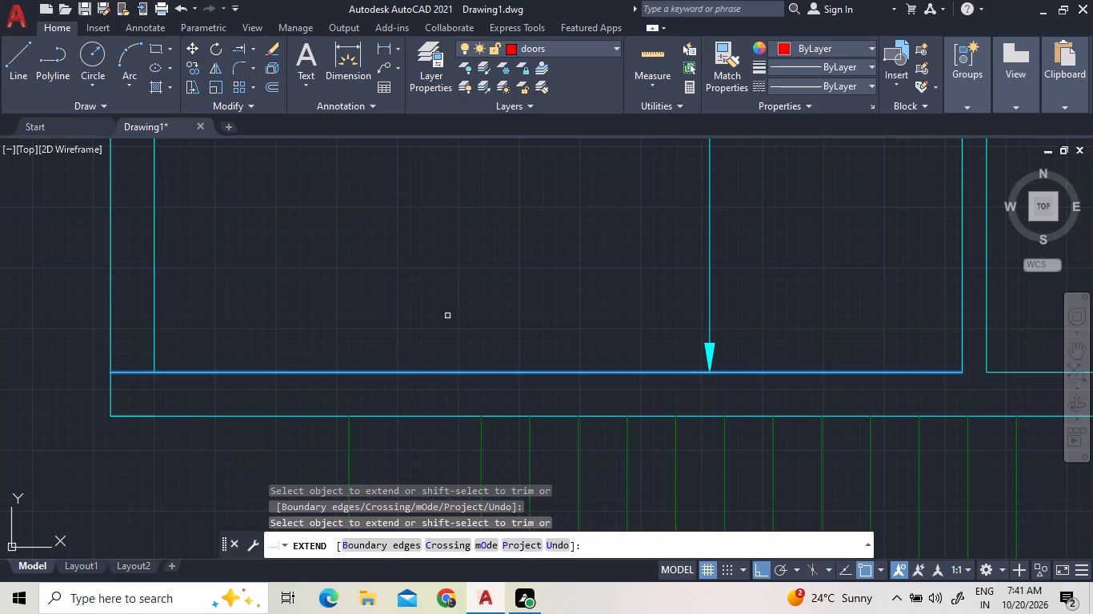
right_click(490, 234)
click(501, 241)
Flip the copied door outside the boundary both vertically and horizontally, so its hinge is on the east and it swings south.
scroll(502, 240, down, 4)
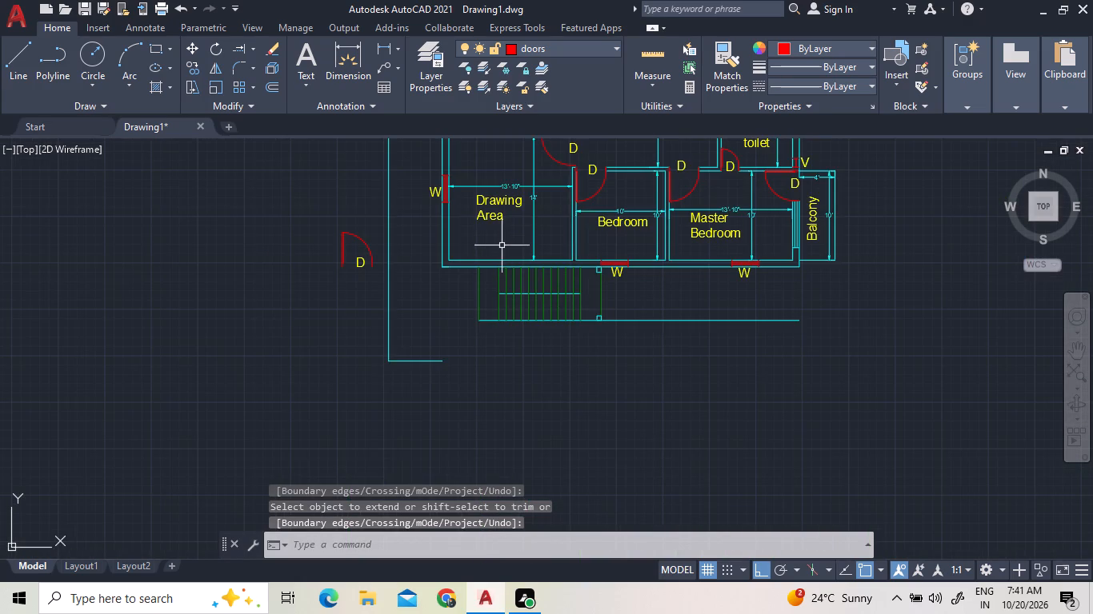
scroll(446, 167, up, 1)
scroll(448, 177, down, 3)
scroll(452, 166, up, 3)
drag(308, 396, 287, 381)
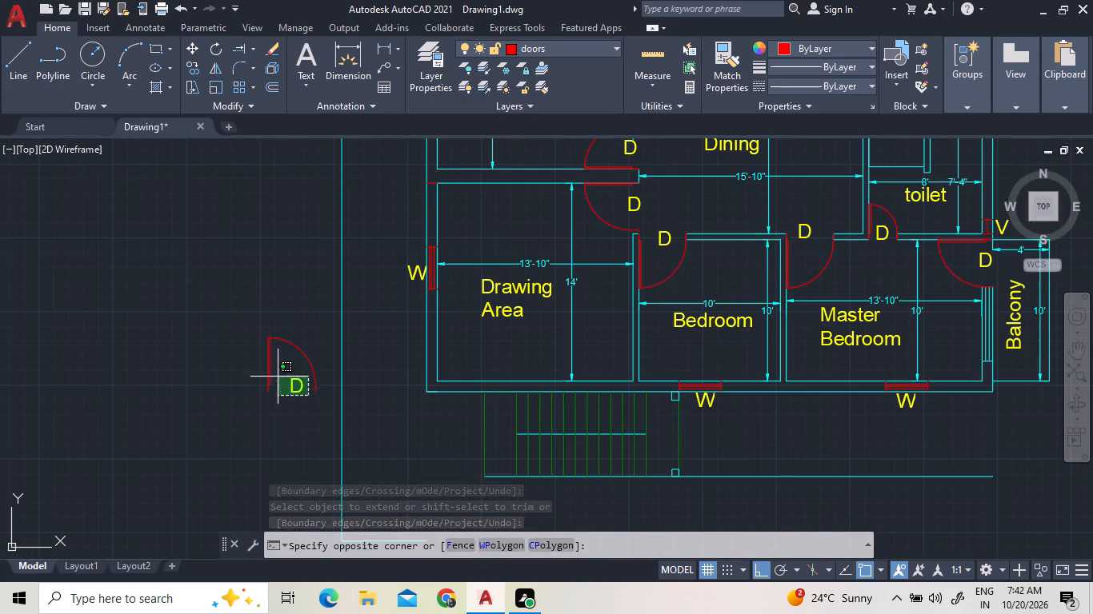
click(213, 336)
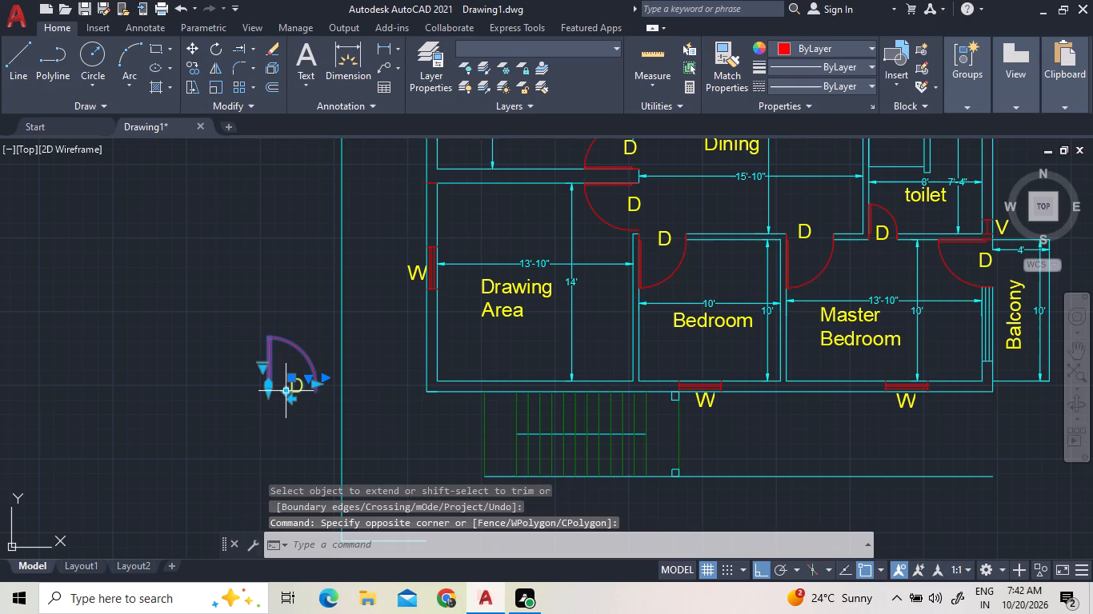
click(290, 388)
click(288, 380)
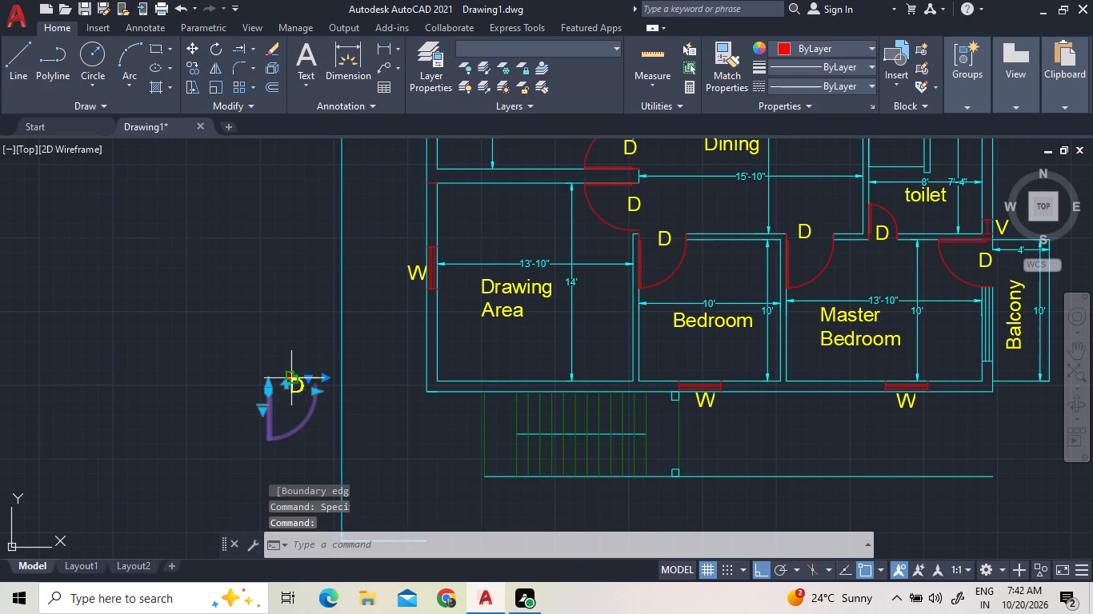
right_click(279, 330)
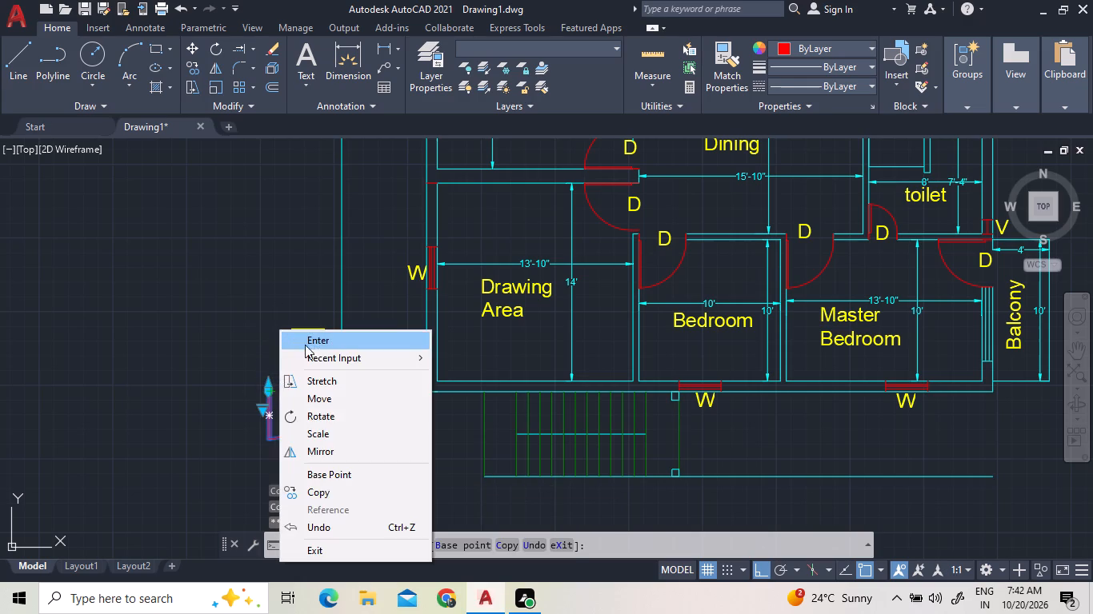
click(310, 345)
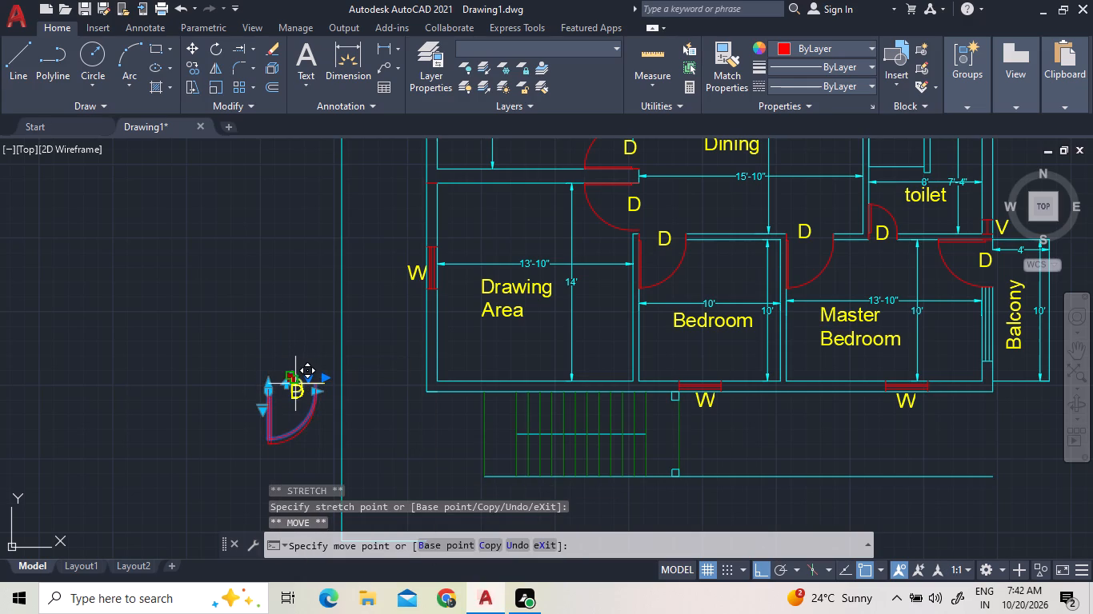
key(Escape)
scroll(295, 381, up, 5)
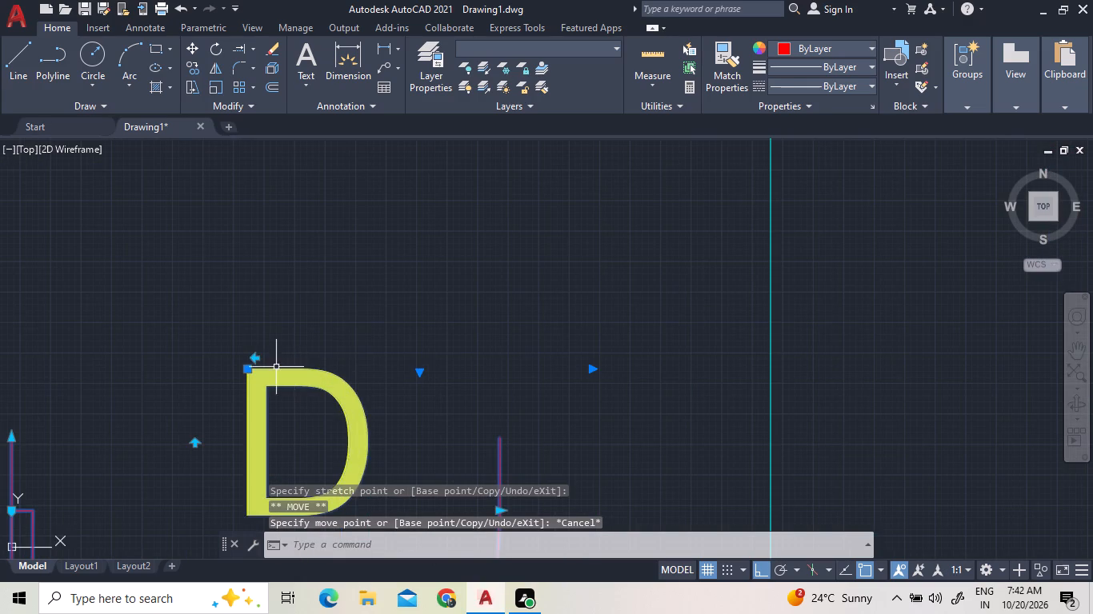
click(253, 357)
scroll(236, 337, down, 1)
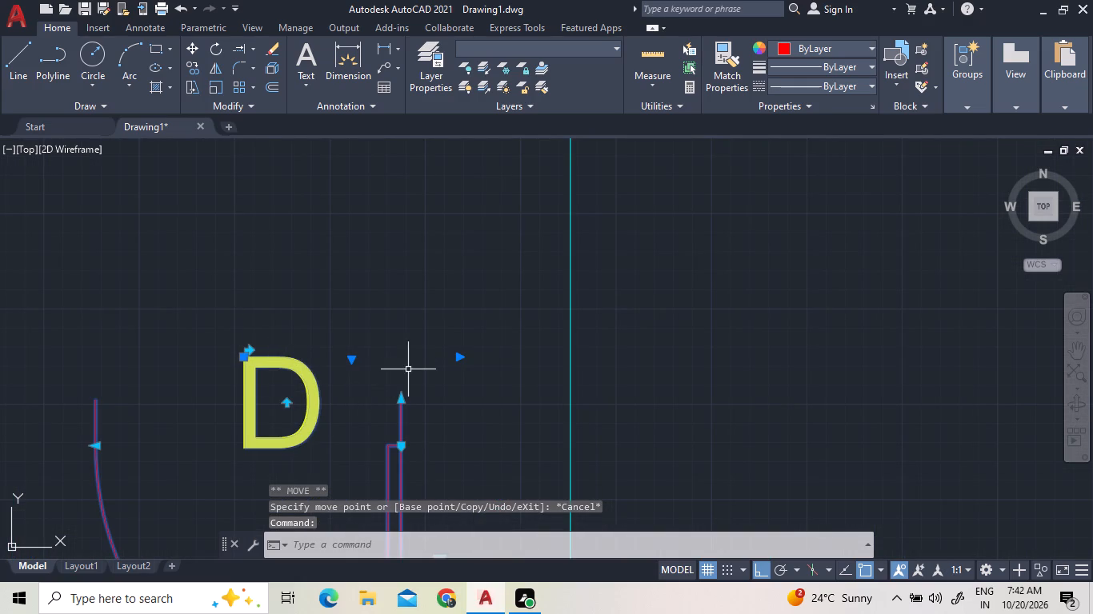
Rotate the copied door and its D label 90° counterclockwise about the door's hinge-side end.
right_click(410, 368)
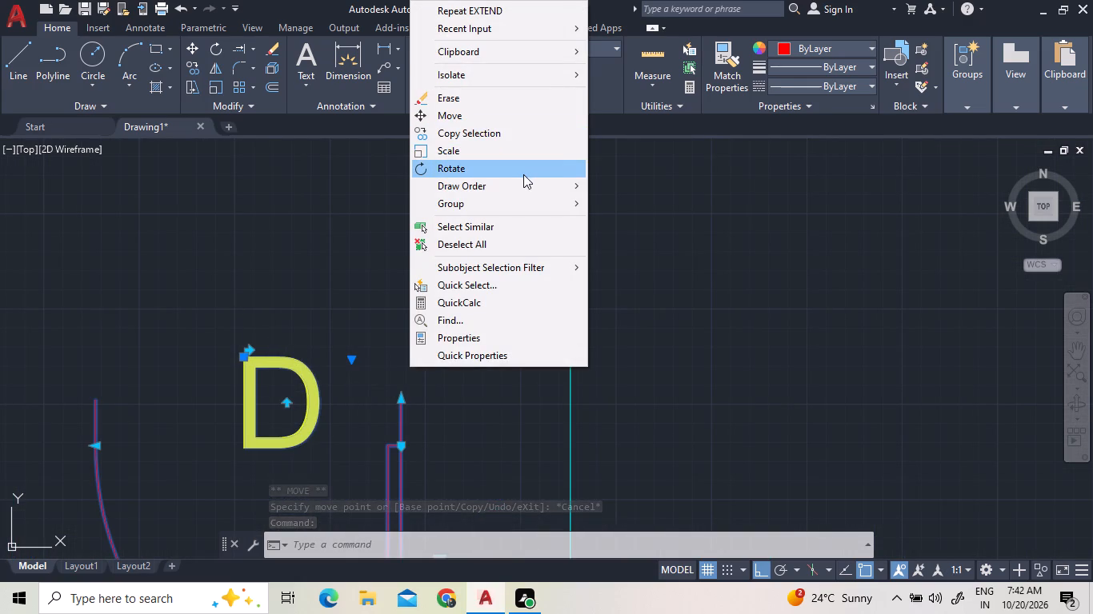
click(522, 174)
click(406, 404)
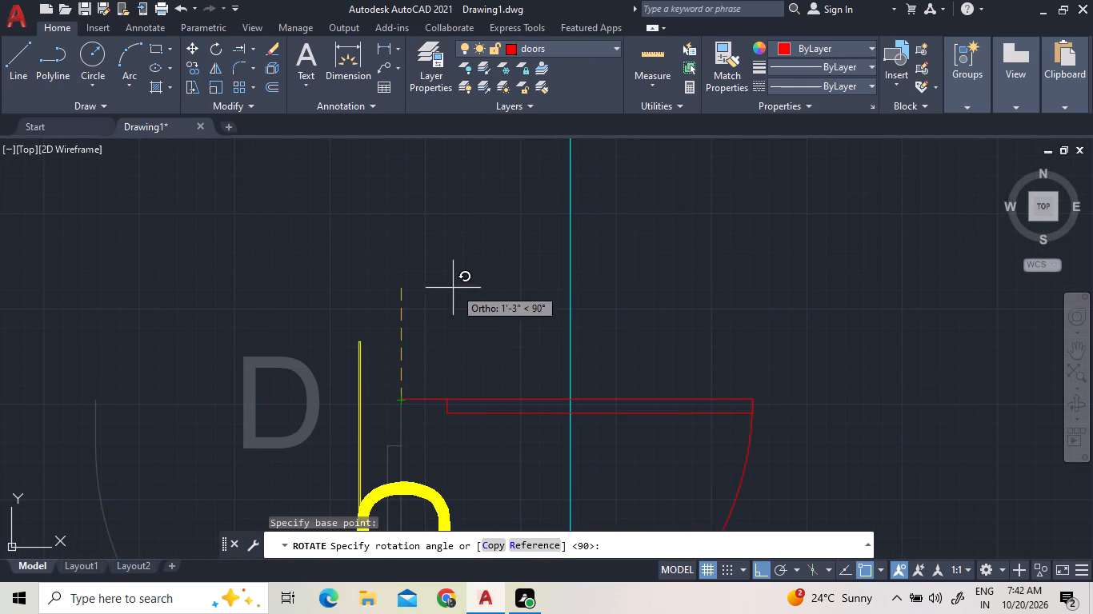
click(327, 235)
scroll(332, 225, down, 3)
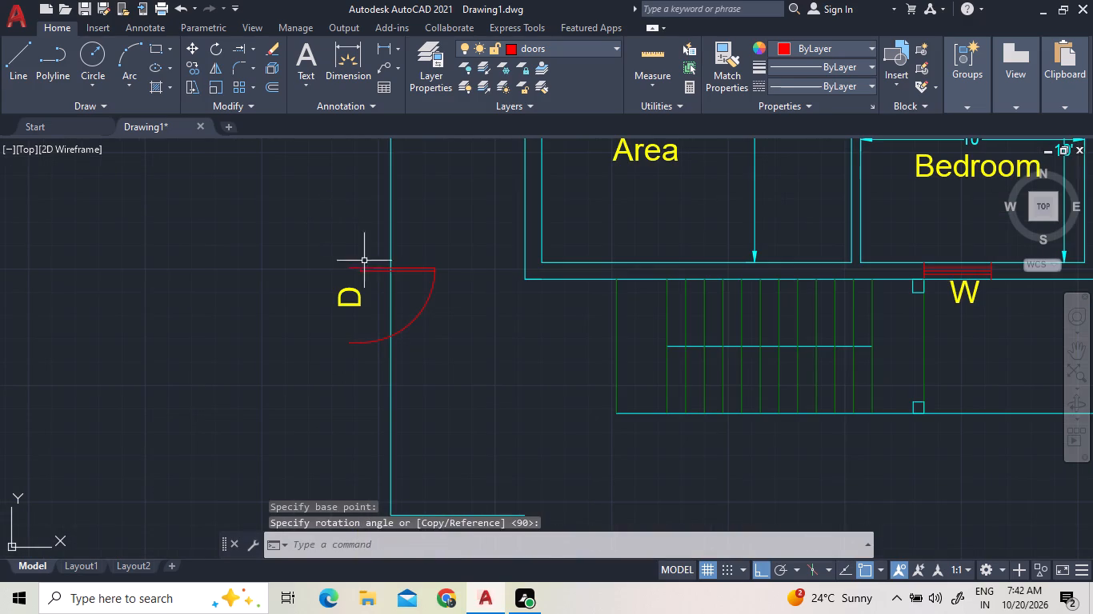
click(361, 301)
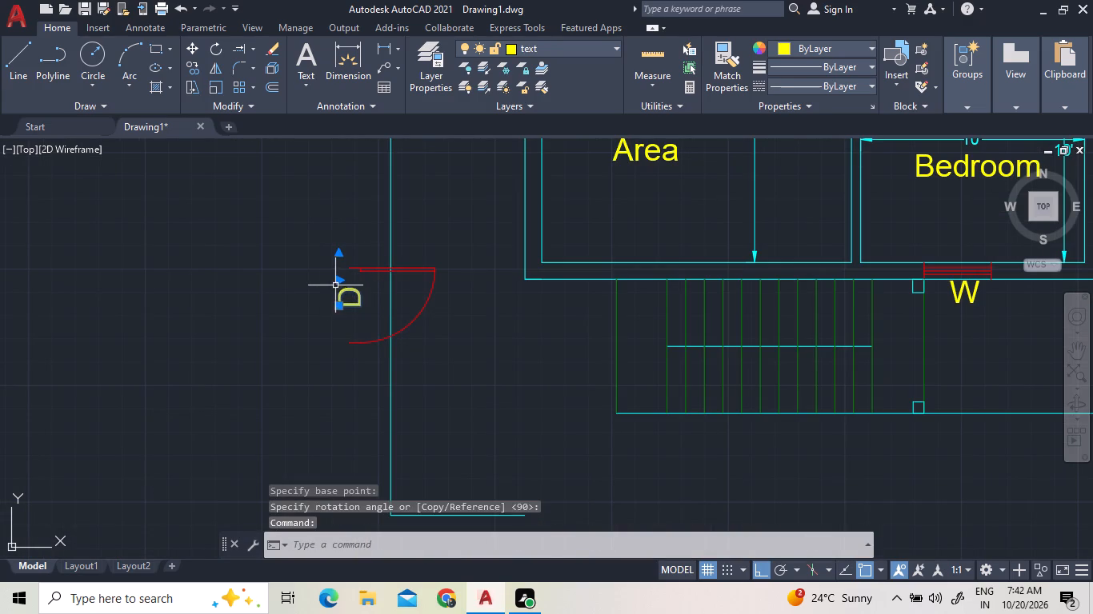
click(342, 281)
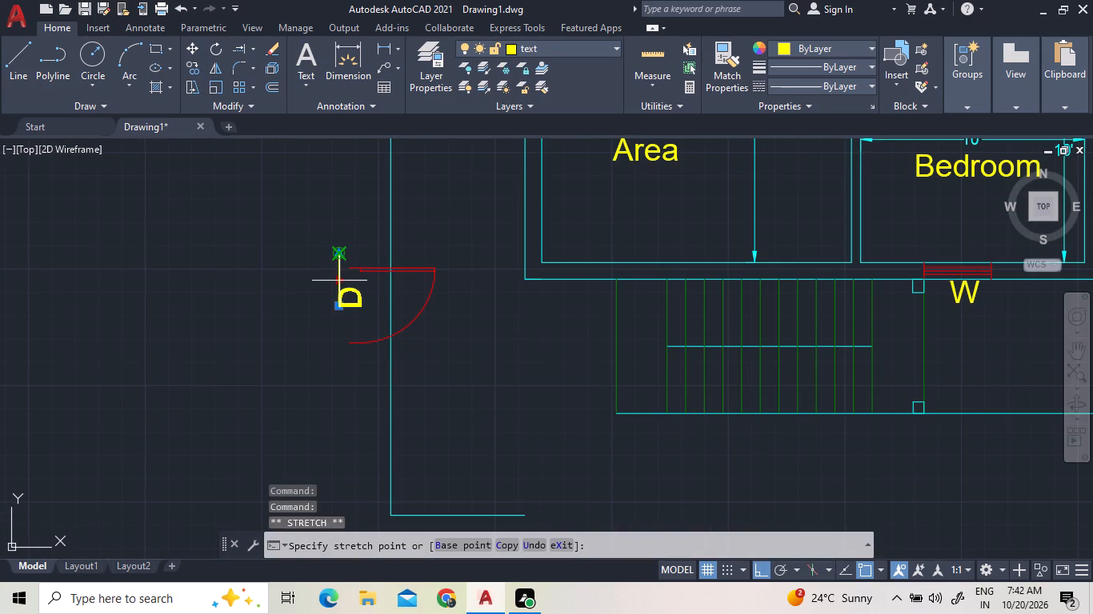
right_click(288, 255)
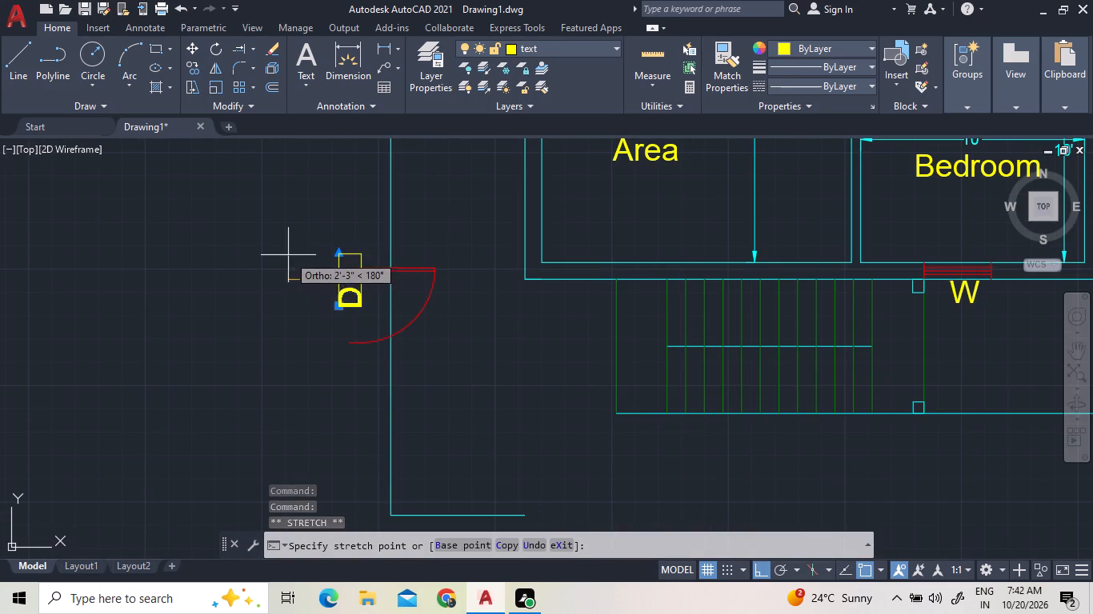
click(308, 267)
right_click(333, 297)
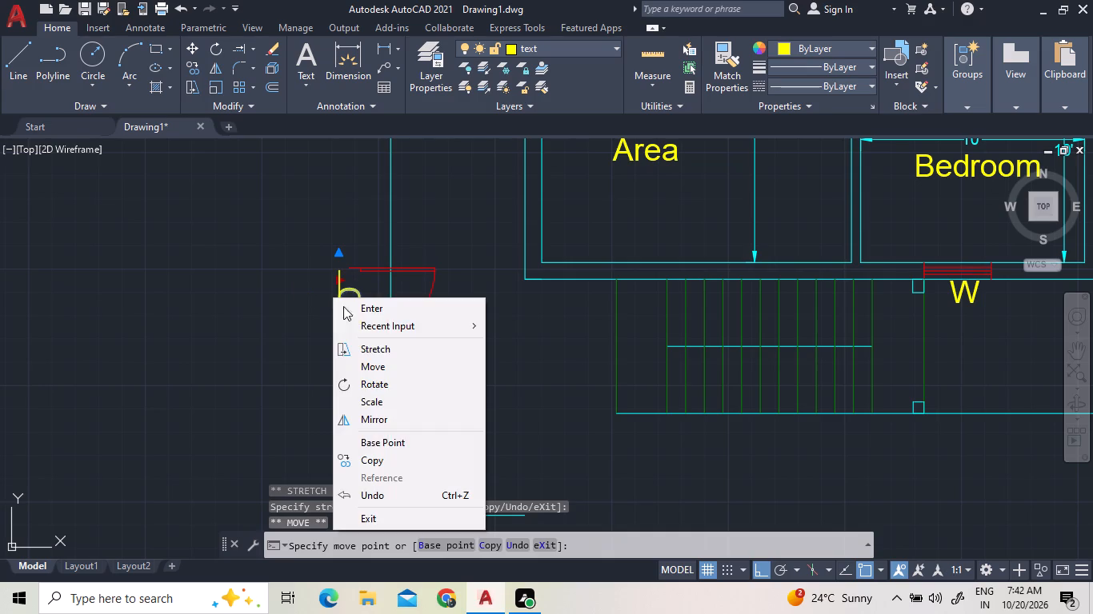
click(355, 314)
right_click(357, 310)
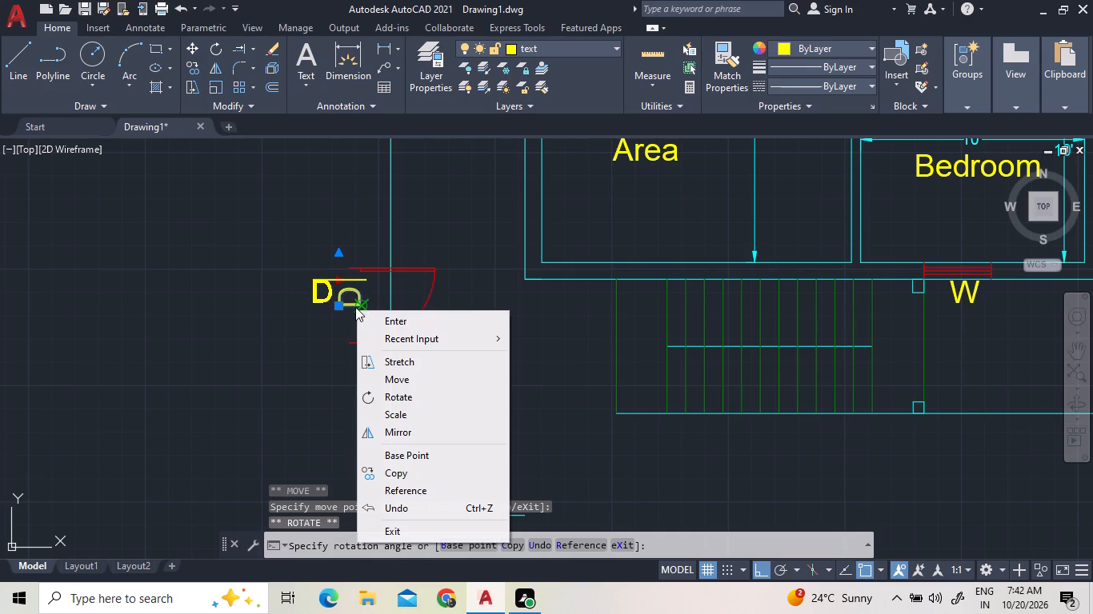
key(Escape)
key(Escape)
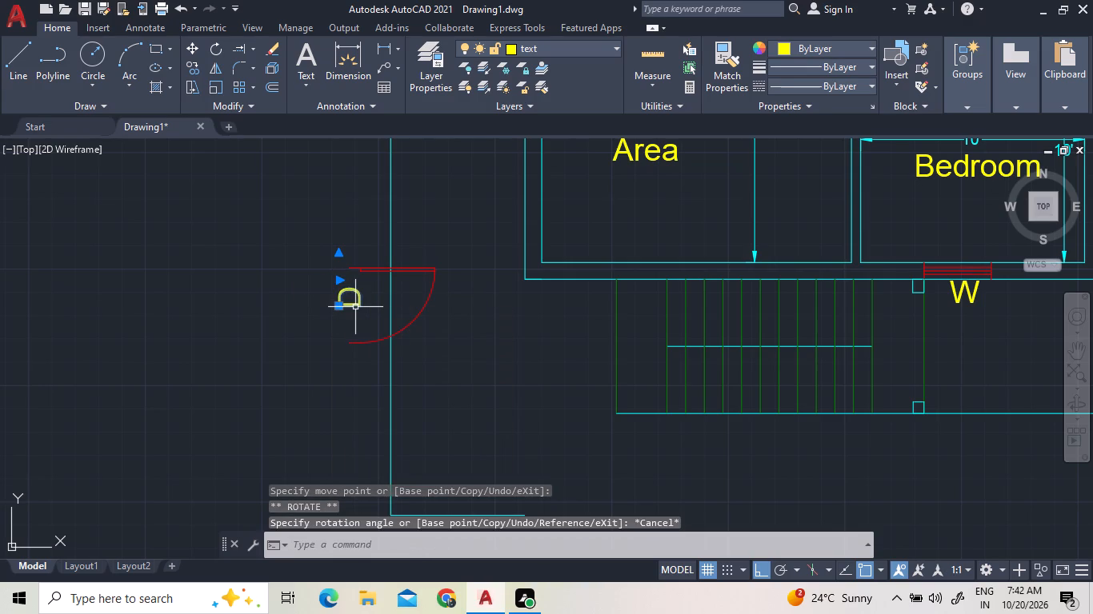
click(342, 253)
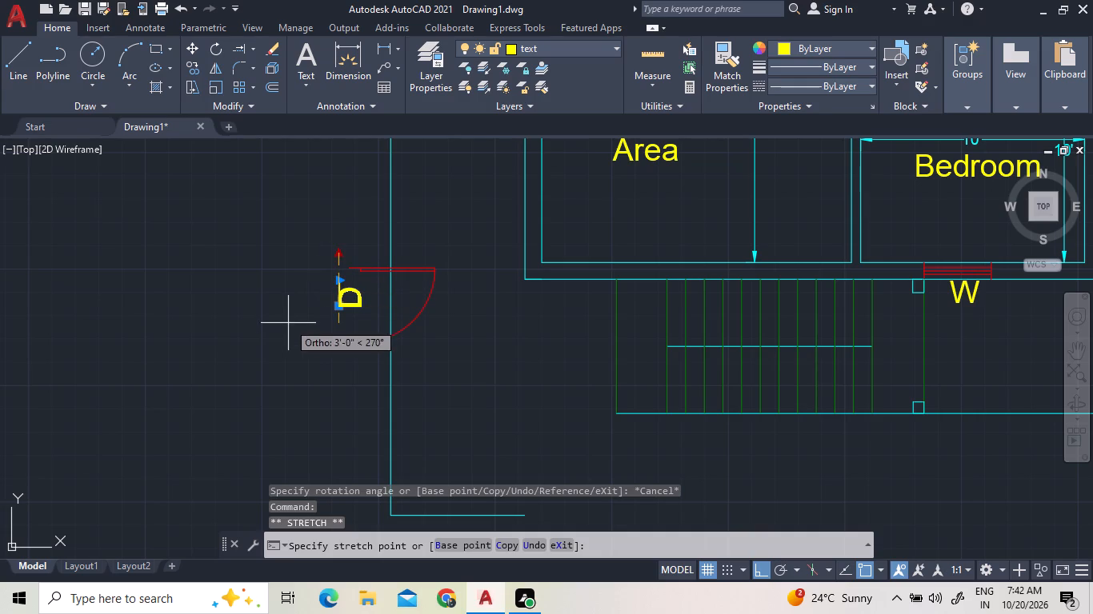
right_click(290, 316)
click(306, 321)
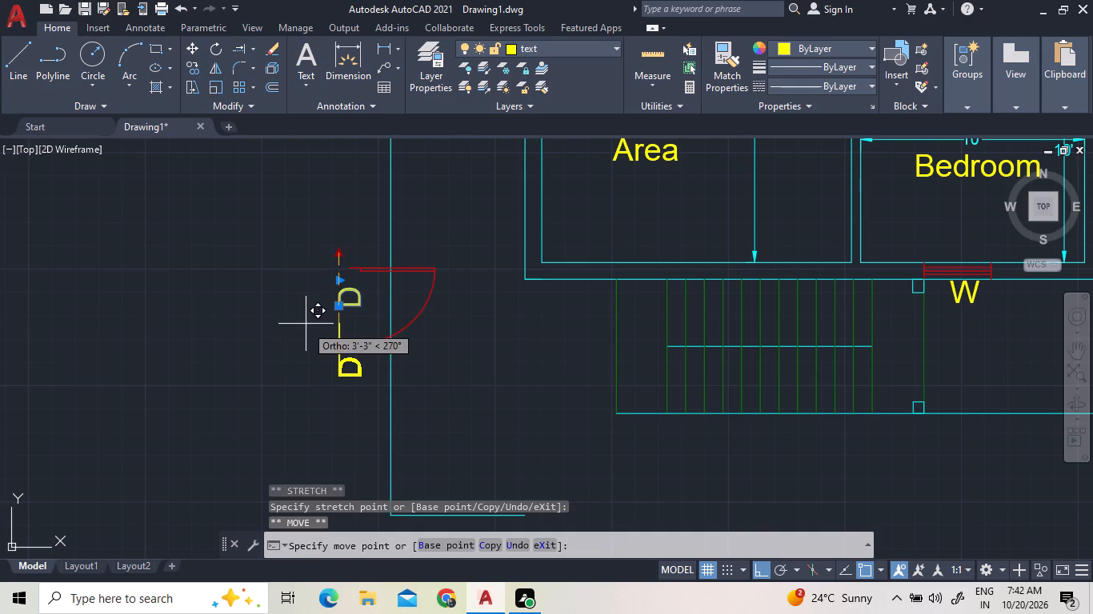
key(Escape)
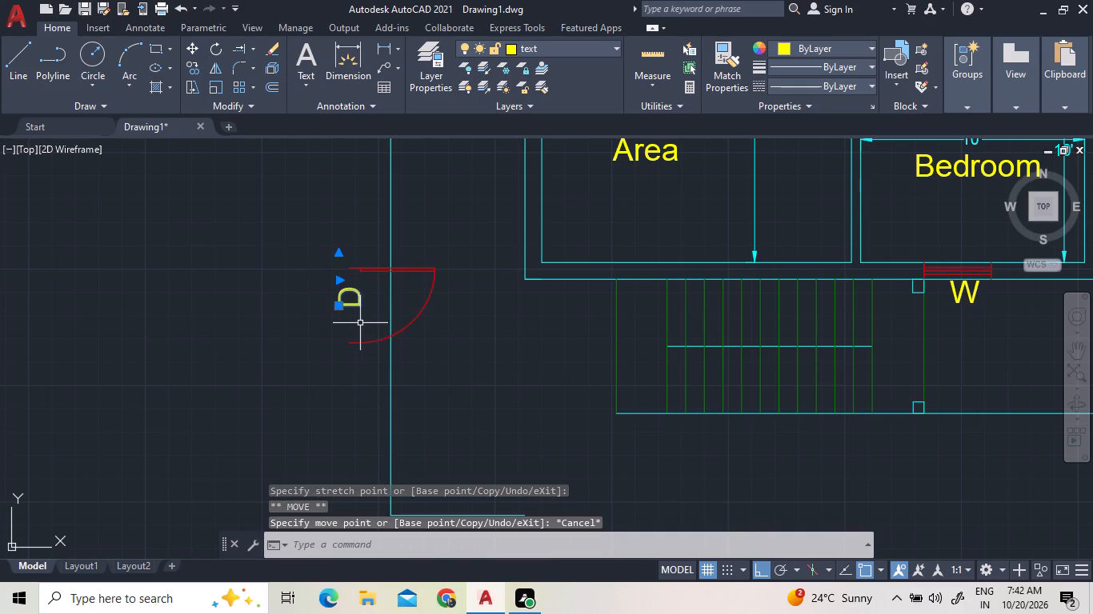
Rotate the copied door's D label 180° about its lower corner, so it sits beside the door inside the swing.
right_click(367, 315)
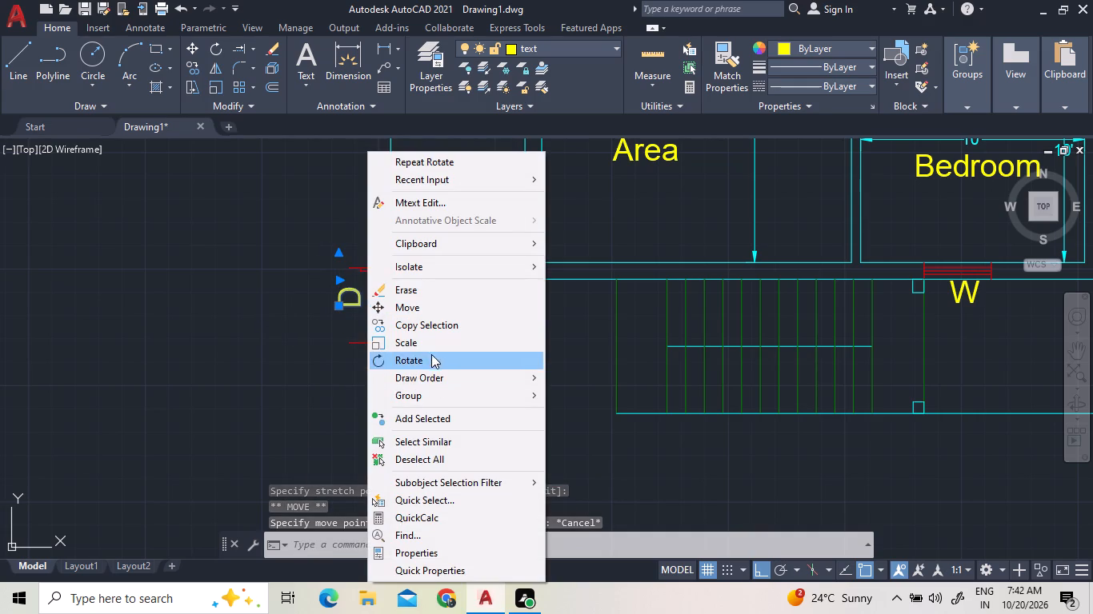
click(430, 362)
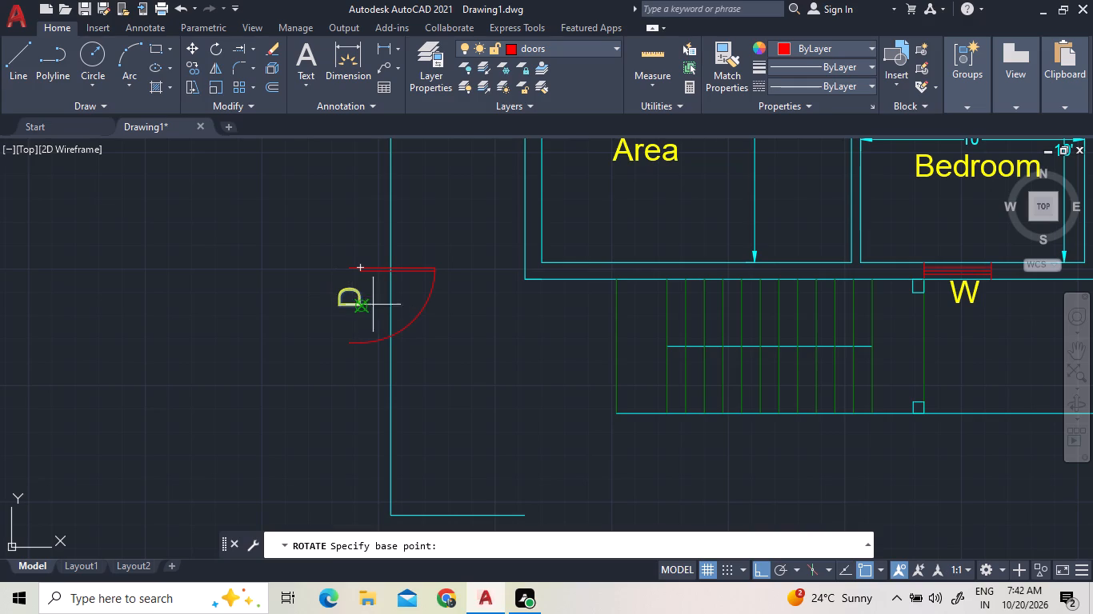
click(362, 305)
click(326, 323)
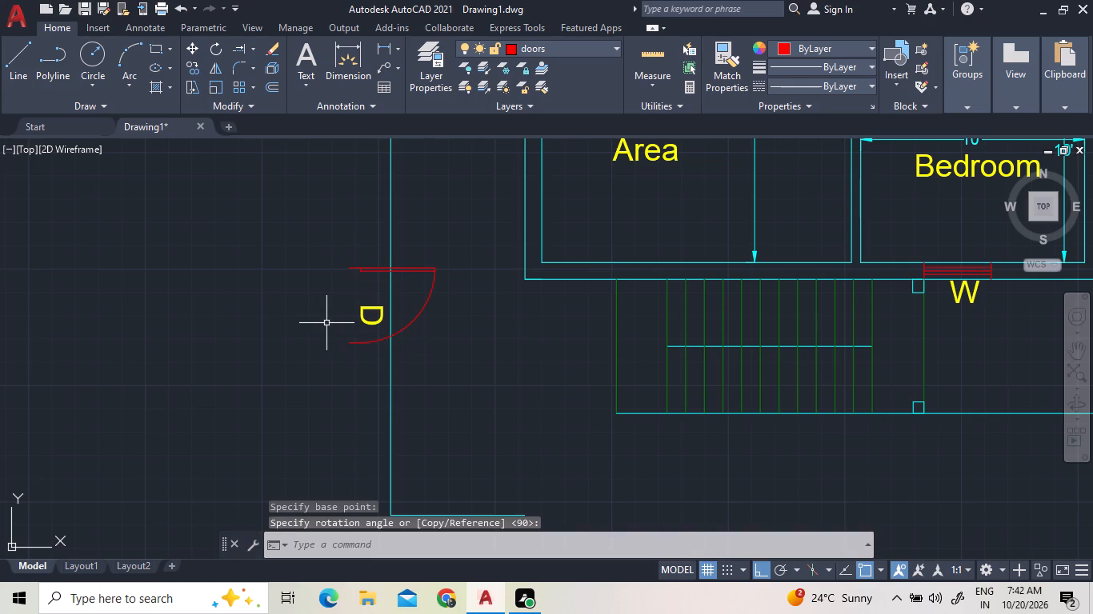
Move the copied door and its D label from outside the plan to the Drawing Area's northwest corner, placing the door's south end there.
click(490, 356)
click(430, 265)
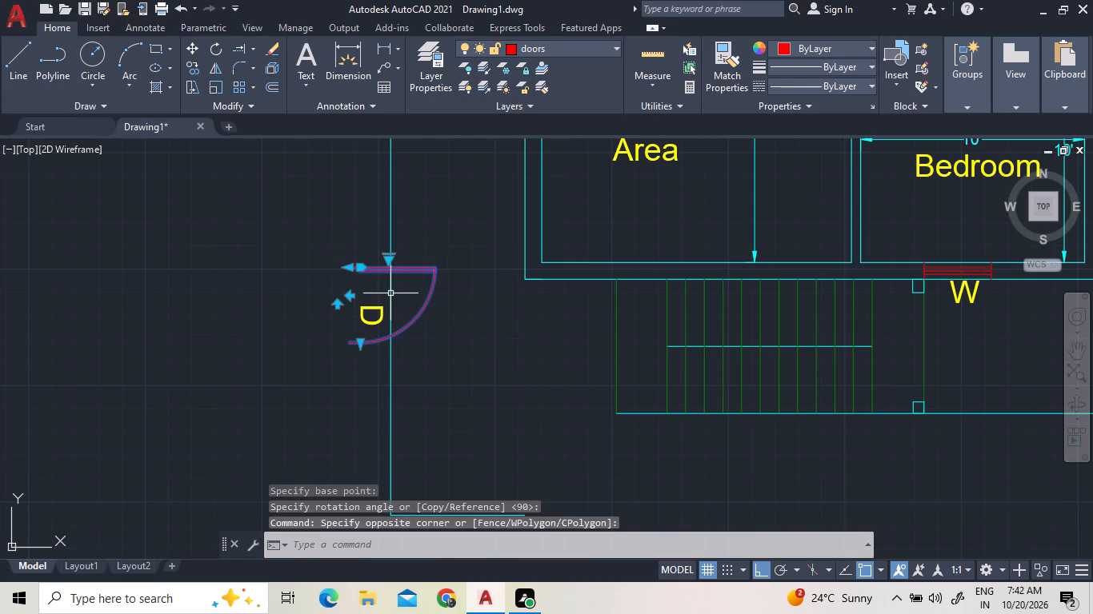
click(367, 318)
right_click(290, 290)
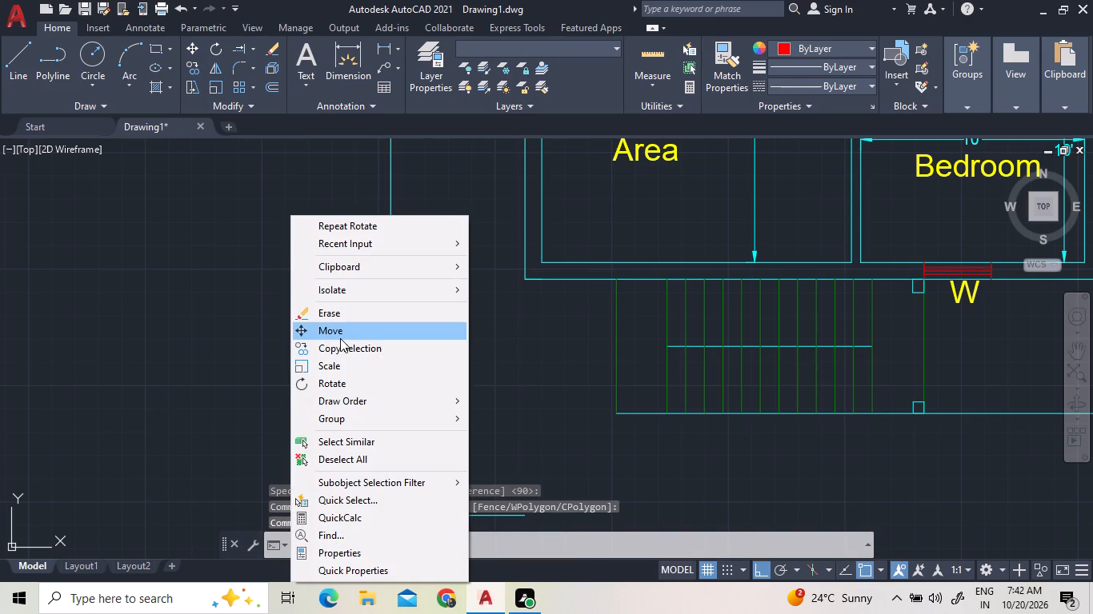
double_click(342, 337)
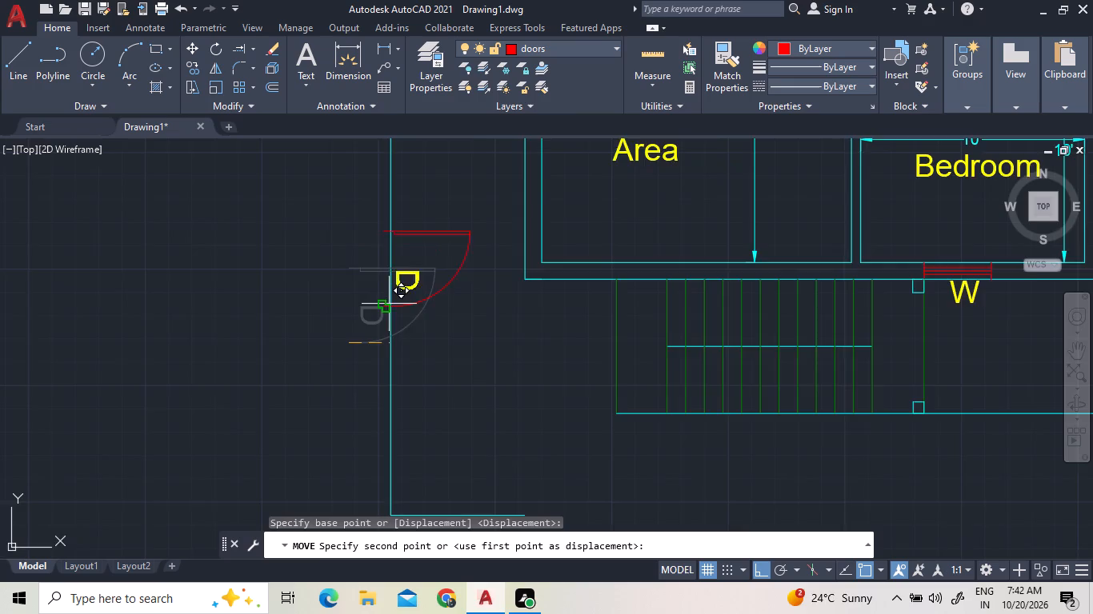
scroll(392, 305, down, 2)
scroll(509, 173, up, 2)
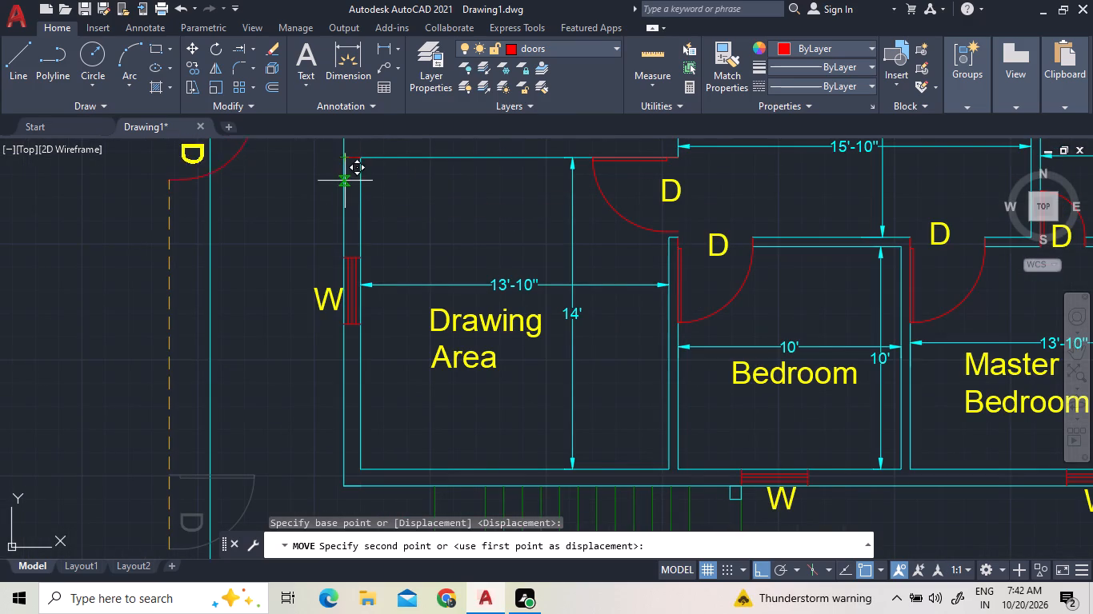
click(347, 154)
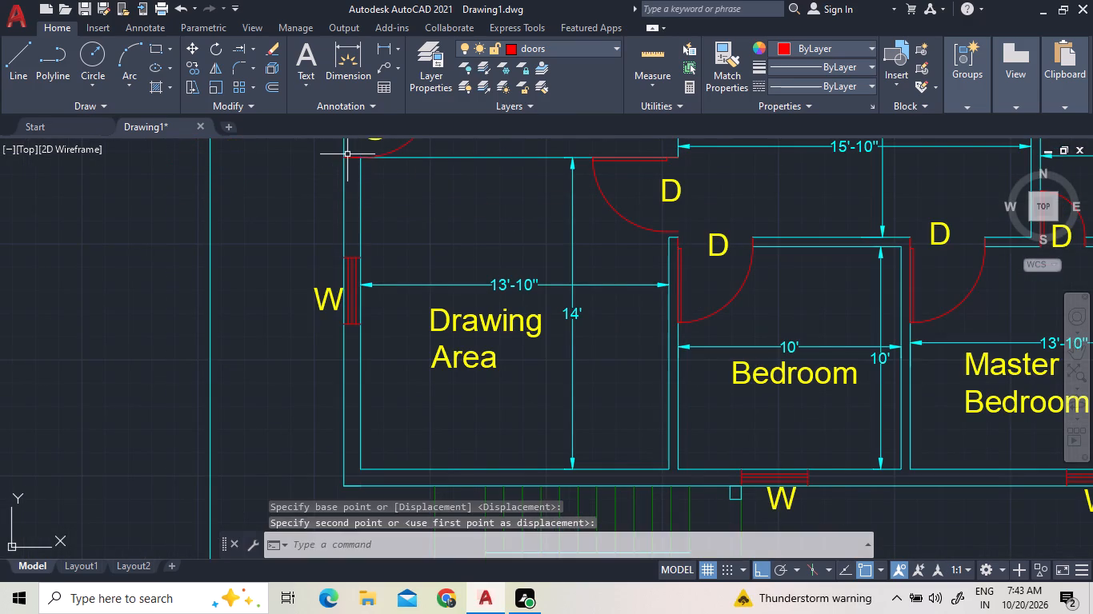
Move the door and D label south so the door leaf's wall end meets the west wall's outer line at the Drawing Area's north wall.
scroll(393, 213, down, 2)
scroll(401, 162, up, 3)
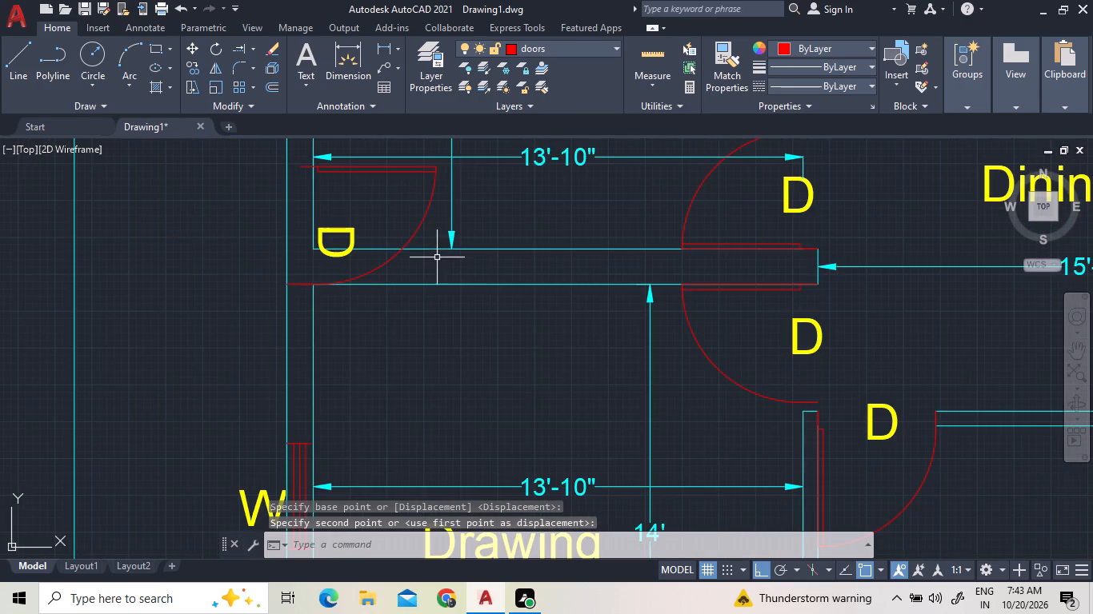
drag(405, 268, 385, 268)
click(361, 267)
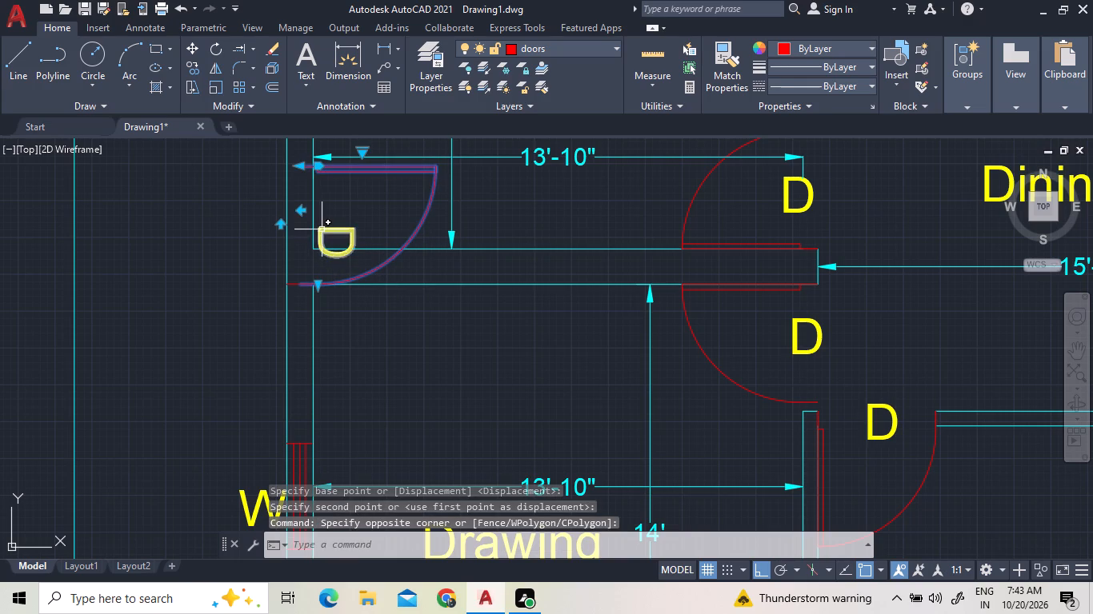
click(322, 229)
right_click(348, 208)
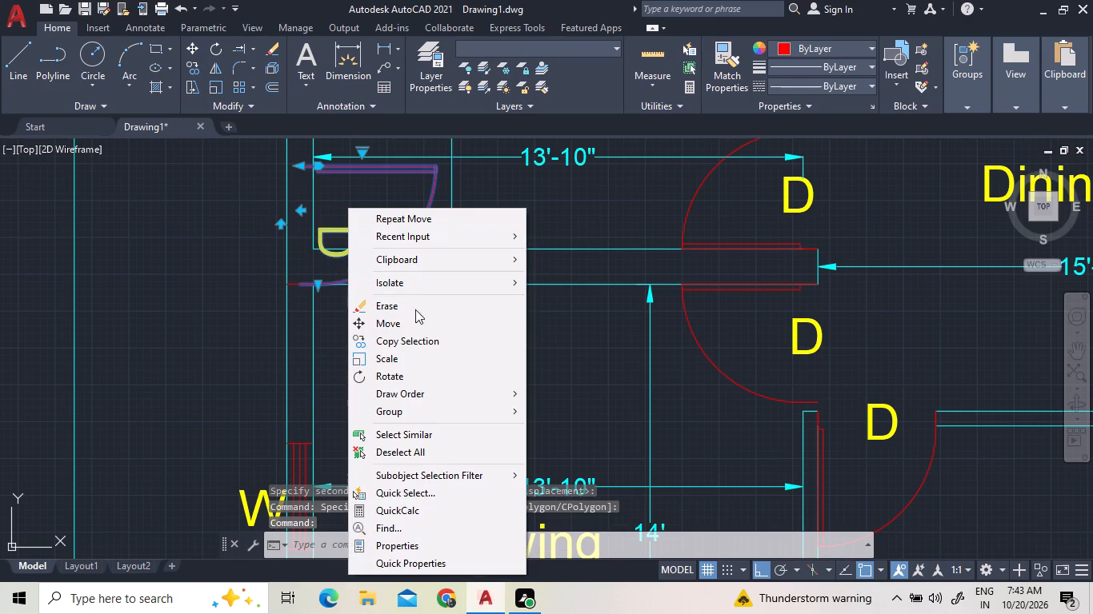
click(405, 324)
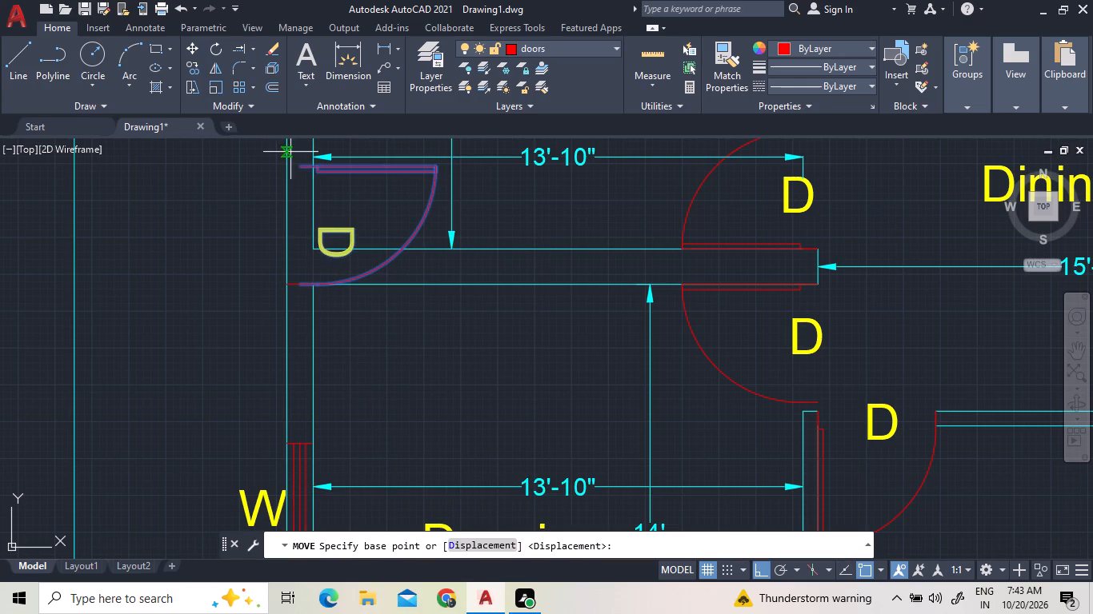
drag(300, 162, 314, 233)
scroll(330, 288, up, 1)
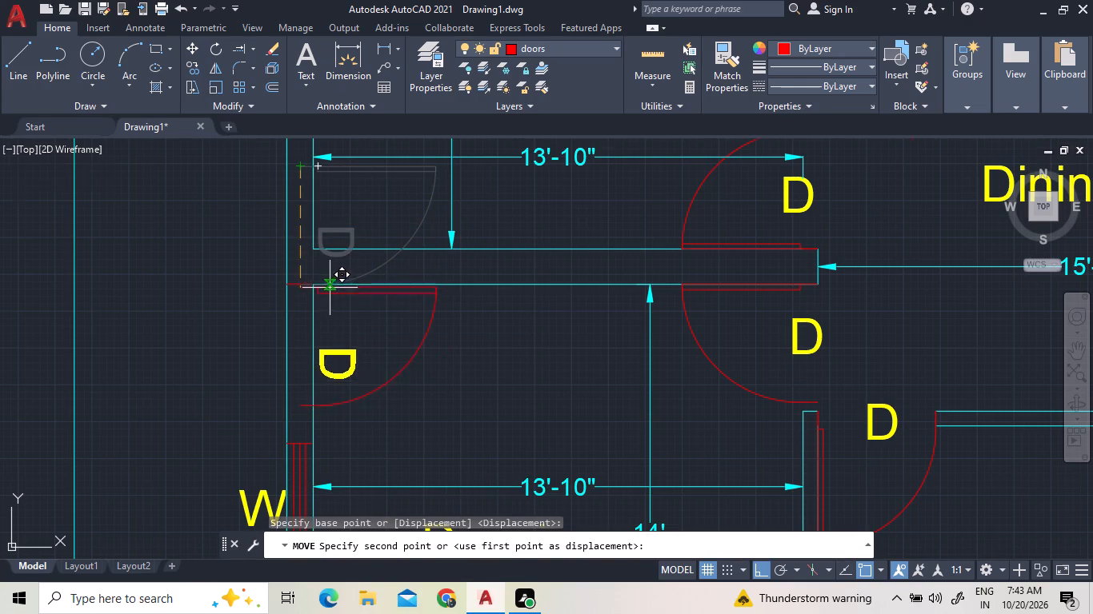
scroll(330, 288, up, 3)
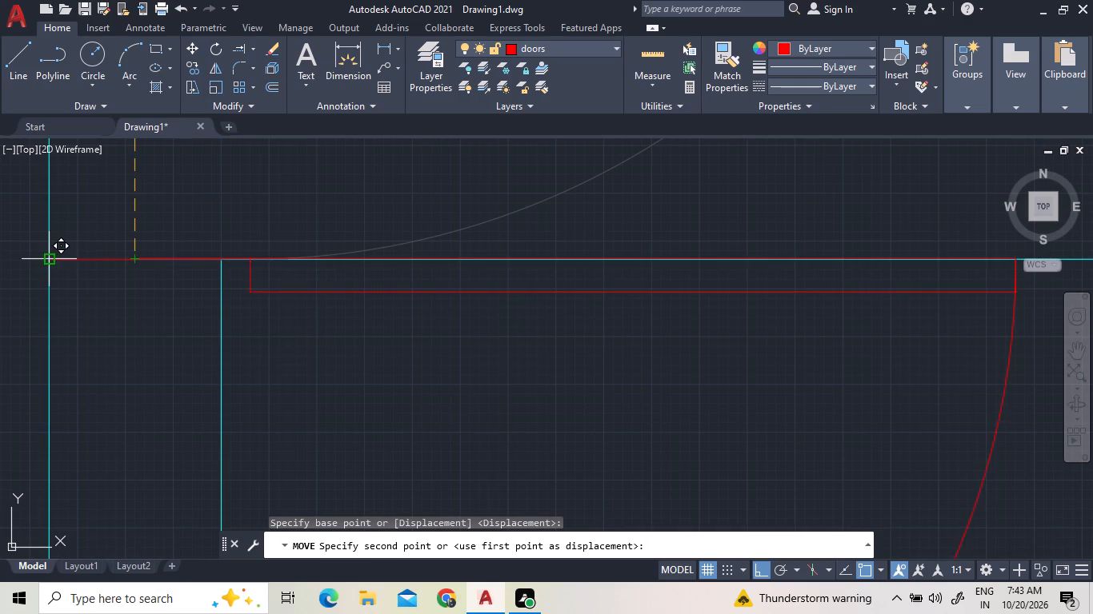
click(50, 260)
Trim the west wall's outer and inner lines across the new Drawing Area door opening.
scroll(182, 235, down, 3)
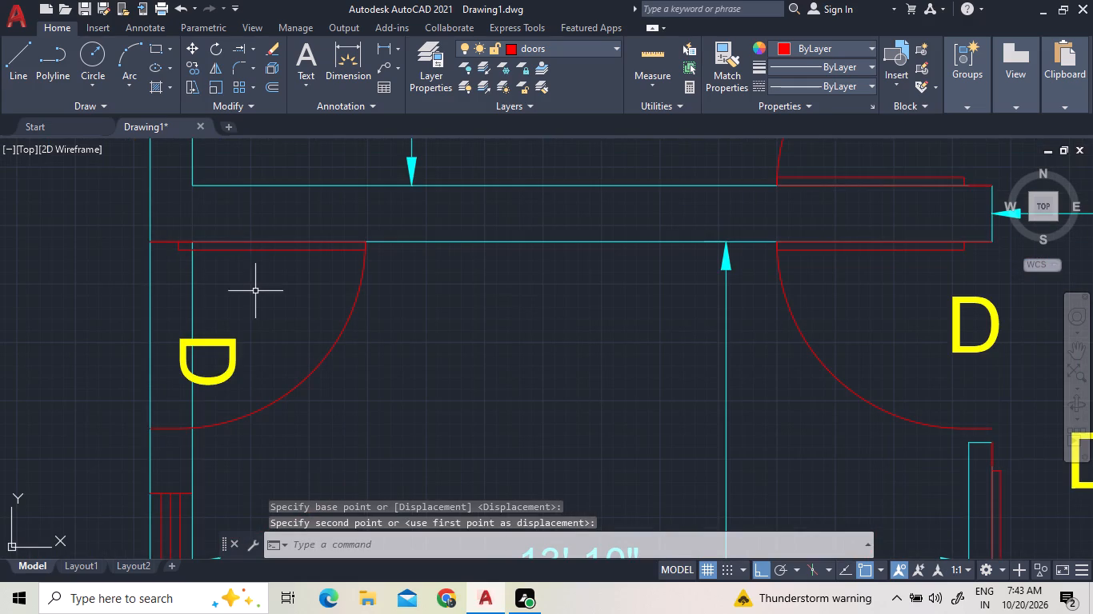
click(254, 51)
click(279, 83)
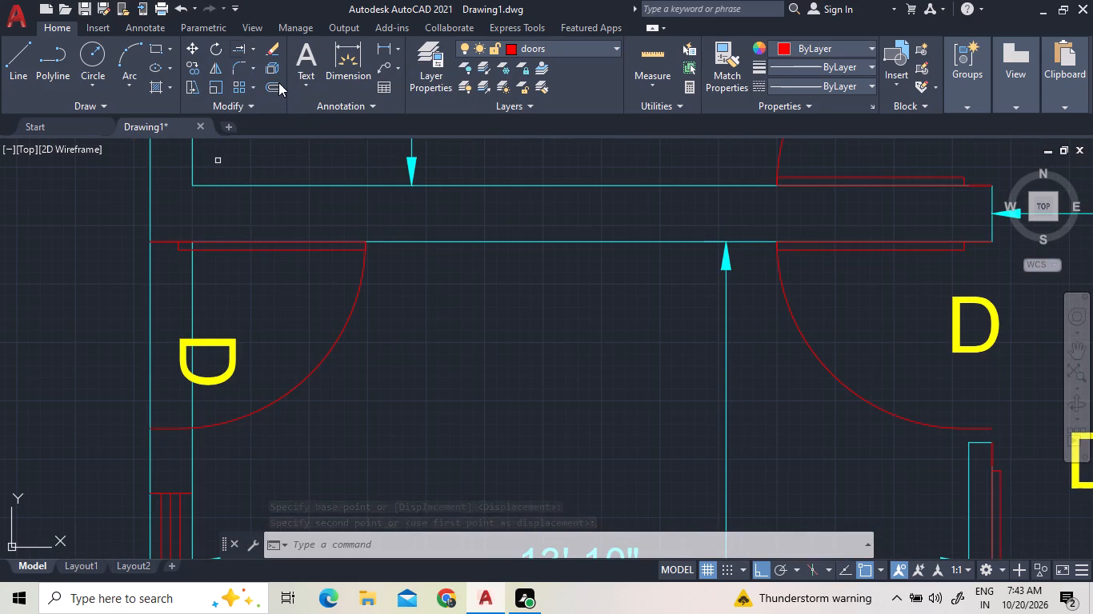
drag(230, 321, 219, 320)
click(132, 296)
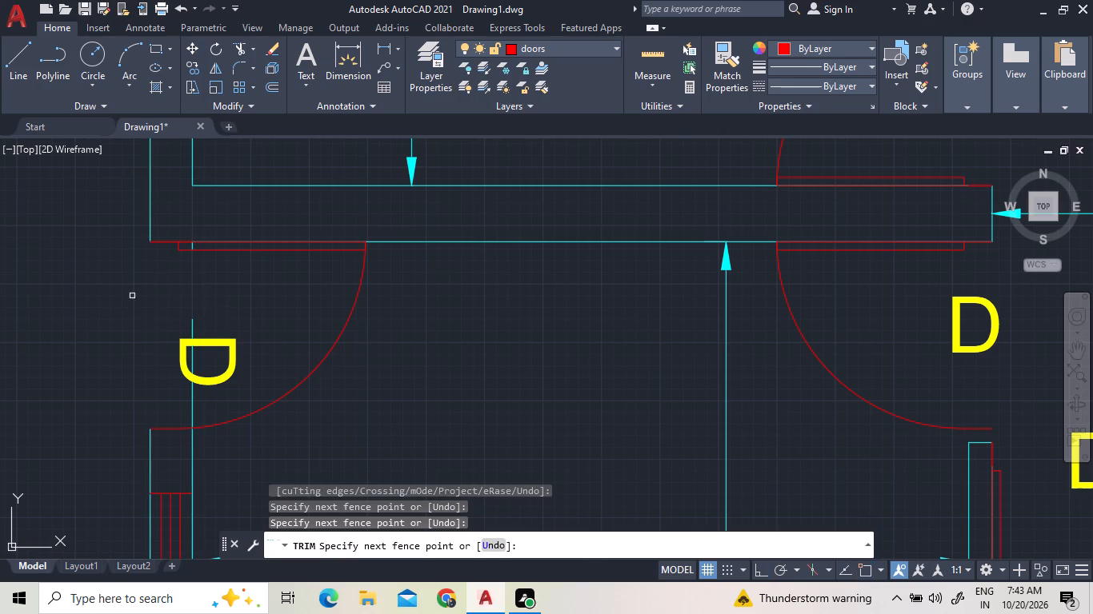
click(194, 245)
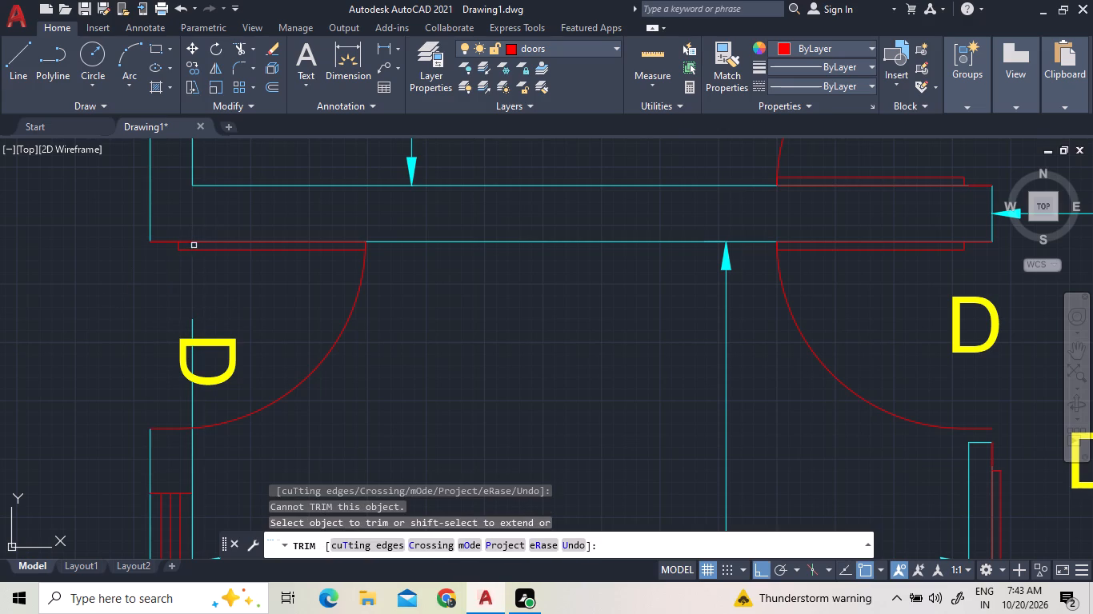
click(192, 325)
right_click(120, 325)
click(187, 337)
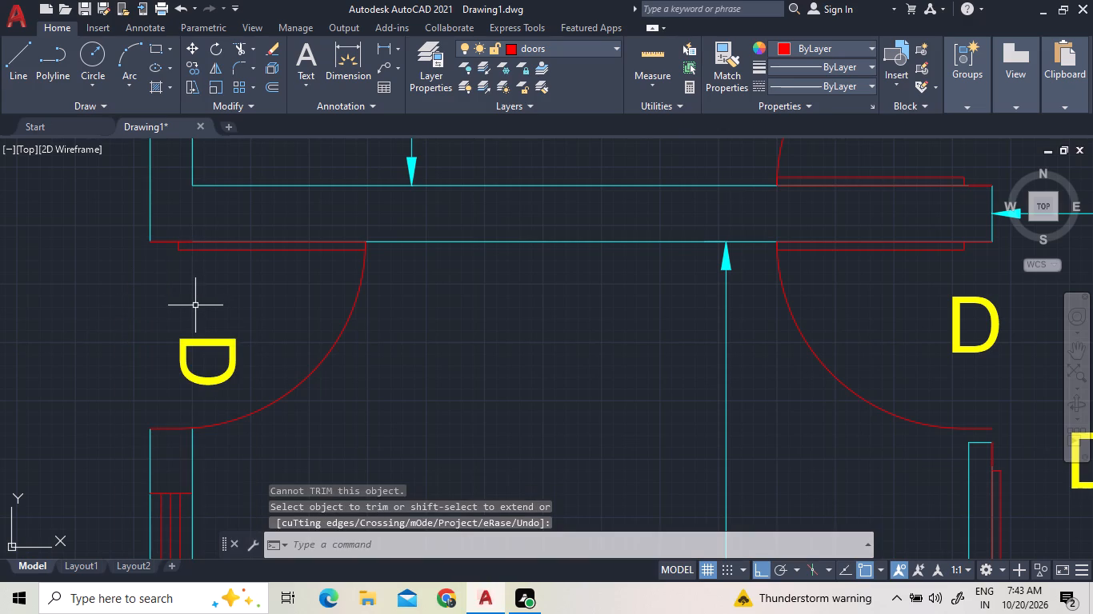
Trim the staircase's south line east of the stair, and remove the short horizontal line at the foot of the long west boundary line.
scroll(245, 237, down, 3)
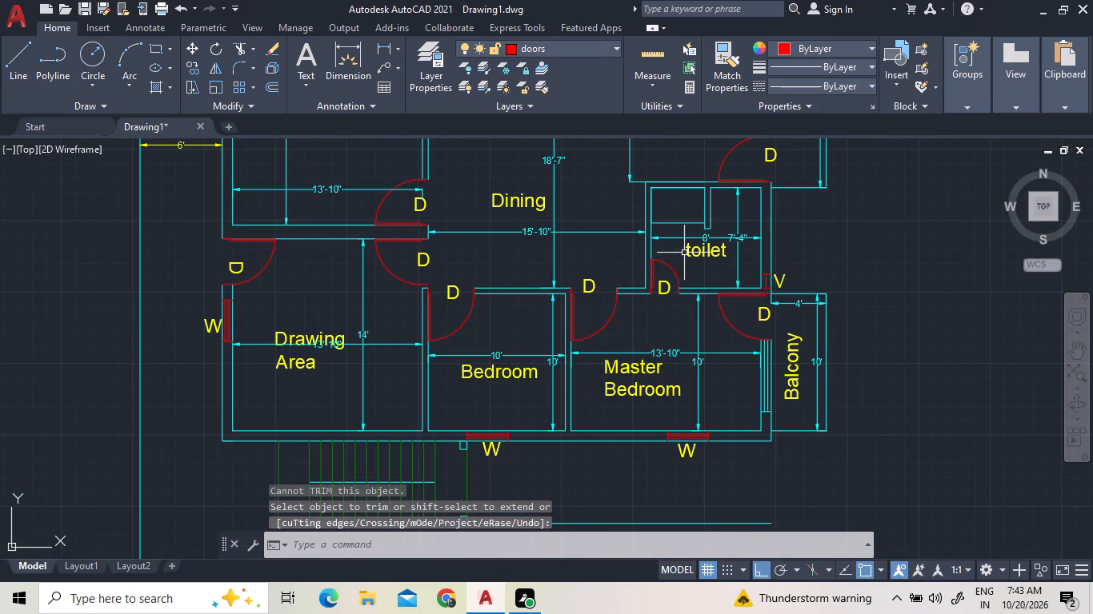
scroll(691, 237, down, 2)
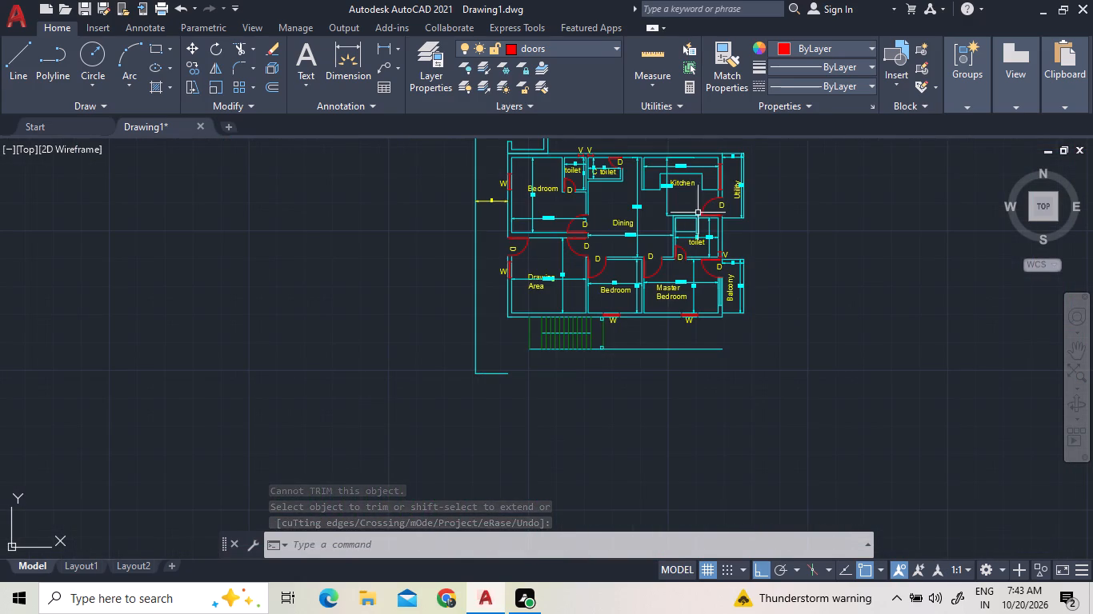
scroll(675, 173, down, 1)
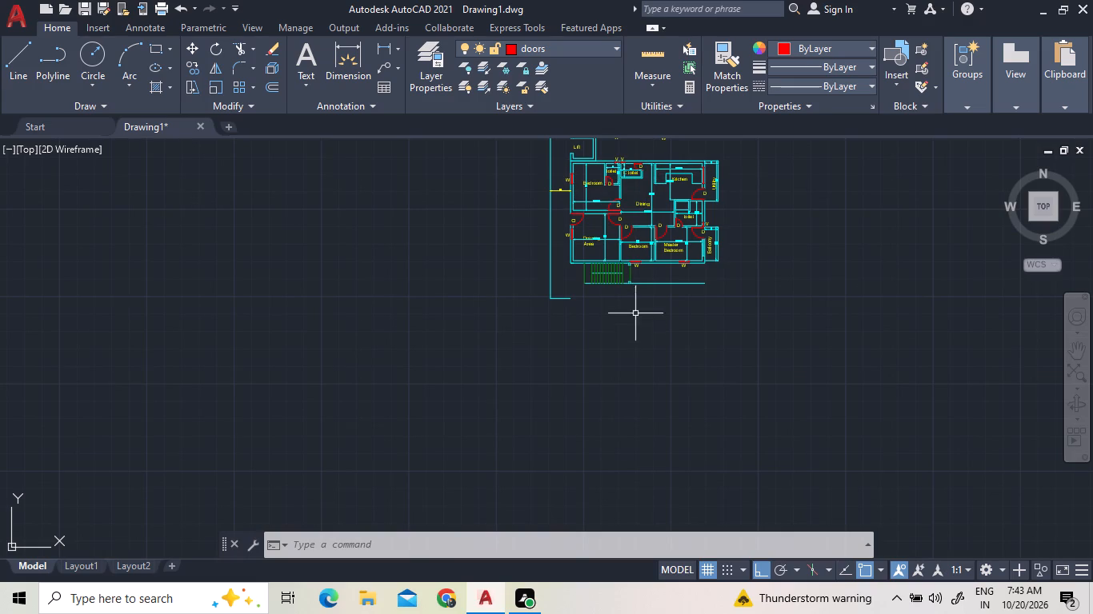
scroll(678, 285, up, 2)
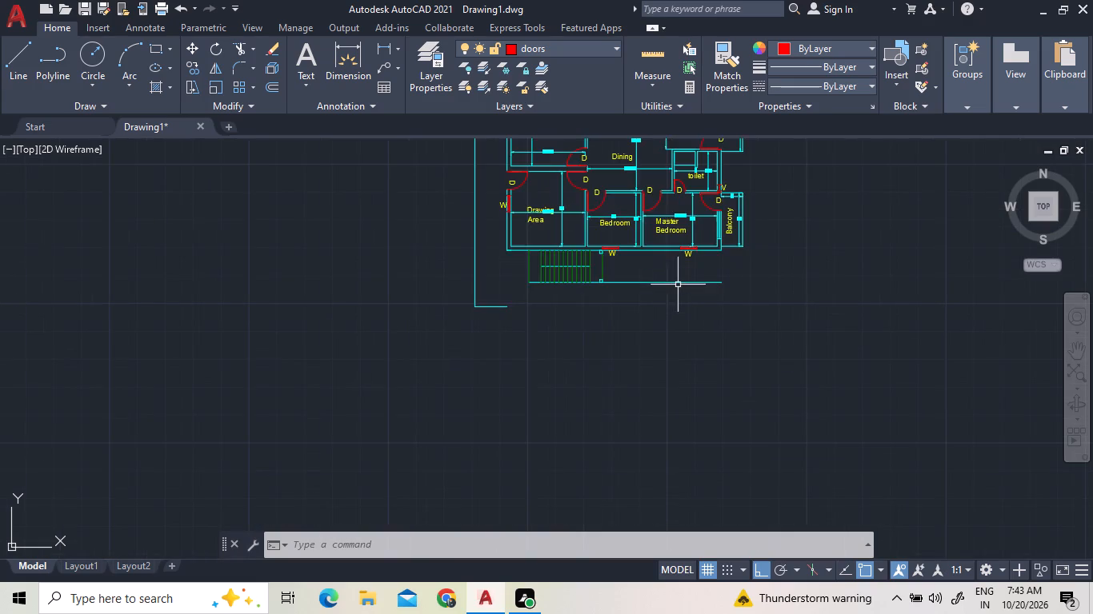
scroll(678, 285, up, 1)
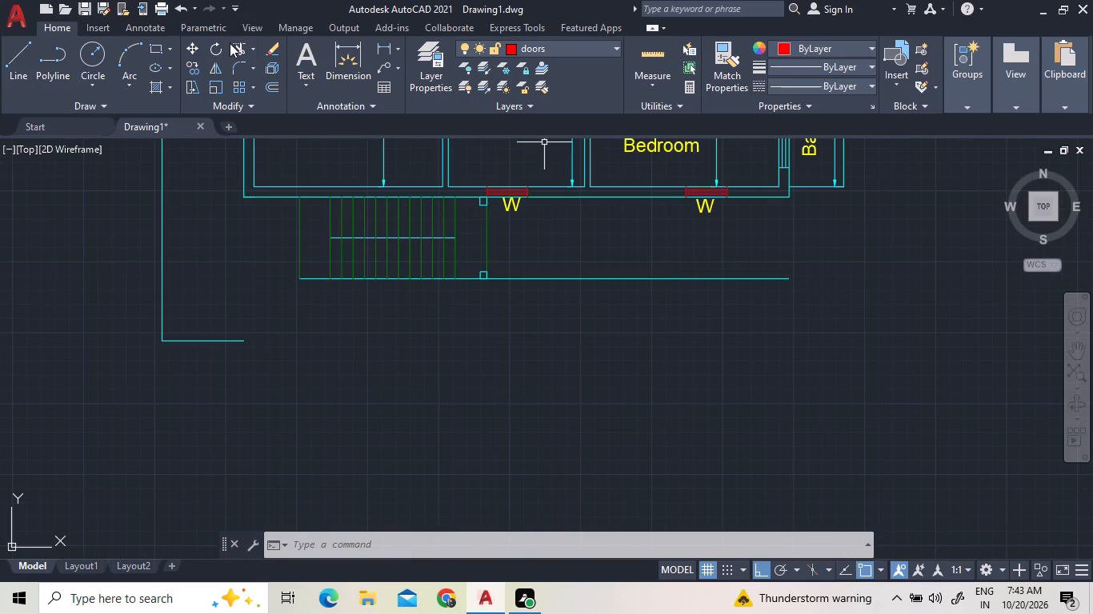
click(233, 45)
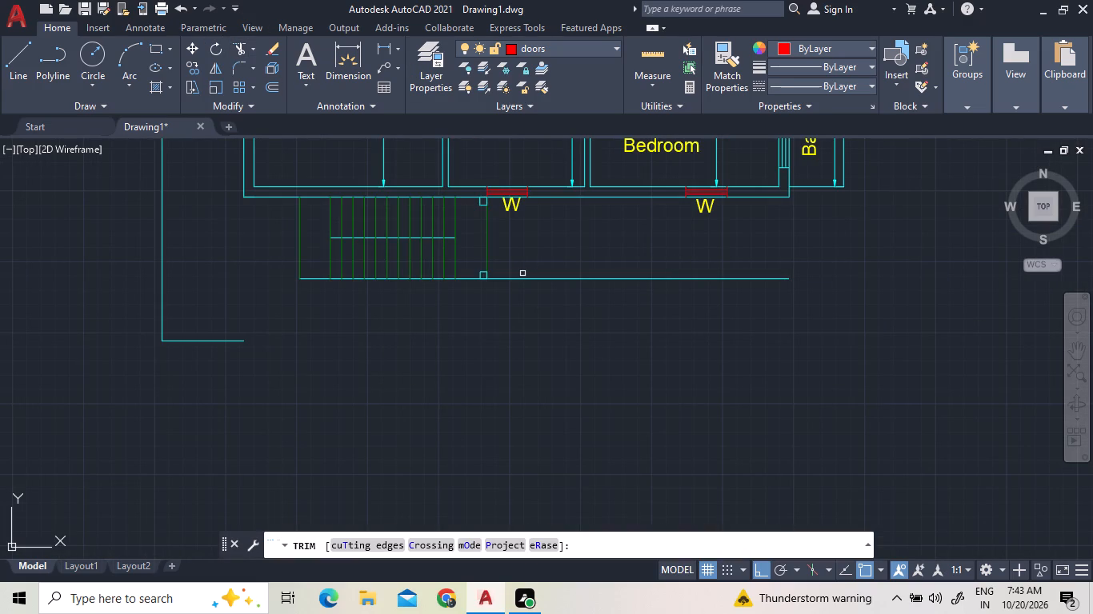
click(522, 278)
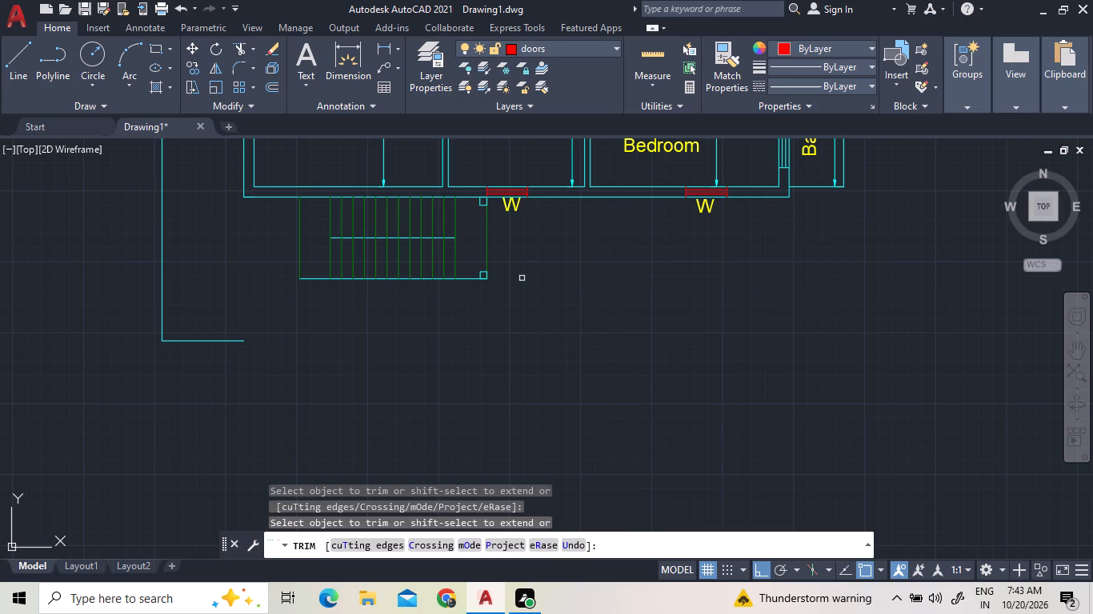
click(183, 341)
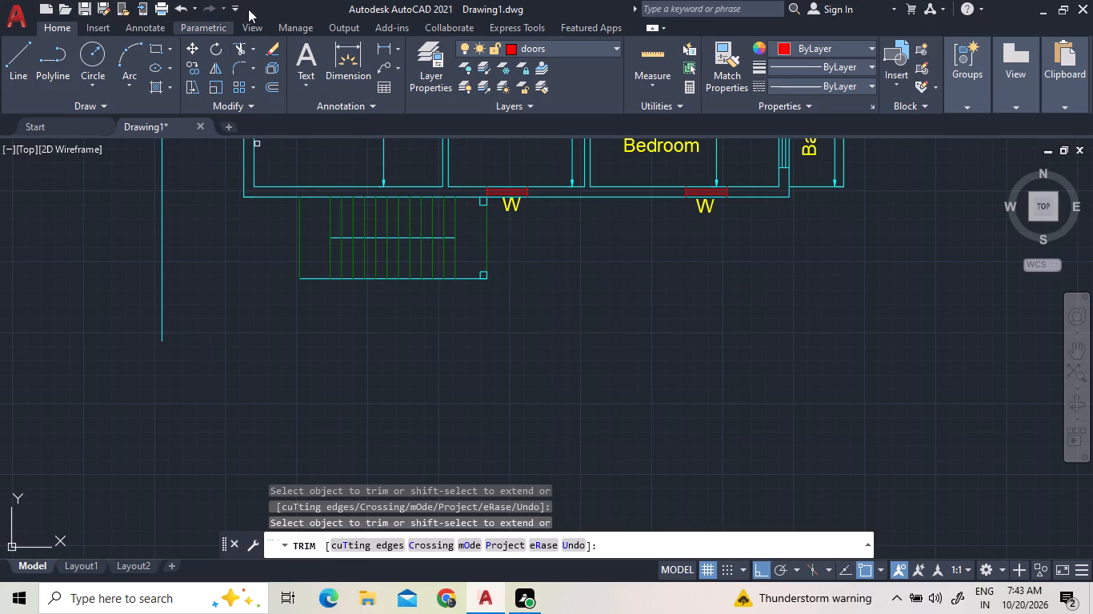
Extend the staircase's south line west to the long vertical boundary line.
click(253, 46)
click(254, 103)
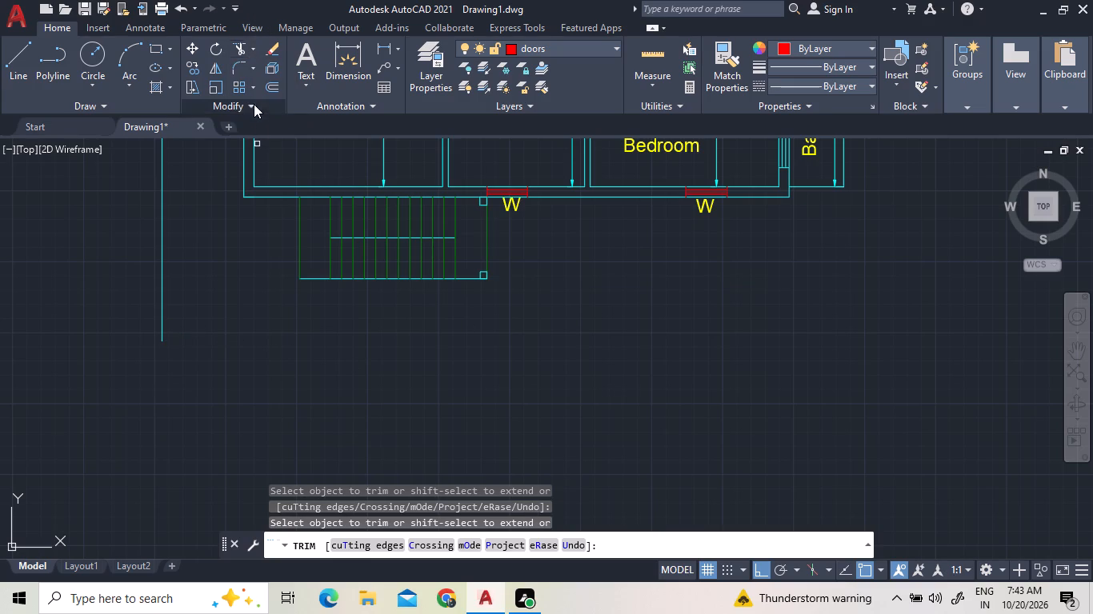
click(313, 280)
right_click(202, 256)
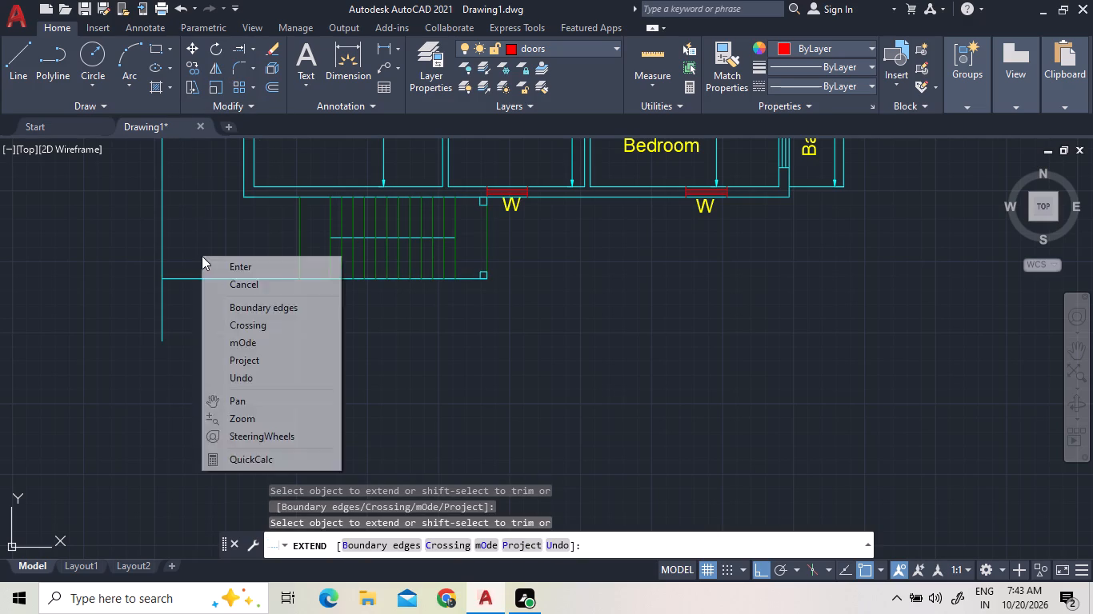
click(208, 259)
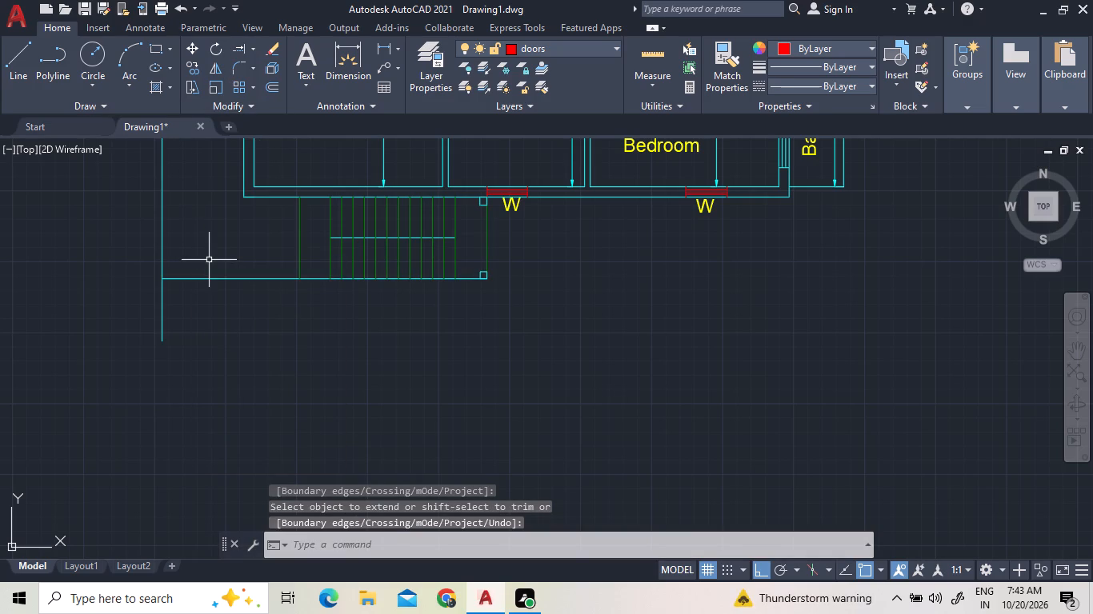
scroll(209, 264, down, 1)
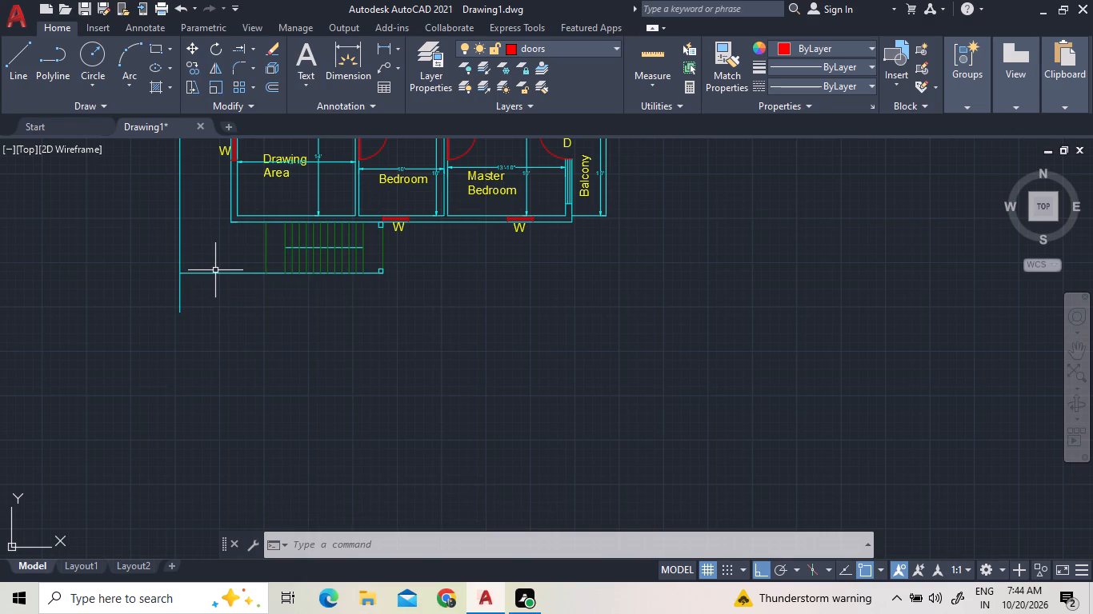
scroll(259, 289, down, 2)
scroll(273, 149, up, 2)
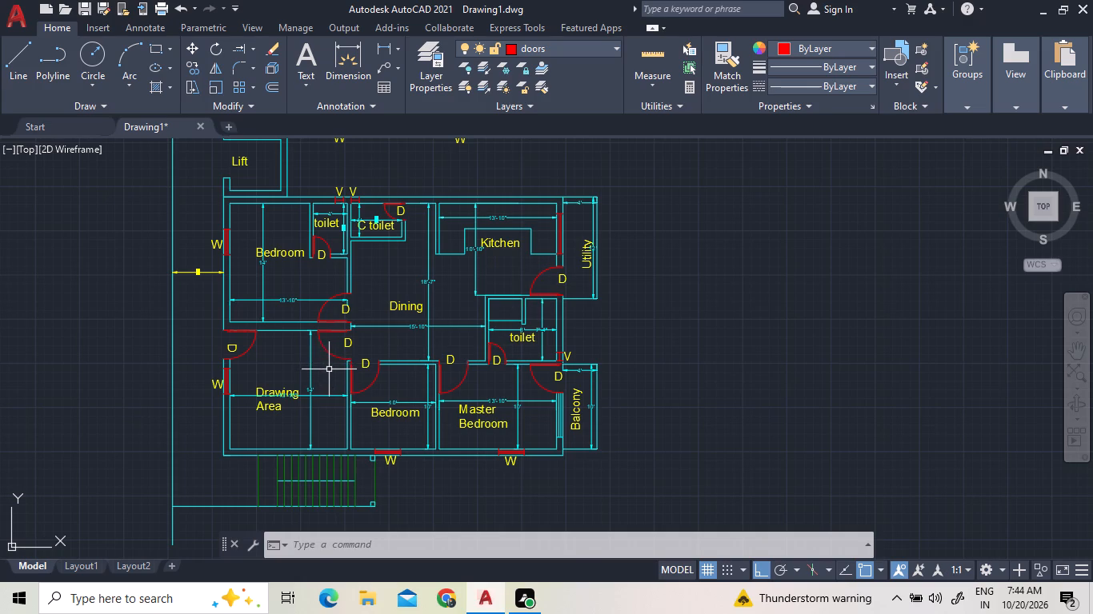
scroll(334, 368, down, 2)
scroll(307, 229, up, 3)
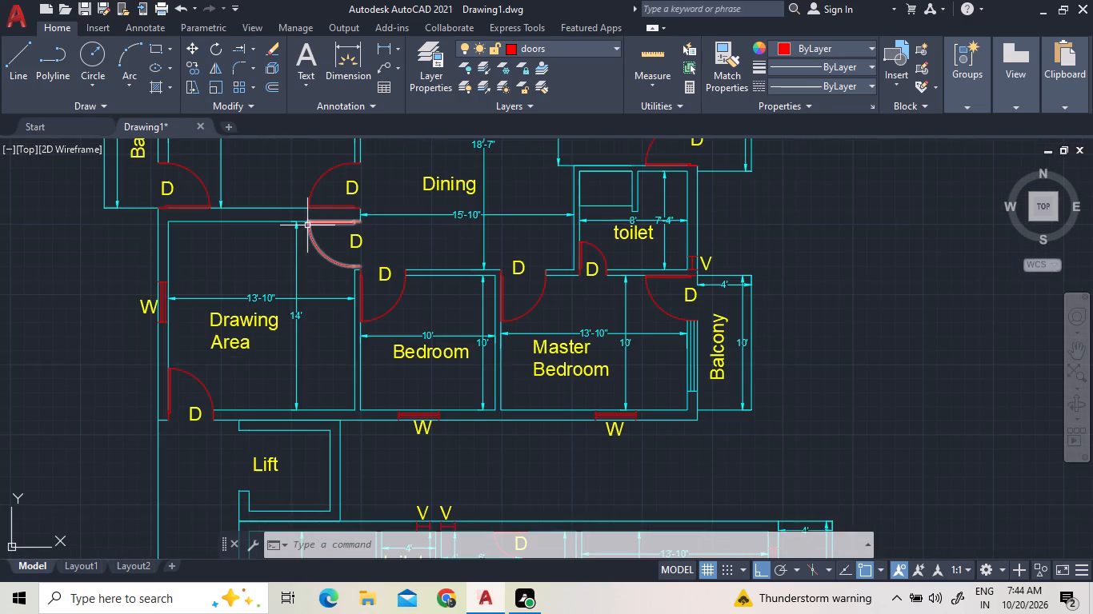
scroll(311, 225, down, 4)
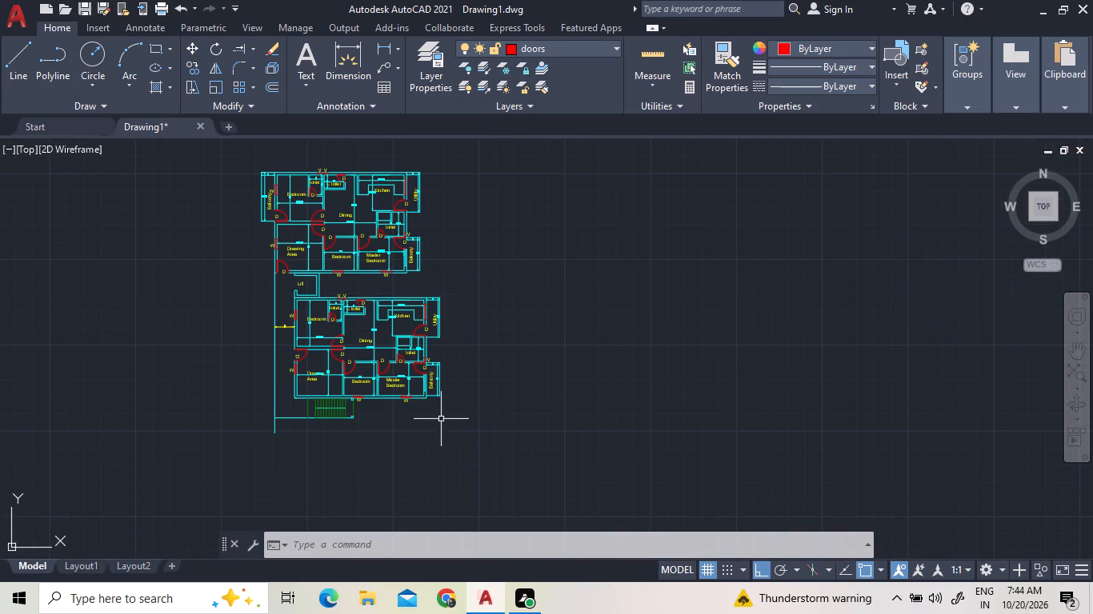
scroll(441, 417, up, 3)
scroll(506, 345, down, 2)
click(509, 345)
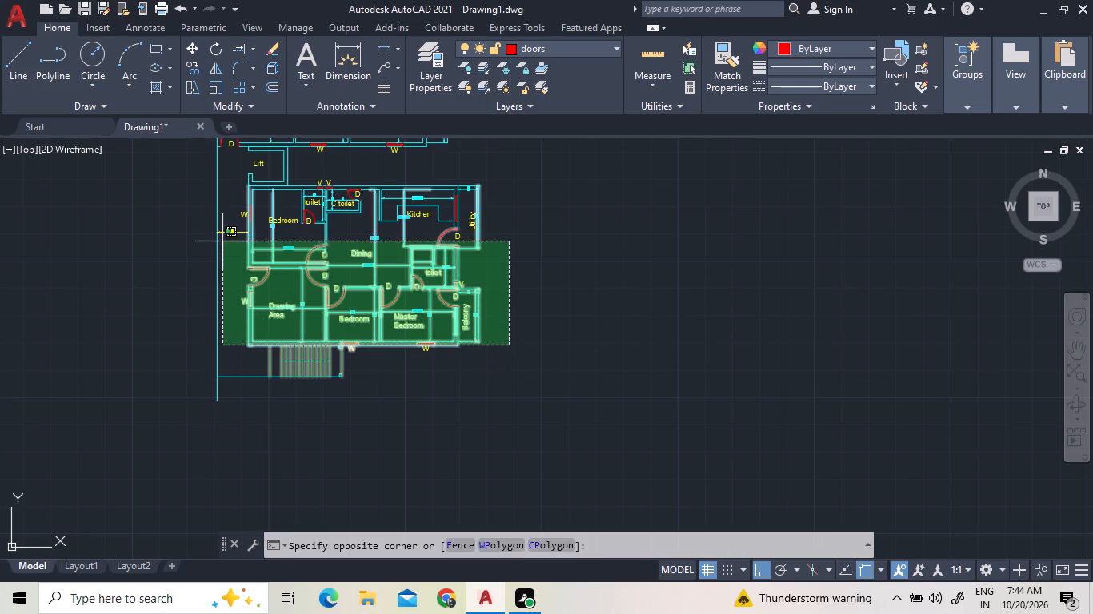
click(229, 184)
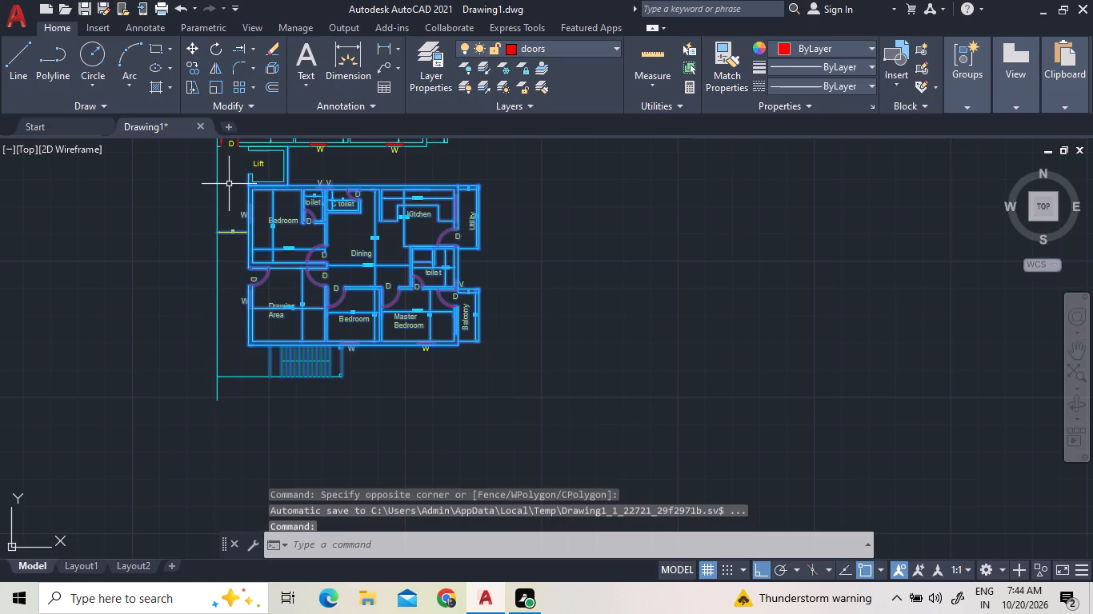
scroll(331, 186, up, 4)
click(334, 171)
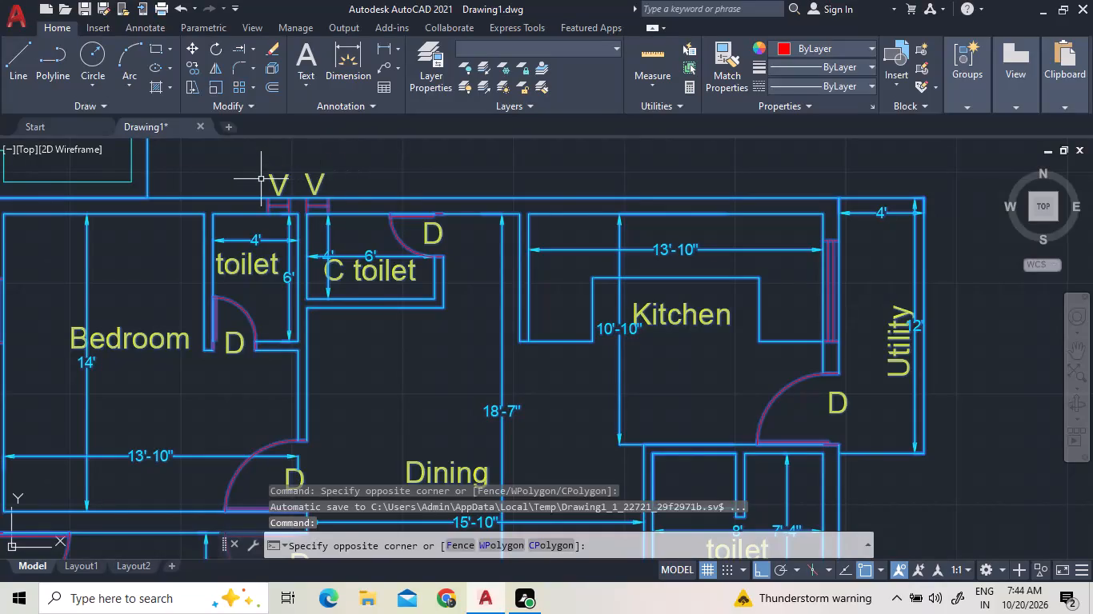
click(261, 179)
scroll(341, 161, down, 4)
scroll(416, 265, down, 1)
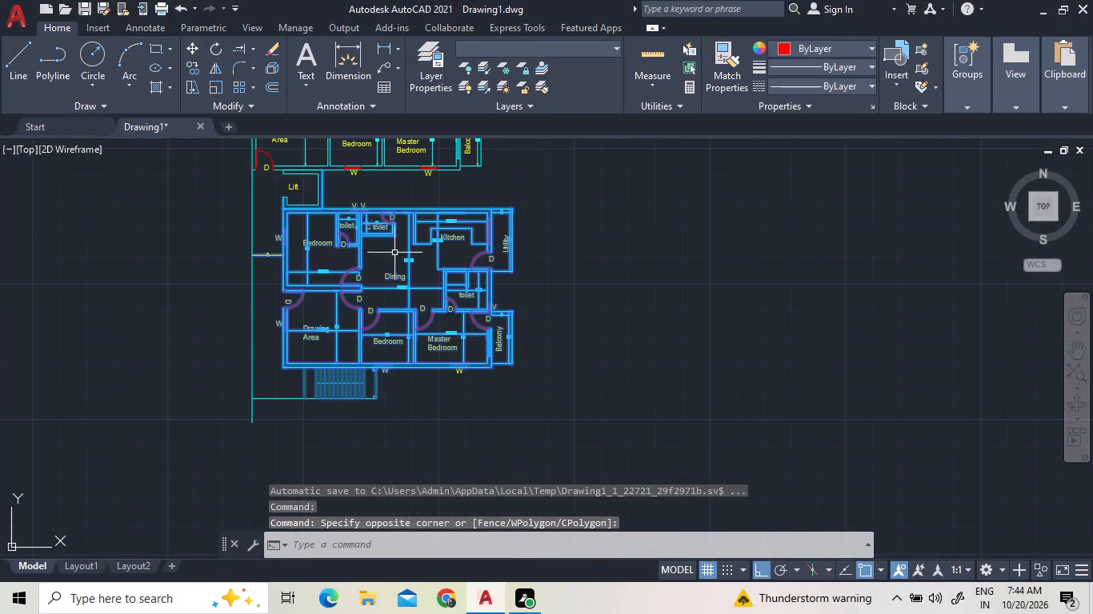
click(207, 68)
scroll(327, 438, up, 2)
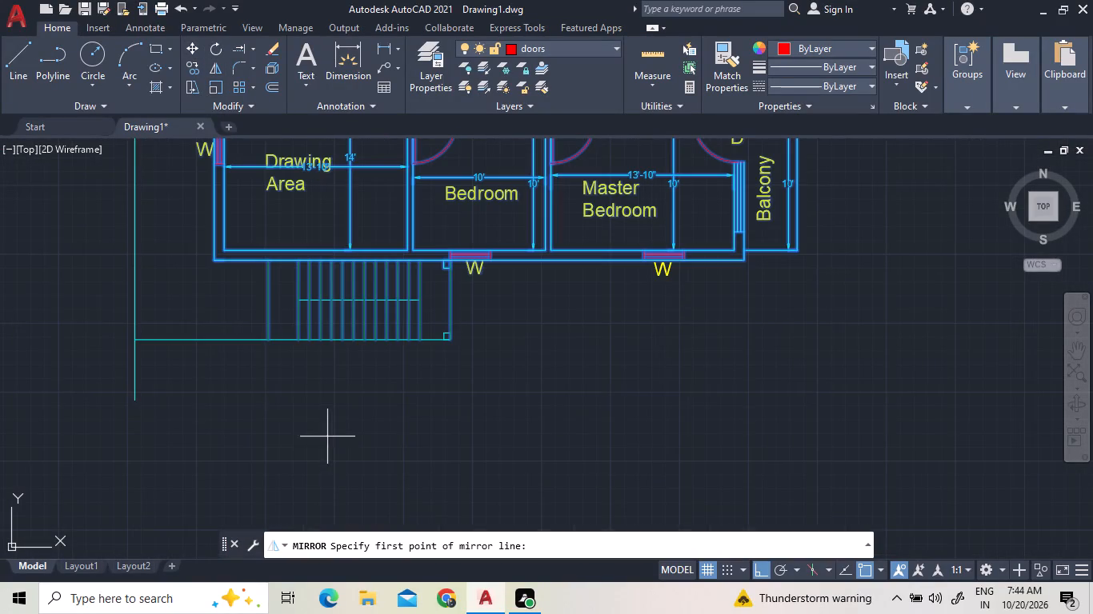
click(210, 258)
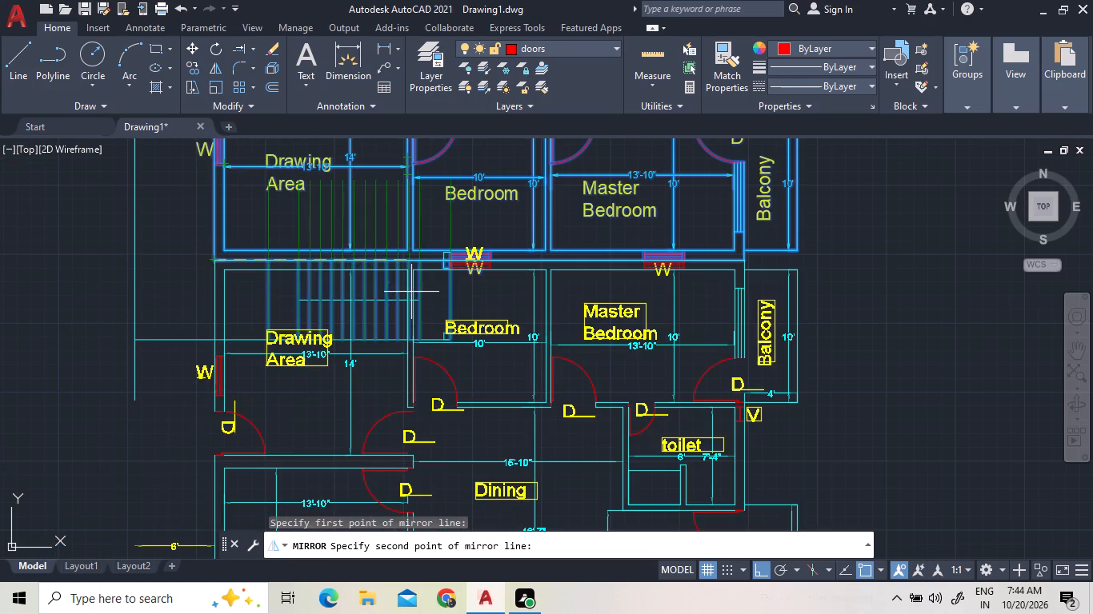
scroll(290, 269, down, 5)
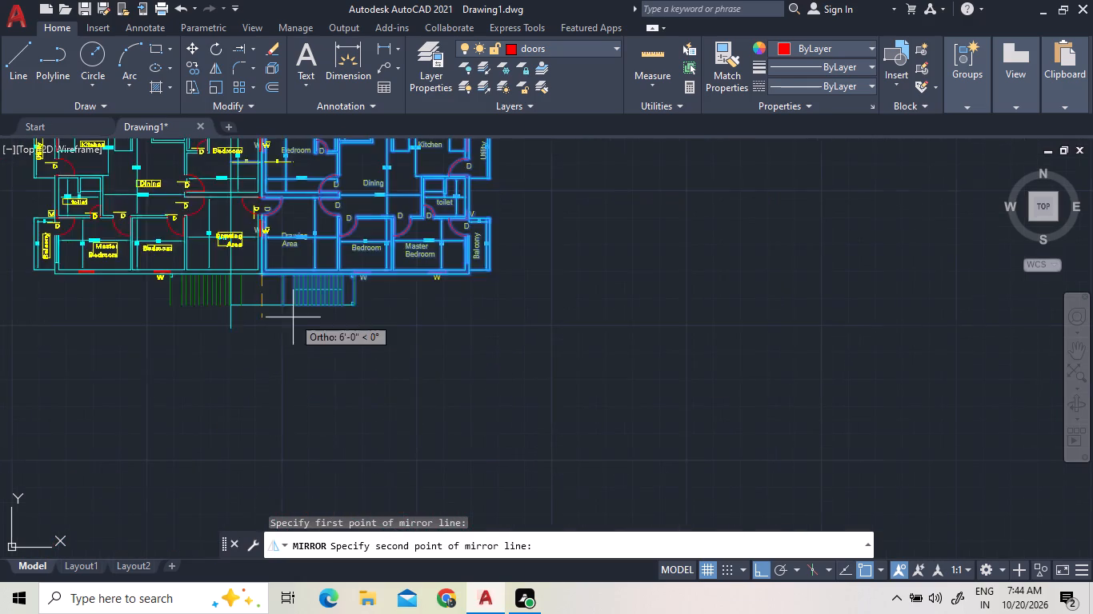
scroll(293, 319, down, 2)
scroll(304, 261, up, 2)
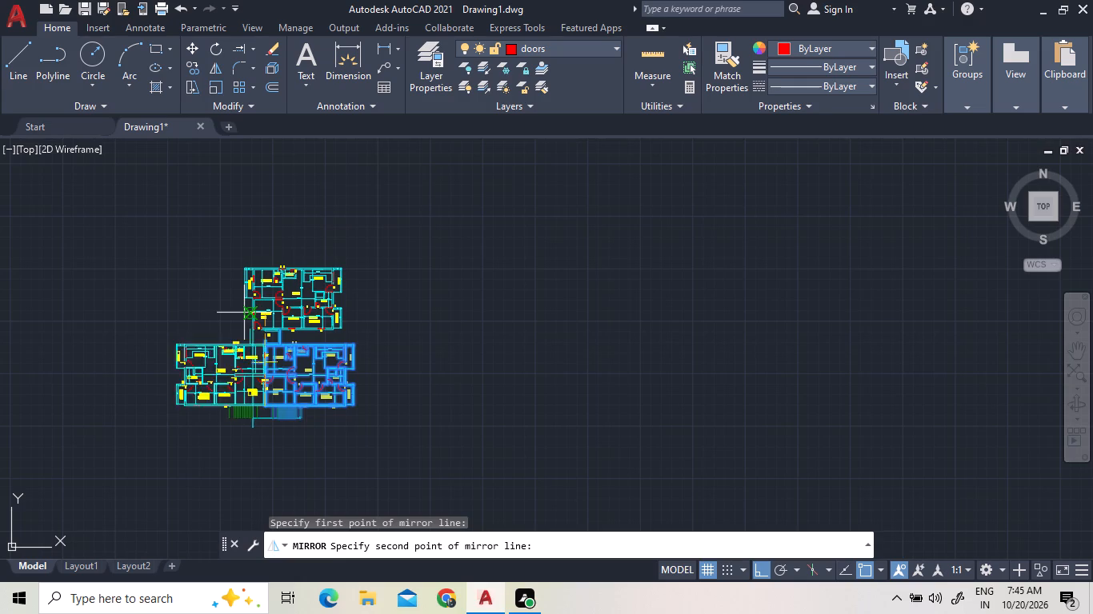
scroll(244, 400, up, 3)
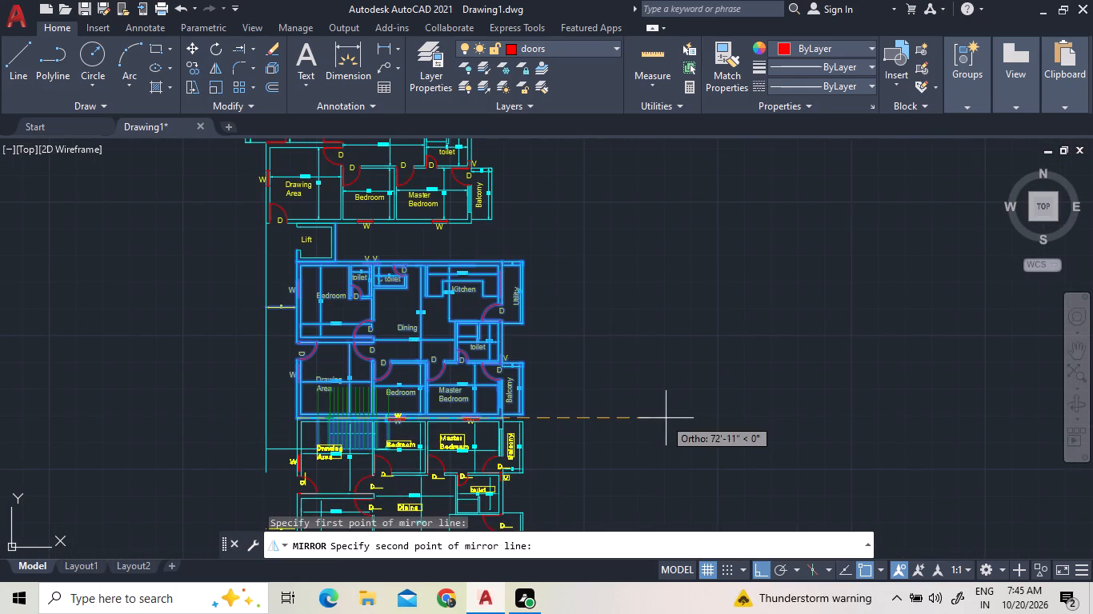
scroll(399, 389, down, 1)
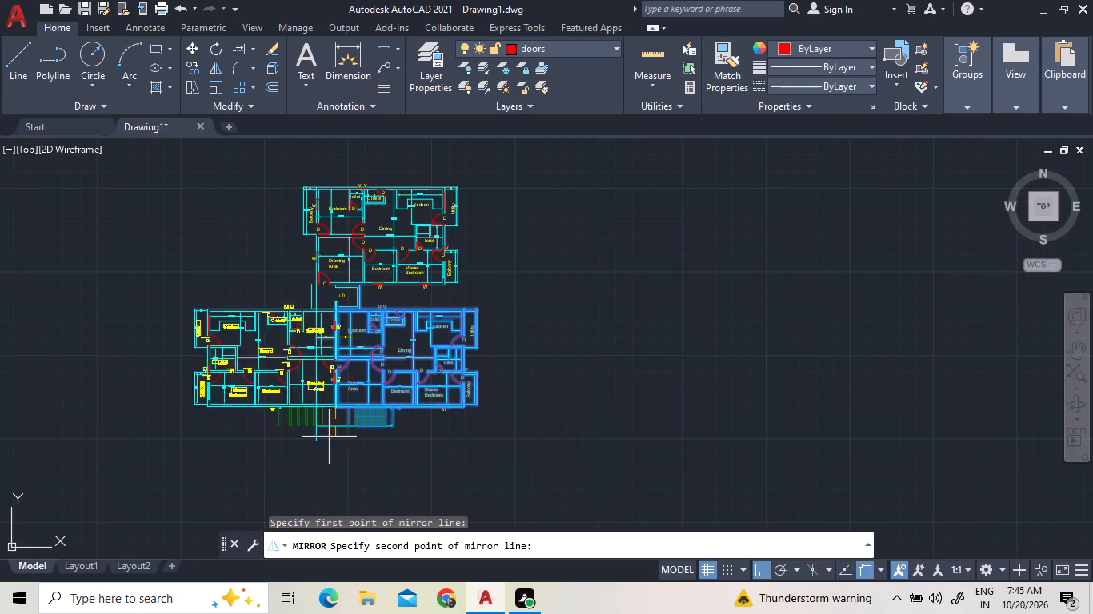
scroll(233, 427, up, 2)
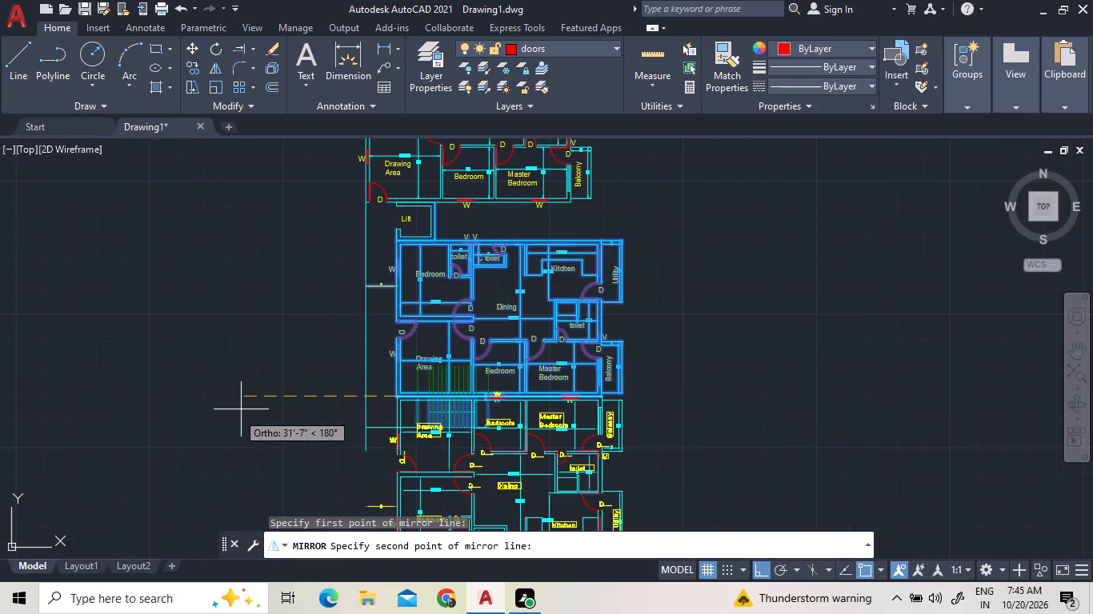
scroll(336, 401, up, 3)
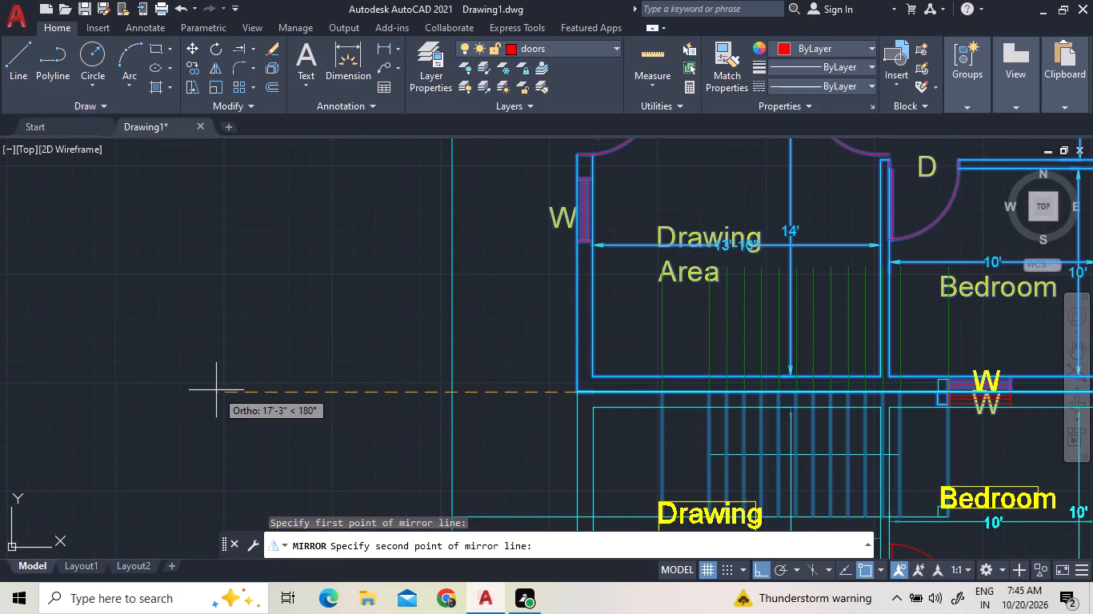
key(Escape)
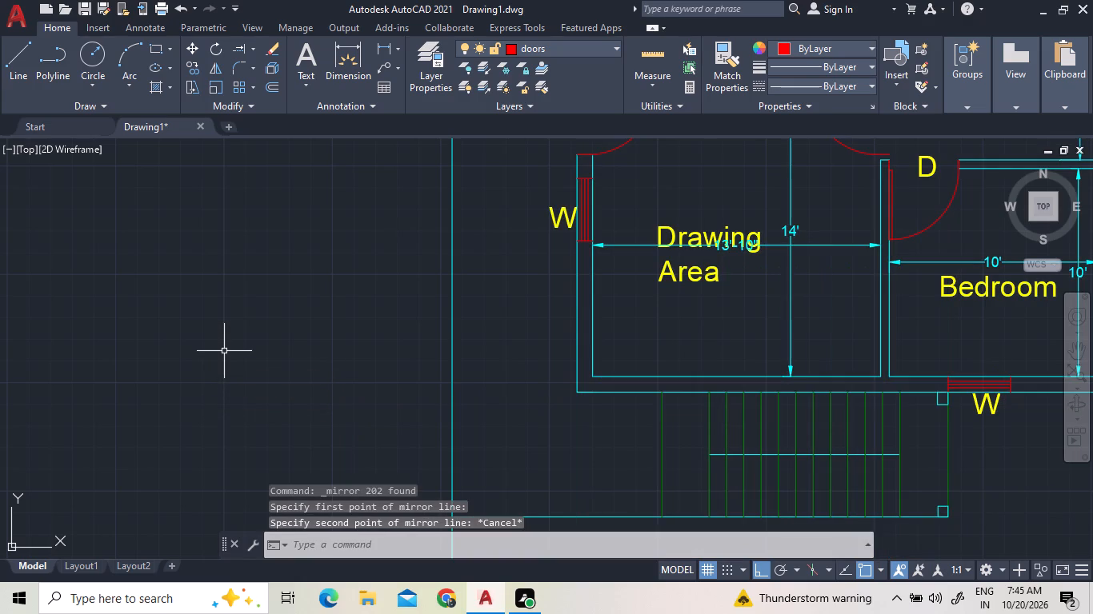
Copy the lower unit with its staircase, labels and dimensions horizontally into the empty space east of the plan.
scroll(276, 314, down, 3)
click(627, 376)
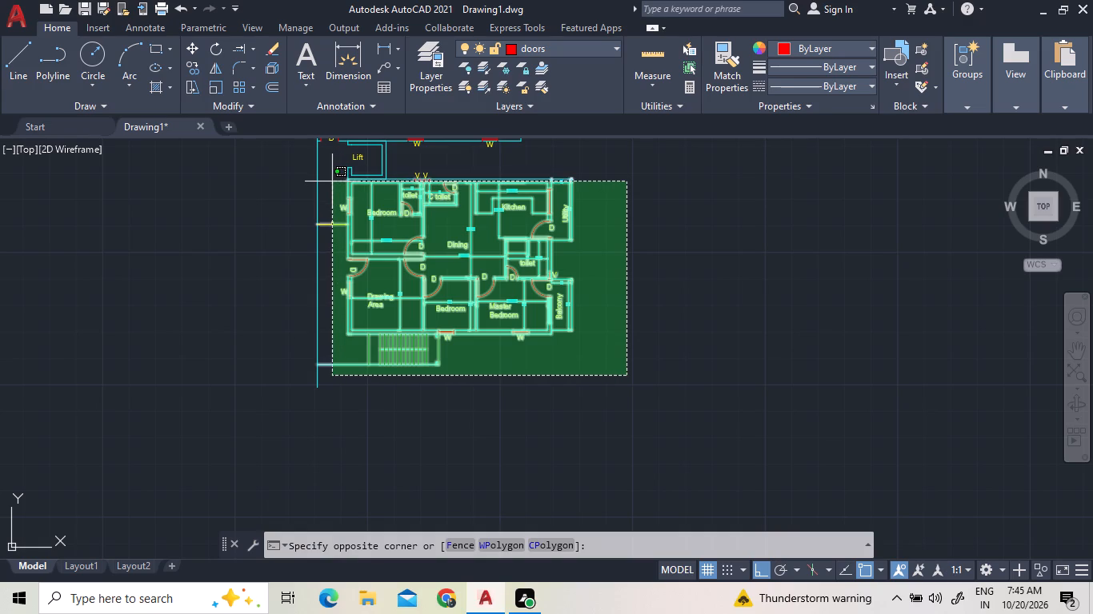
click(332, 181)
click(421, 172)
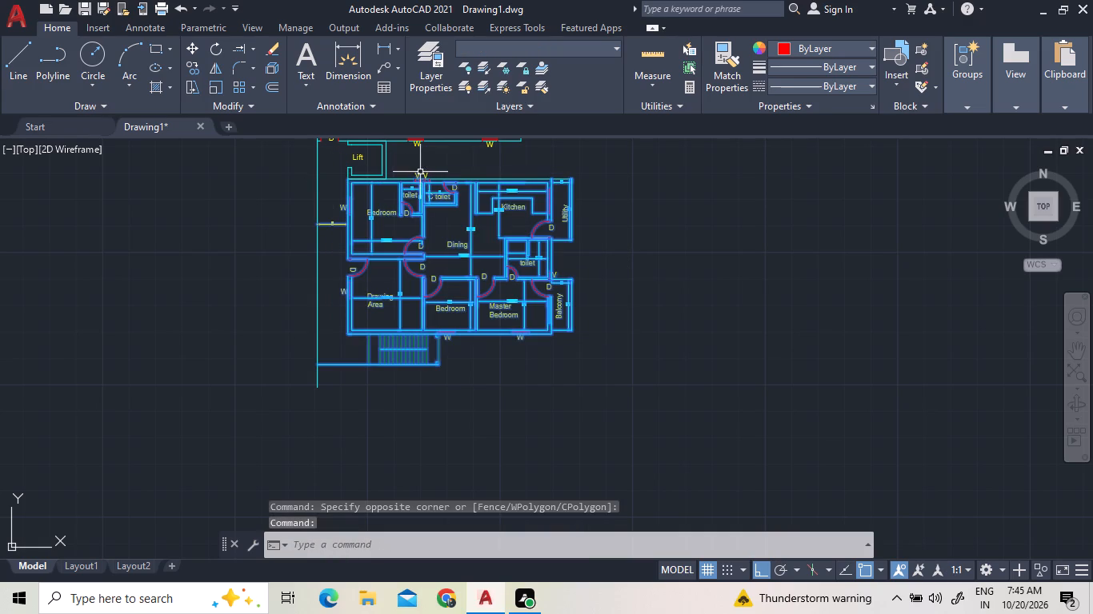
click(425, 173)
scroll(431, 175, up, 3)
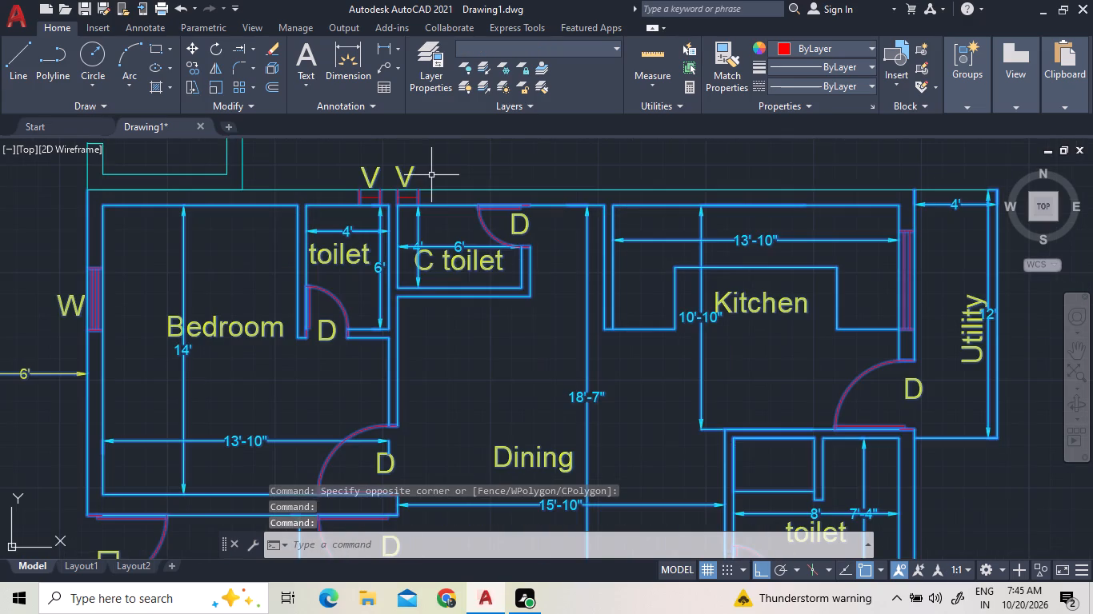
scroll(435, 173, down, 3)
right_click(498, 265)
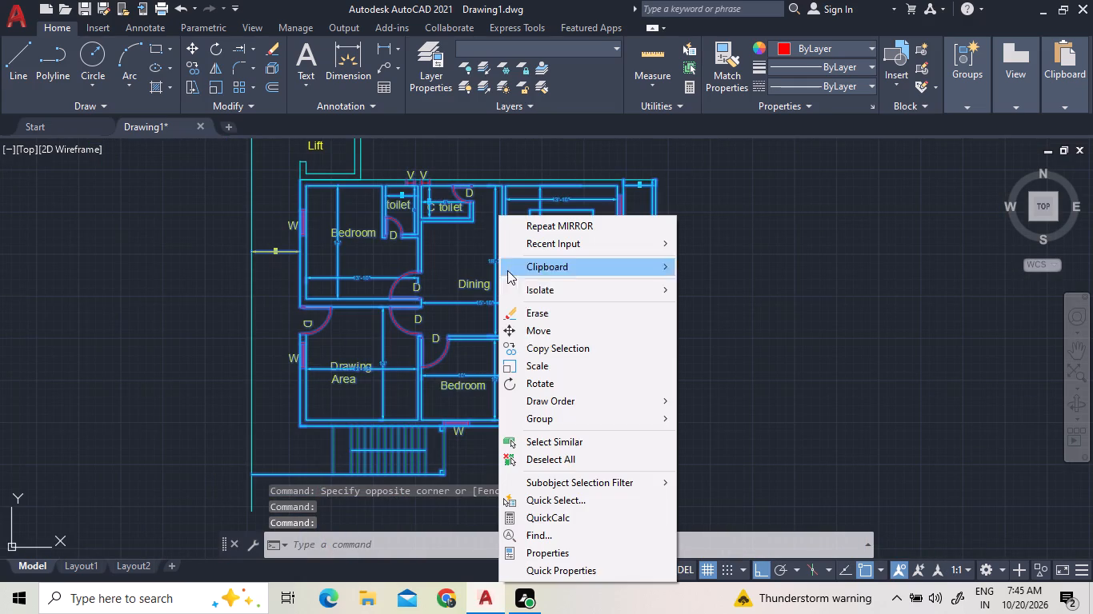
click(550, 353)
drag(550, 355, 541, 362)
scroll(237, 417, down, 3)
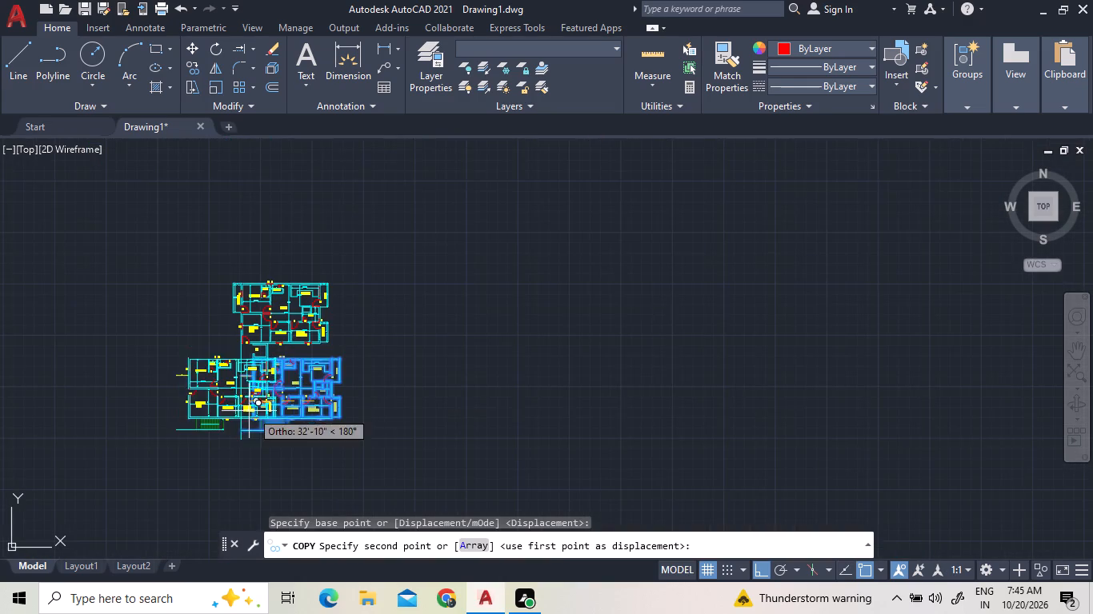
click(476, 497)
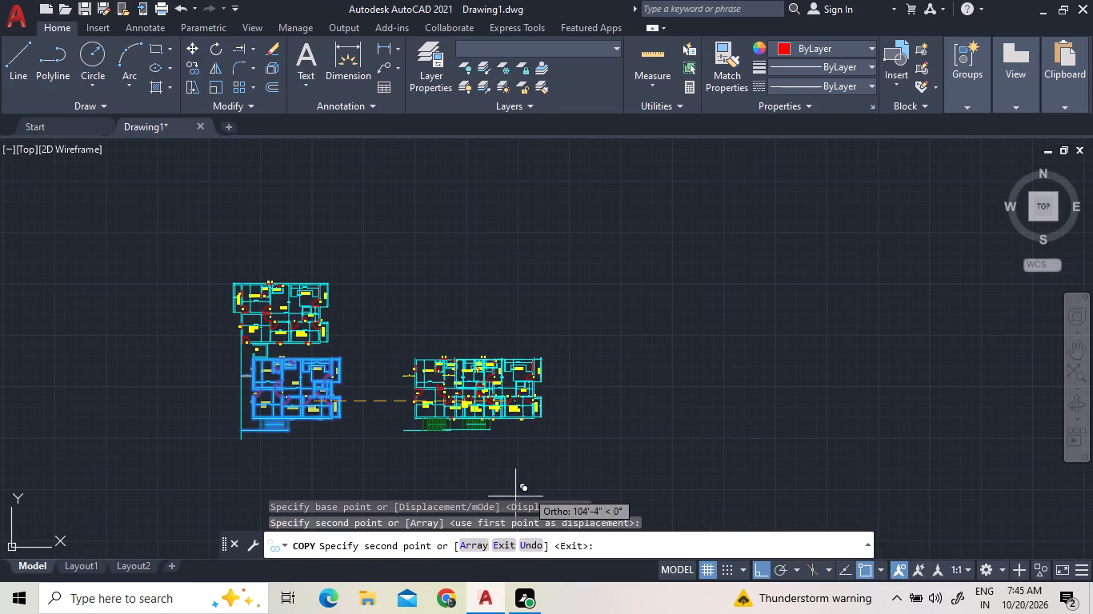
key(Escape)
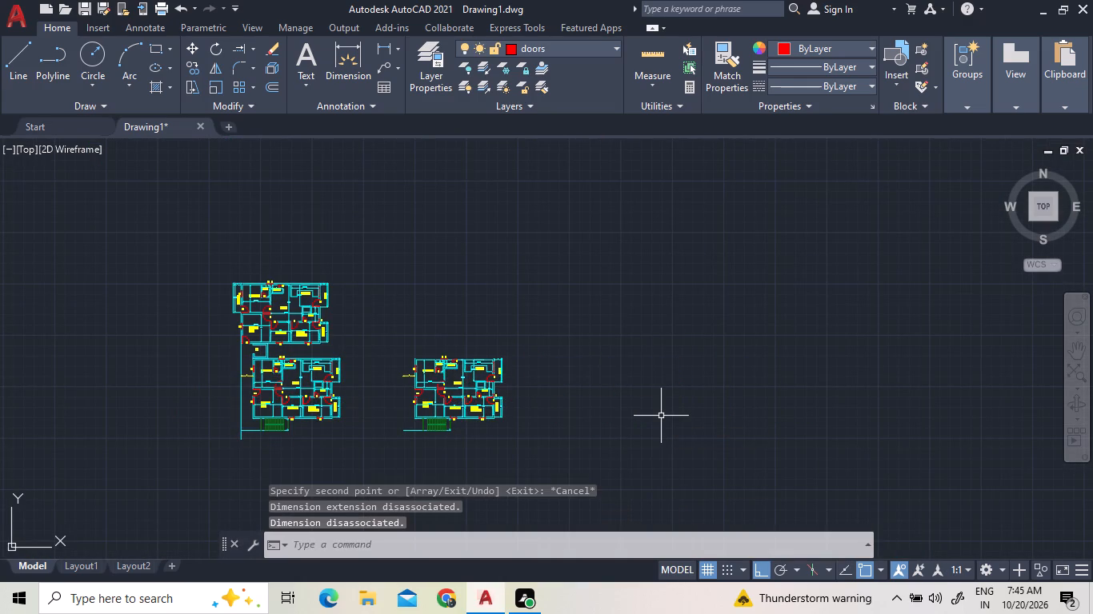
Erase the staircase and its surrounding boundary lines south of the copied east unit.
scroll(460, 417, up, 3)
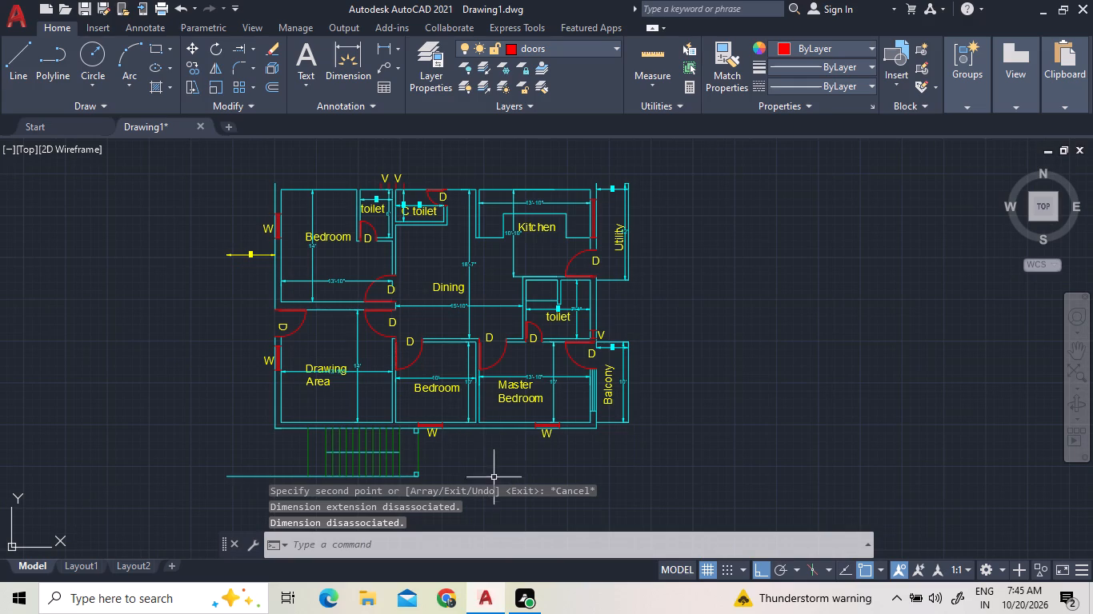
scroll(494, 468, down, 2)
scroll(486, 480, up, 3)
drag(484, 479, 444, 476)
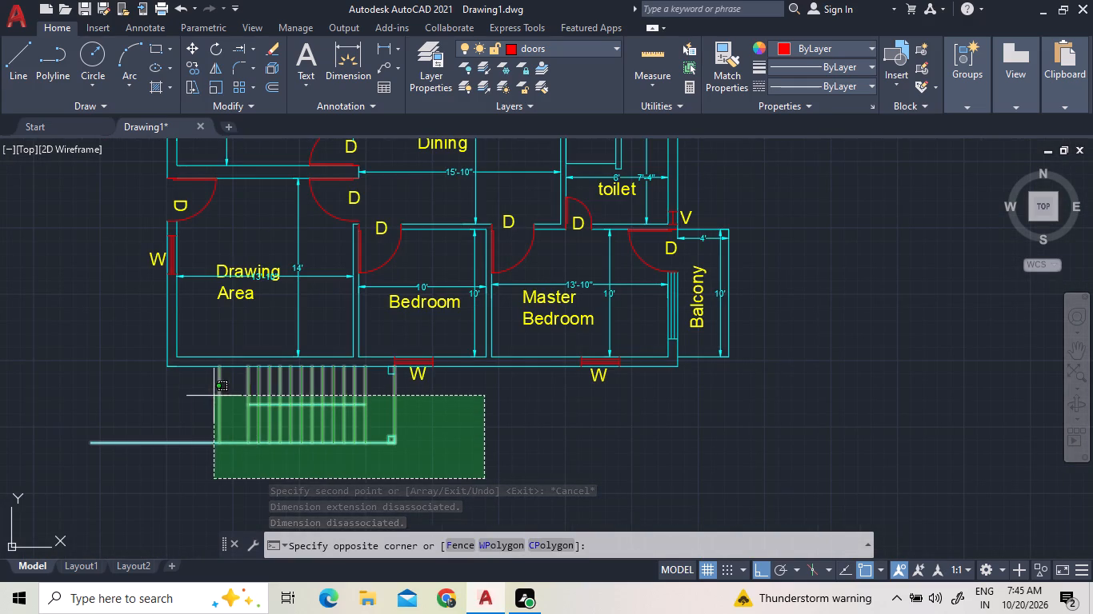
click(169, 393)
key(Delete)
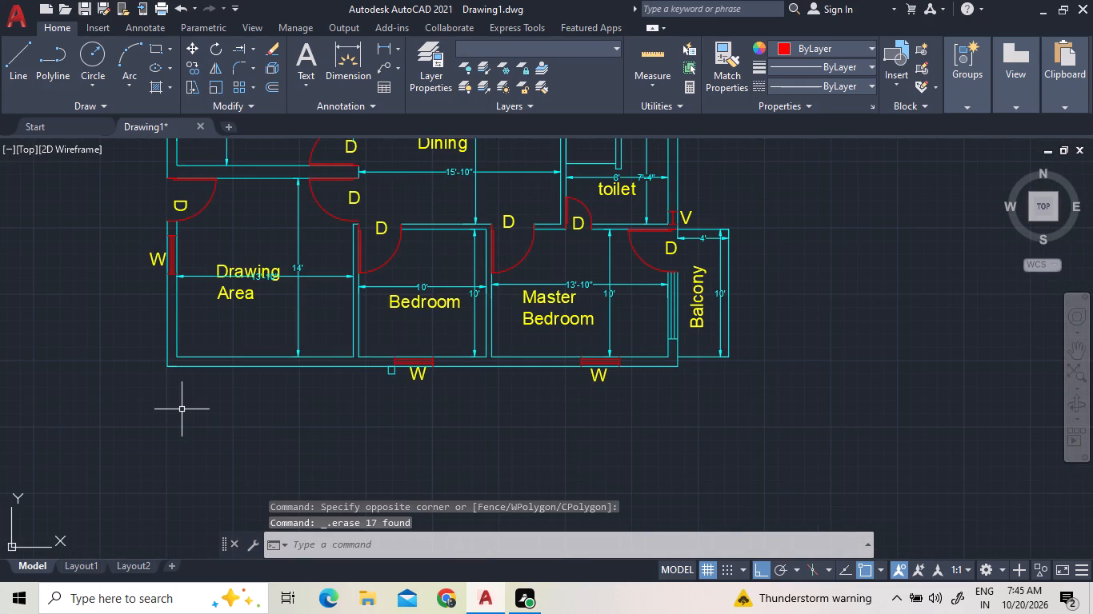
Erase the small leftover square below the copied unit's south wall, beside the middle Bedroom's window.
scroll(441, 353, up, 2)
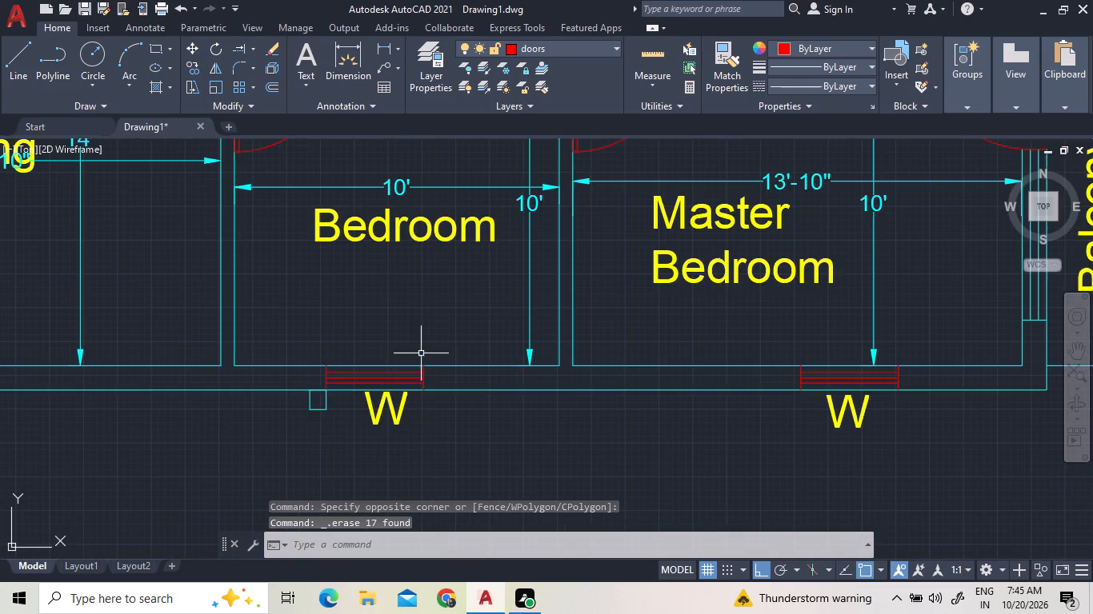
click(330, 422)
click(306, 401)
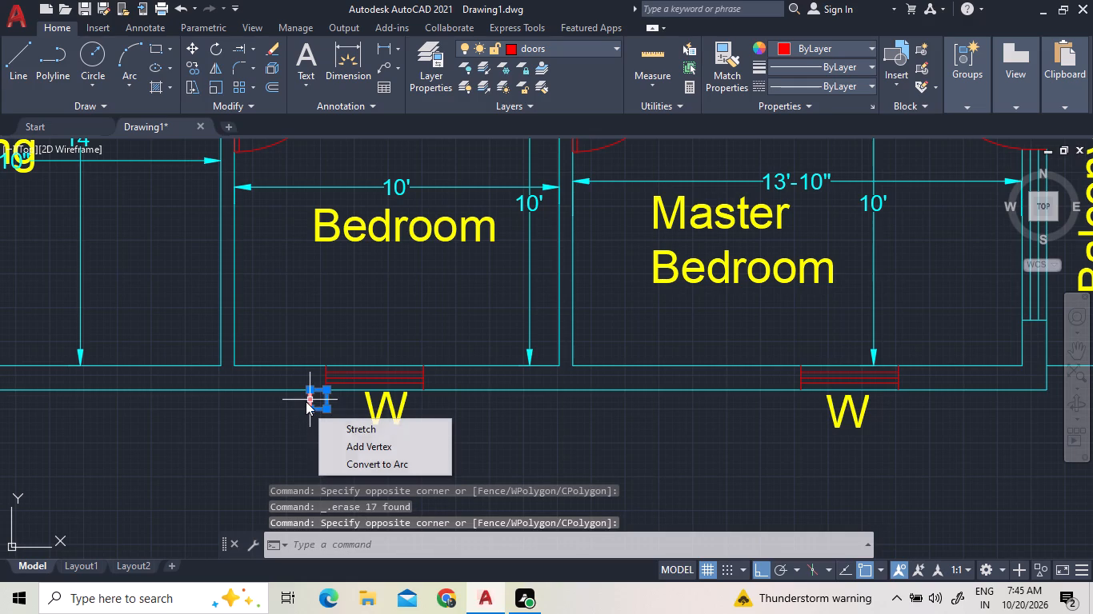
key(Delete)
key(Delete)
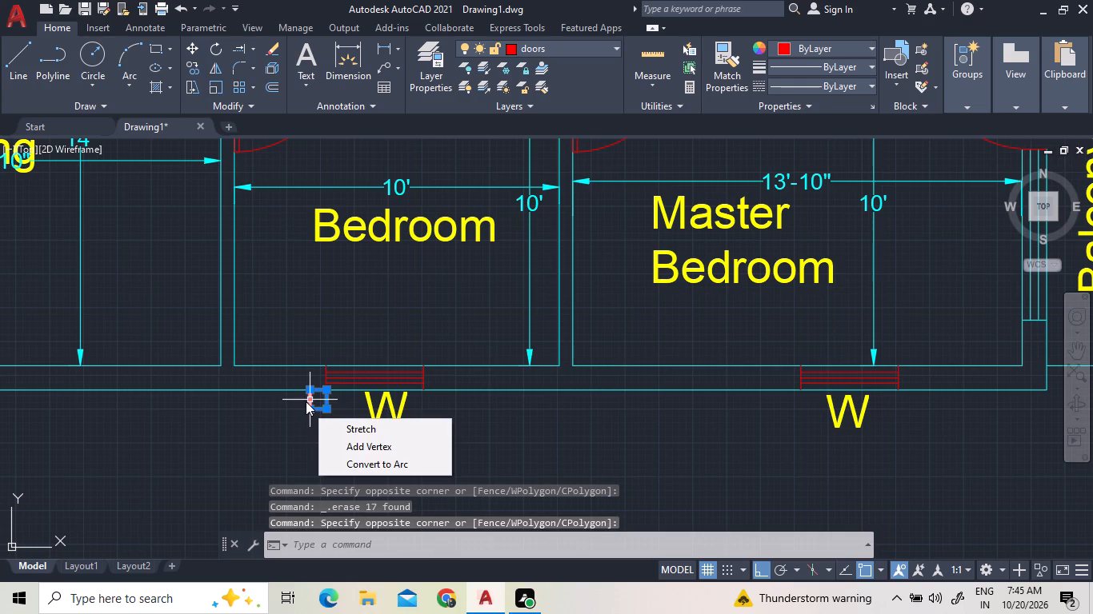
key(Delete)
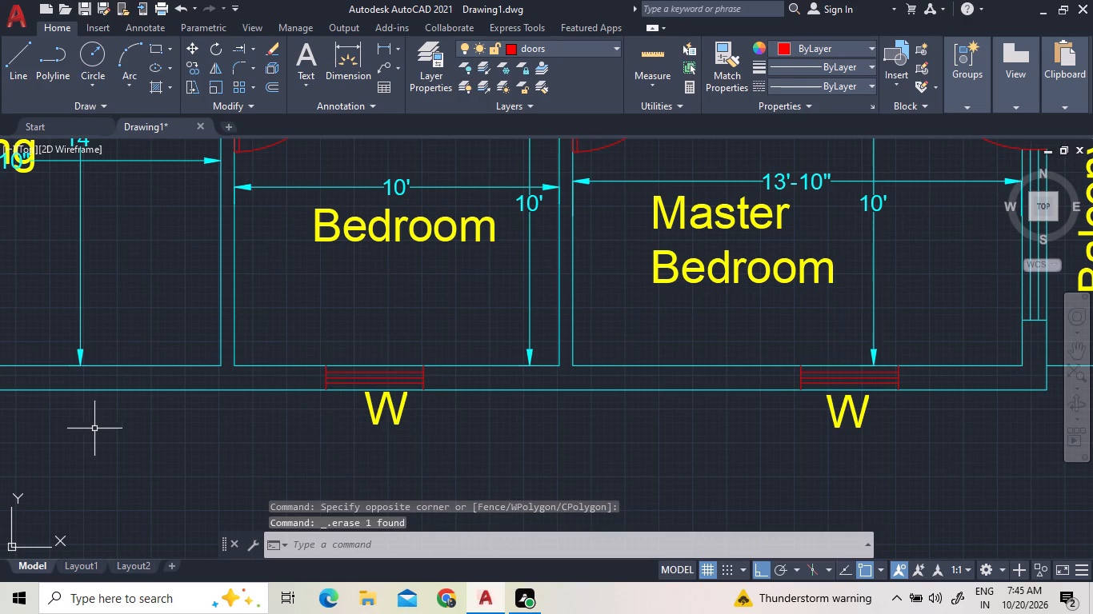
Erase the yellow horizontal dimension outside the copied unit's west wall, beside the upper Bedroom.
scroll(404, 377, up, 1)
scroll(409, 377, down, 3)
scroll(198, 289, down, 1)
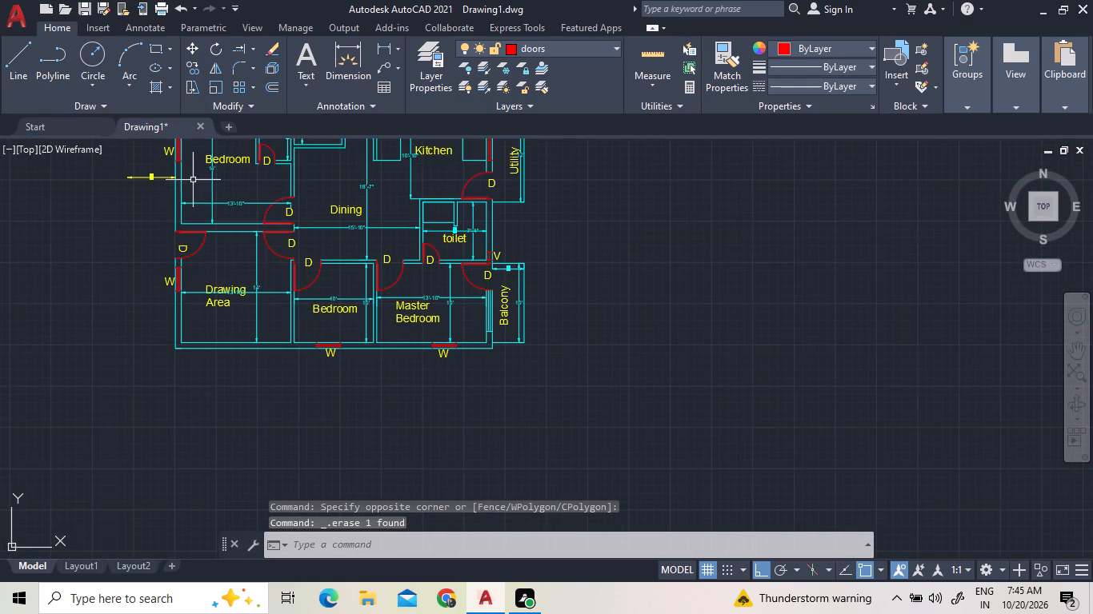
scroll(119, 163, up, 3)
drag(260, 256, 245, 242)
click(192, 209)
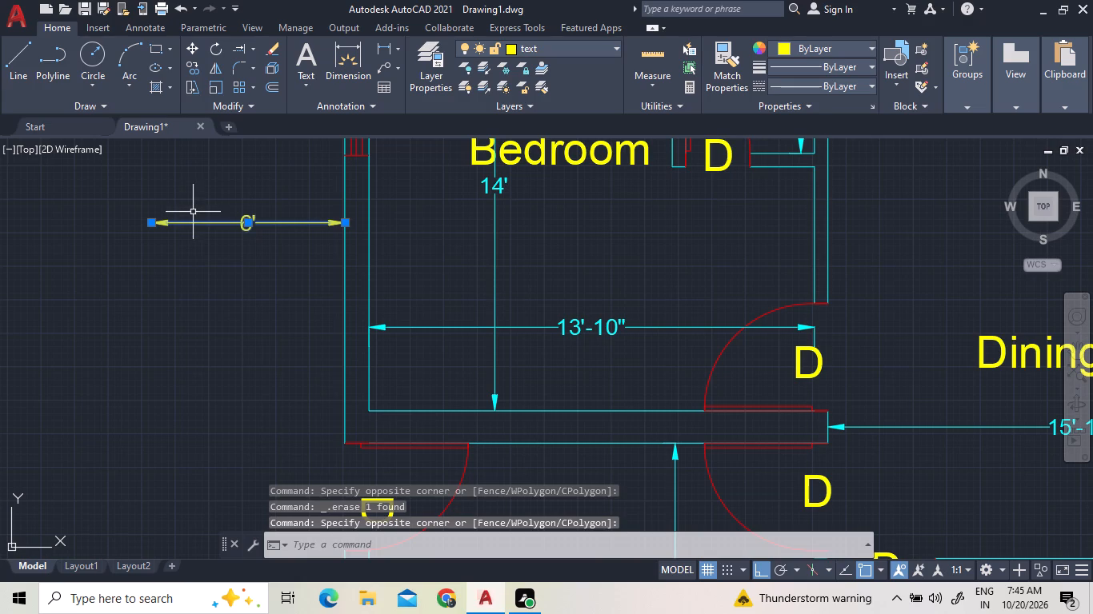
key(Delete)
On the rooms layer, draw the copied unit's outer north wall line from its northwest corner to the Utility's northeast corner.
scroll(359, 123, down, 6)
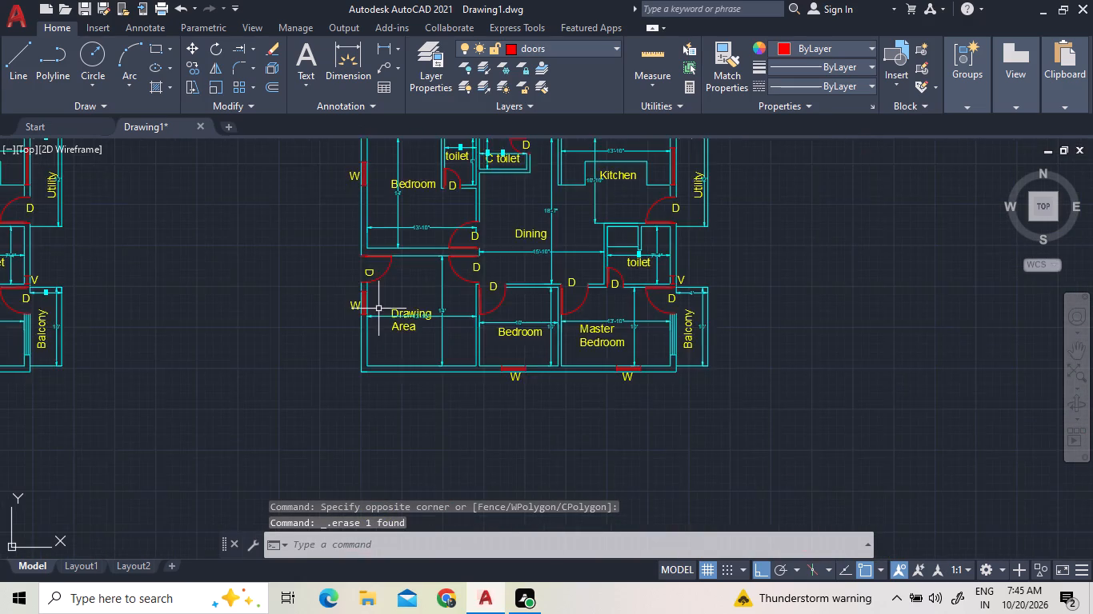
scroll(378, 309, down, 1)
scroll(449, 196, up, 1)
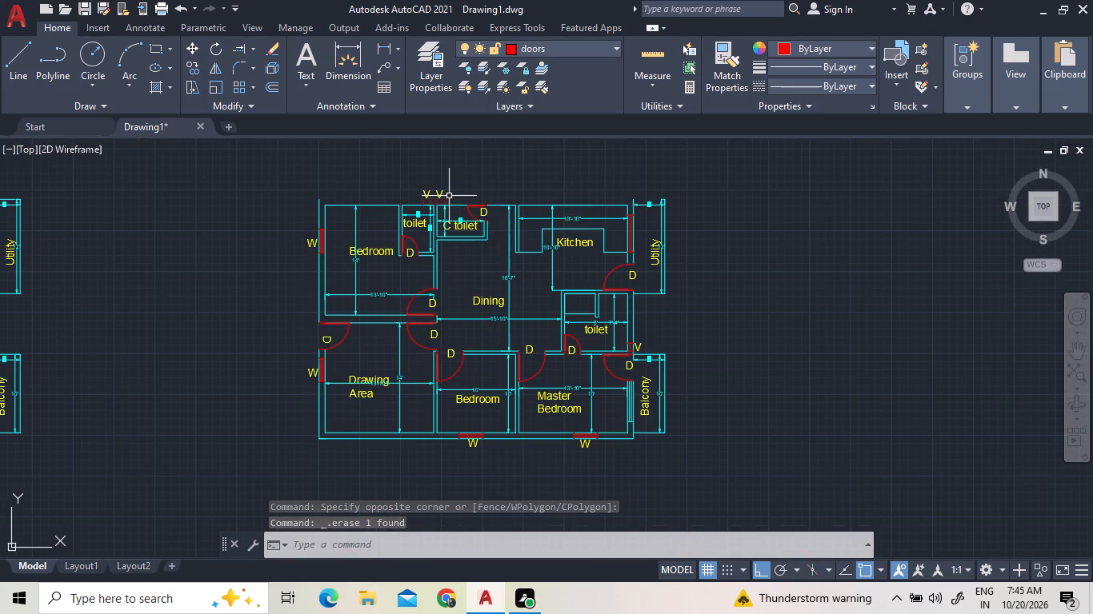
scroll(445, 195, up, 2)
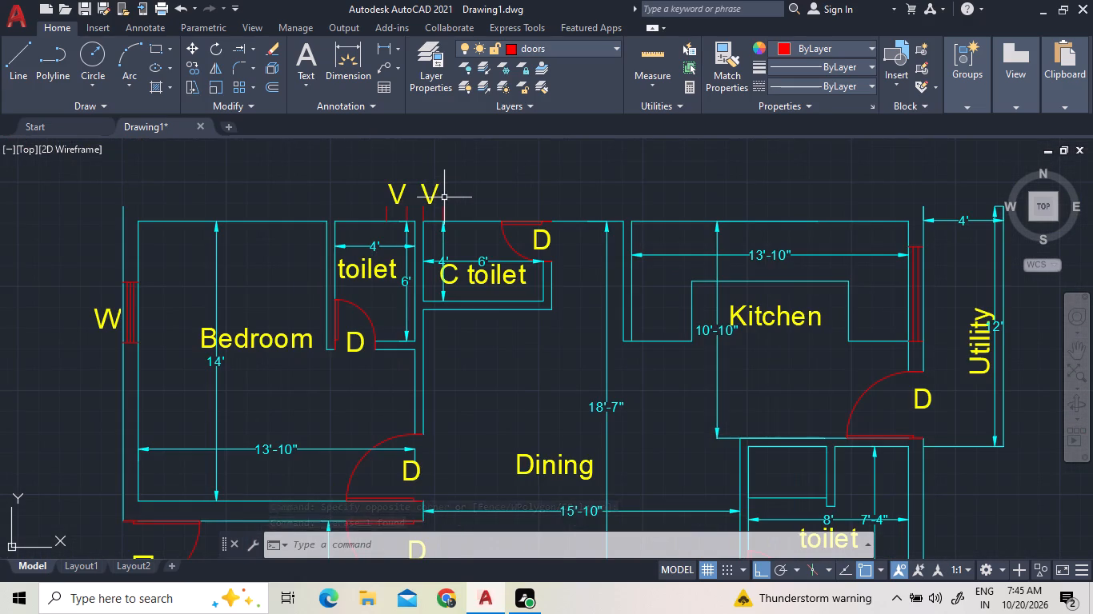
click(22, 51)
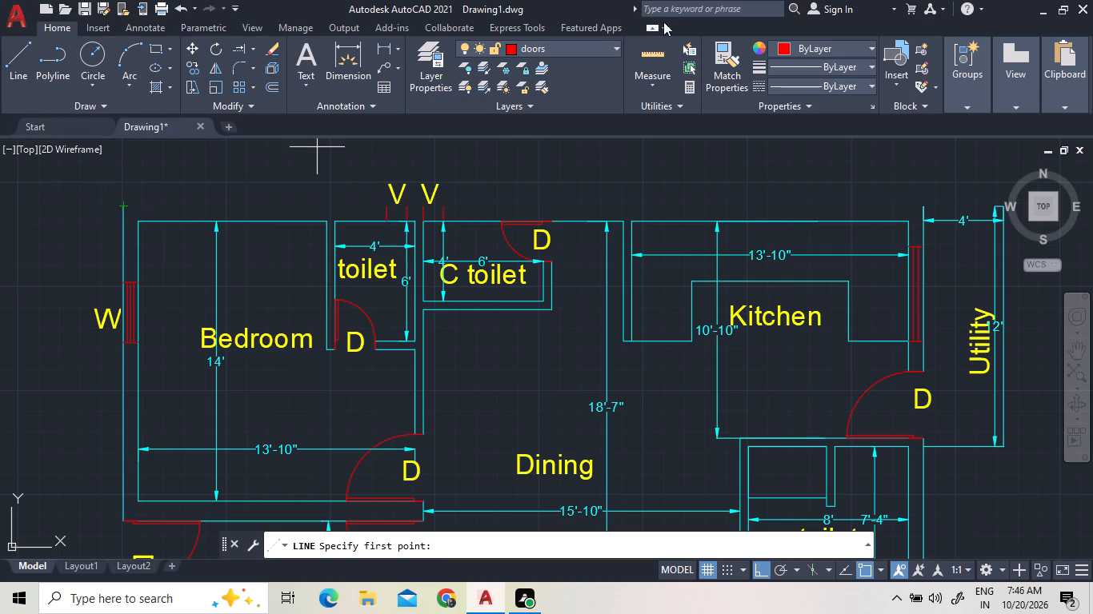
click(607, 52)
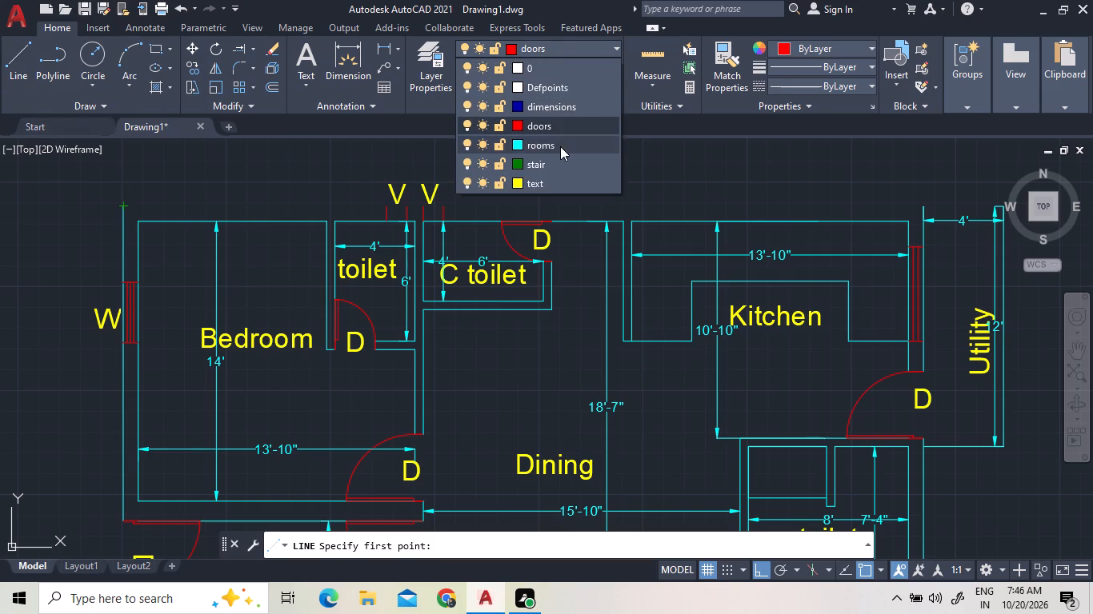
click(560, 146)
click(12, 73)
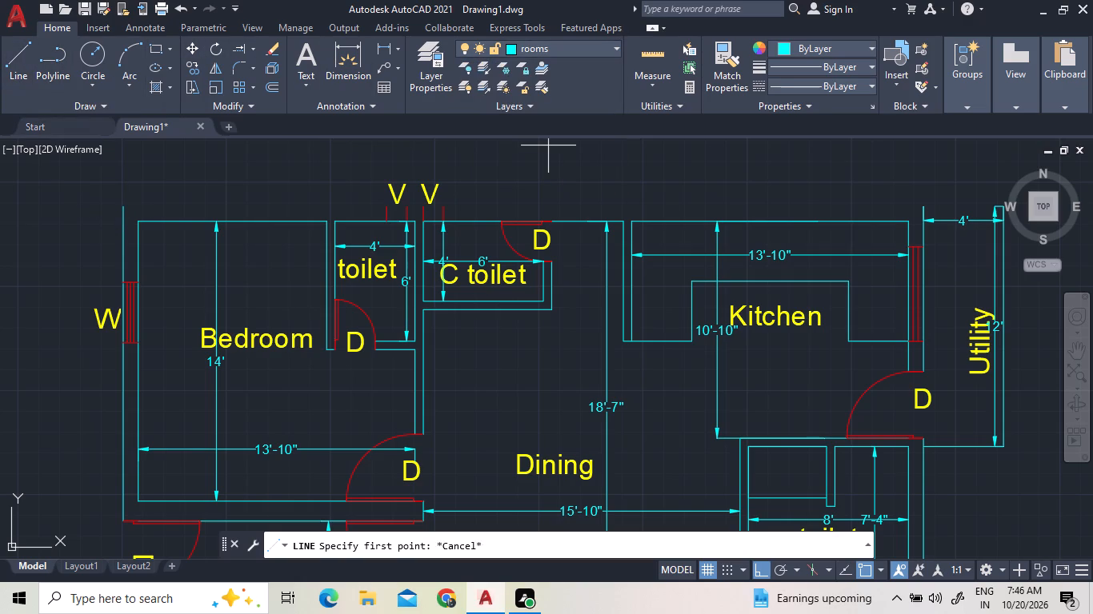
click(122, 208)
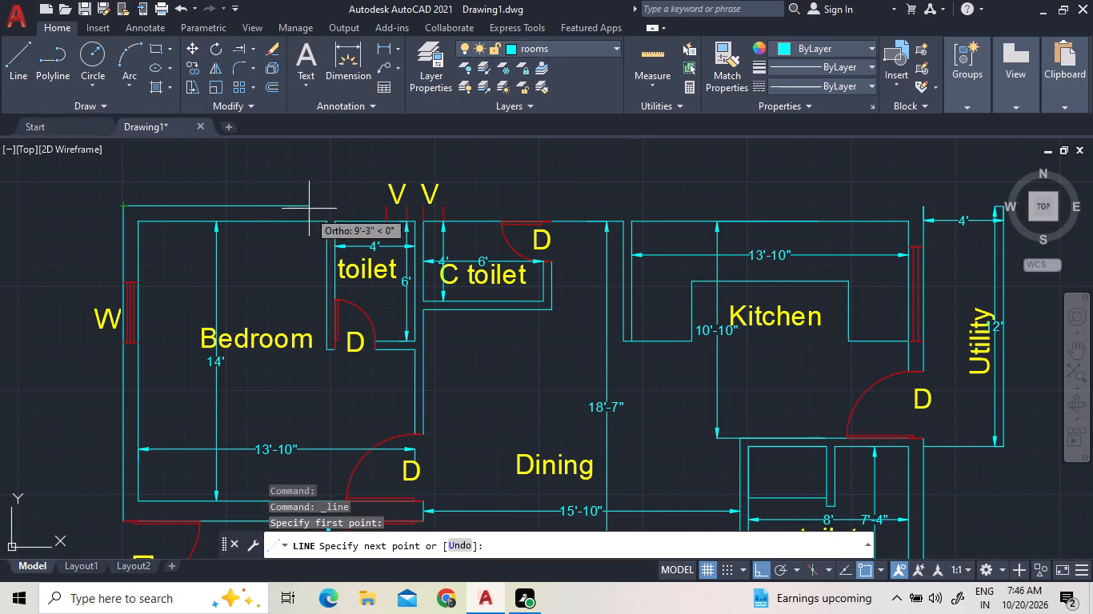
scroll(309, 209, down, 3)
scroll(502, 215, up, 3)
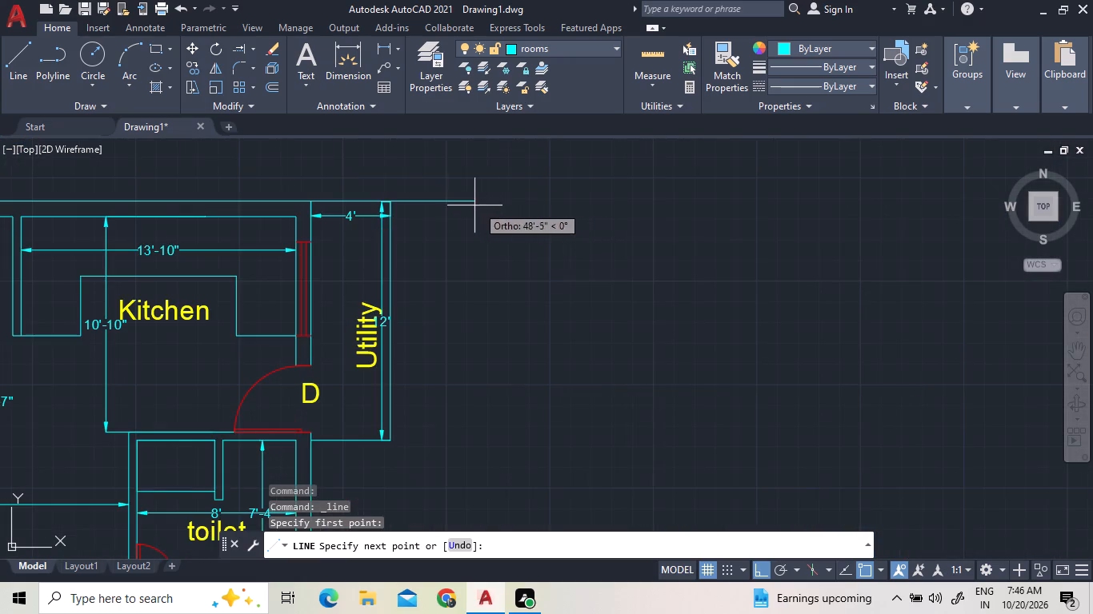
scroll(398, 197, up, 3)
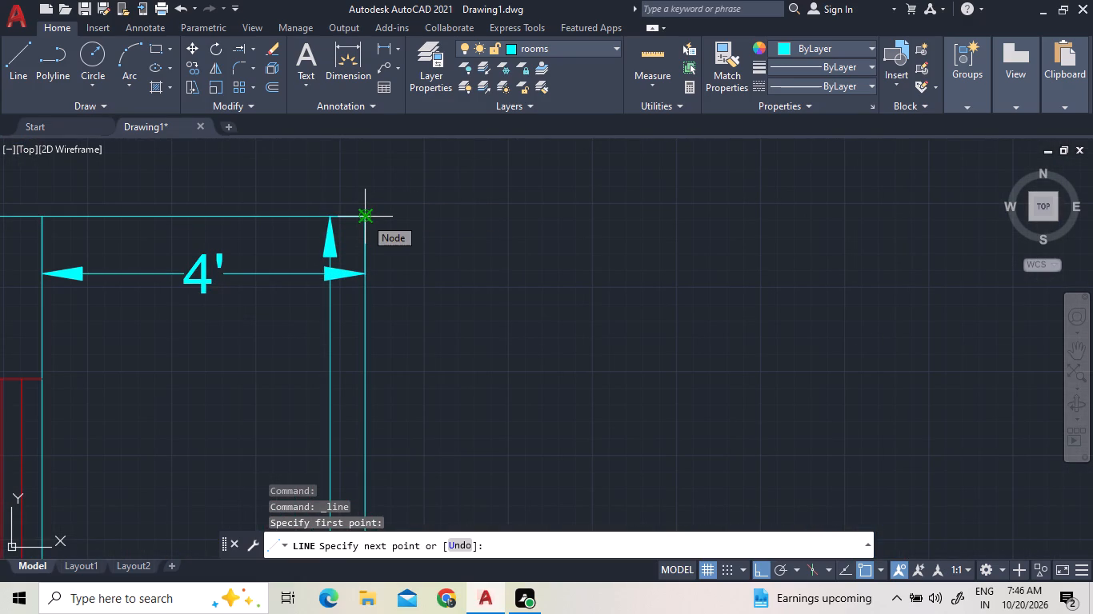
click(365, 217)
right_click(460, 209)
click(460, 210)
click(466, 214)
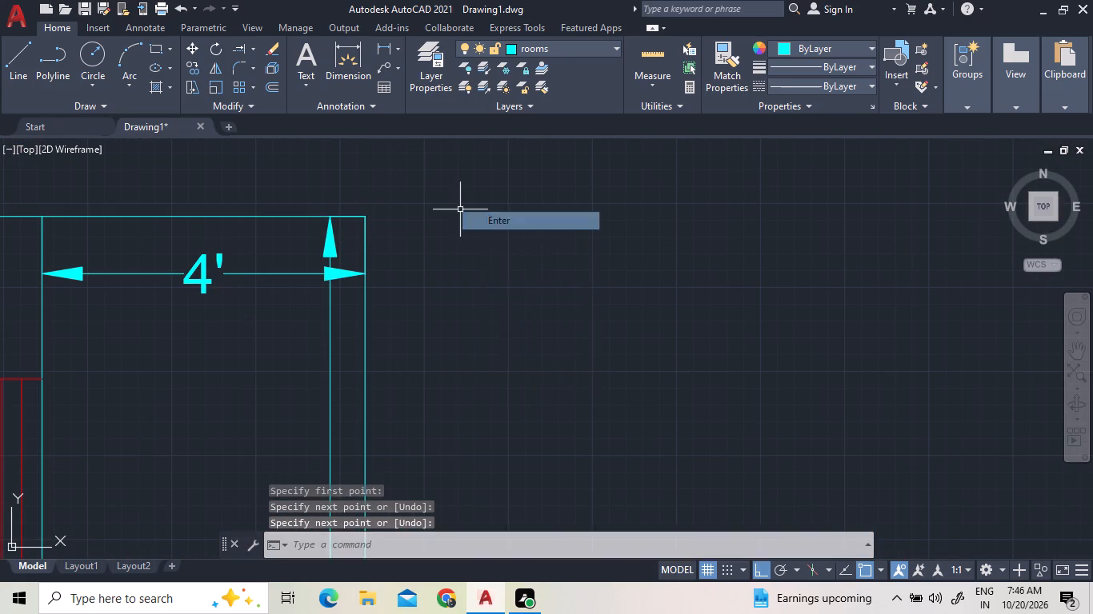
On the doors layer, draw a horizontal centre line across each of the two ventilators above the toilet and C toilet.
scroll(680, 255, down, 3)
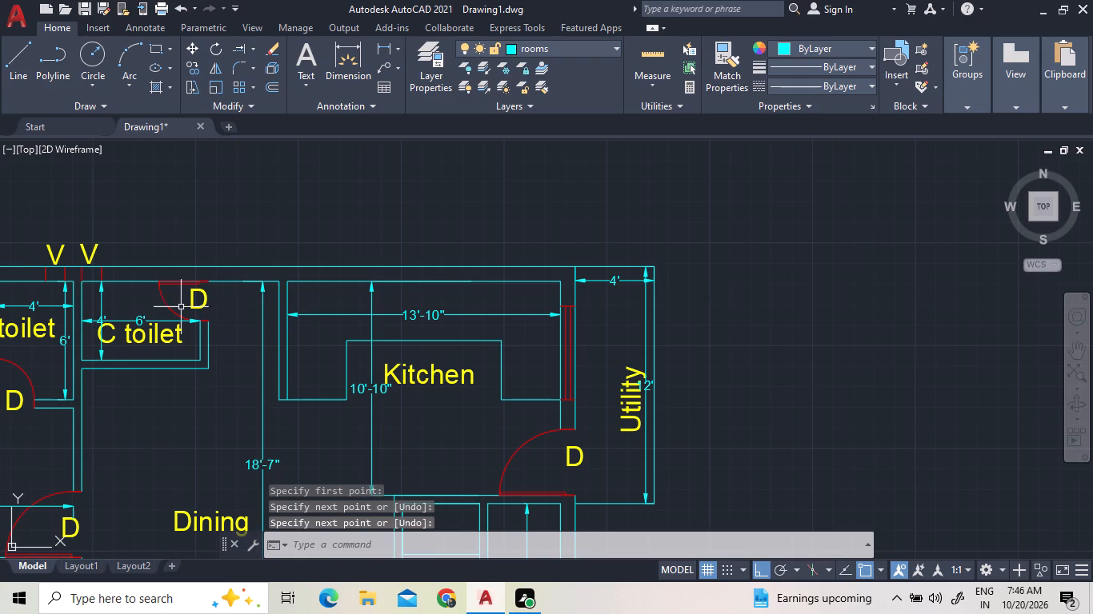
scroll(54, 277, up, 2)
scroll(126, 259, down, 5)
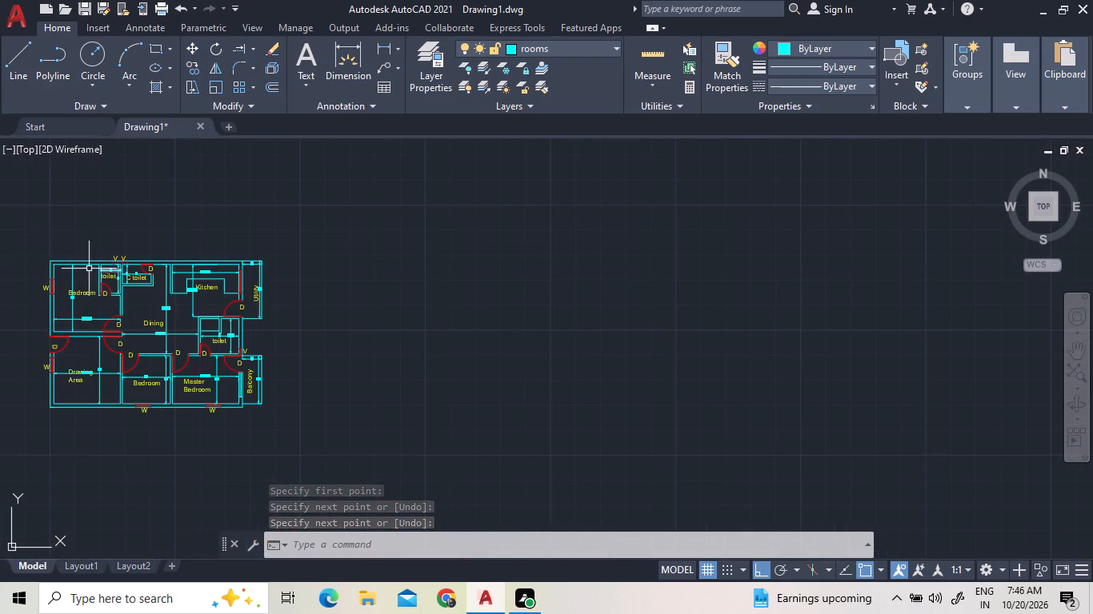
scroll(84, 269, up, 3)
scroll(234, 248, up, 2)
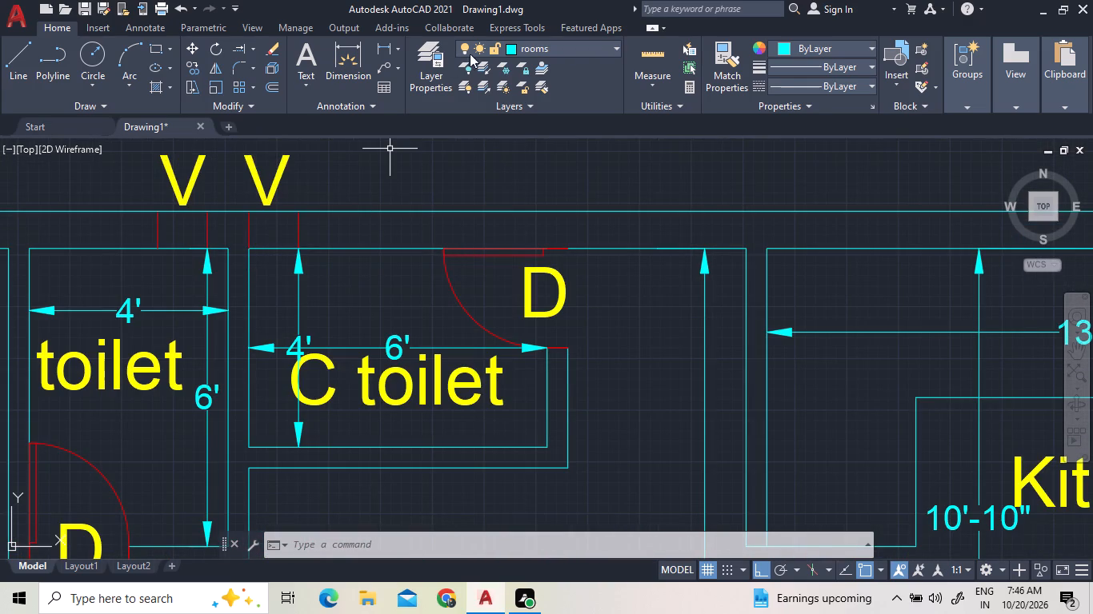
click(543, 58)
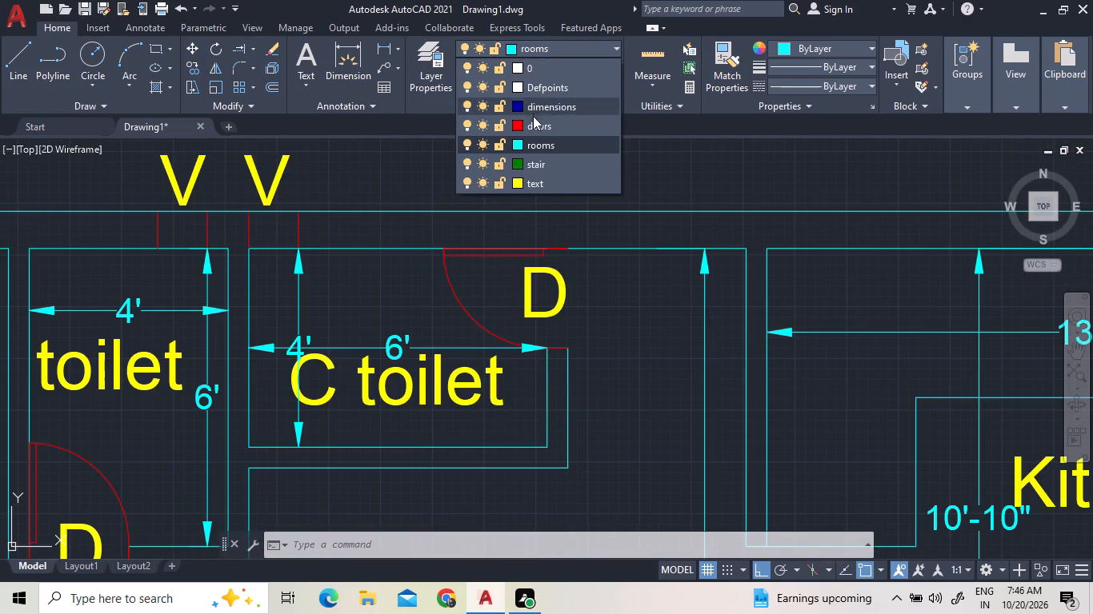
click(531, 126)
click(10, 70)
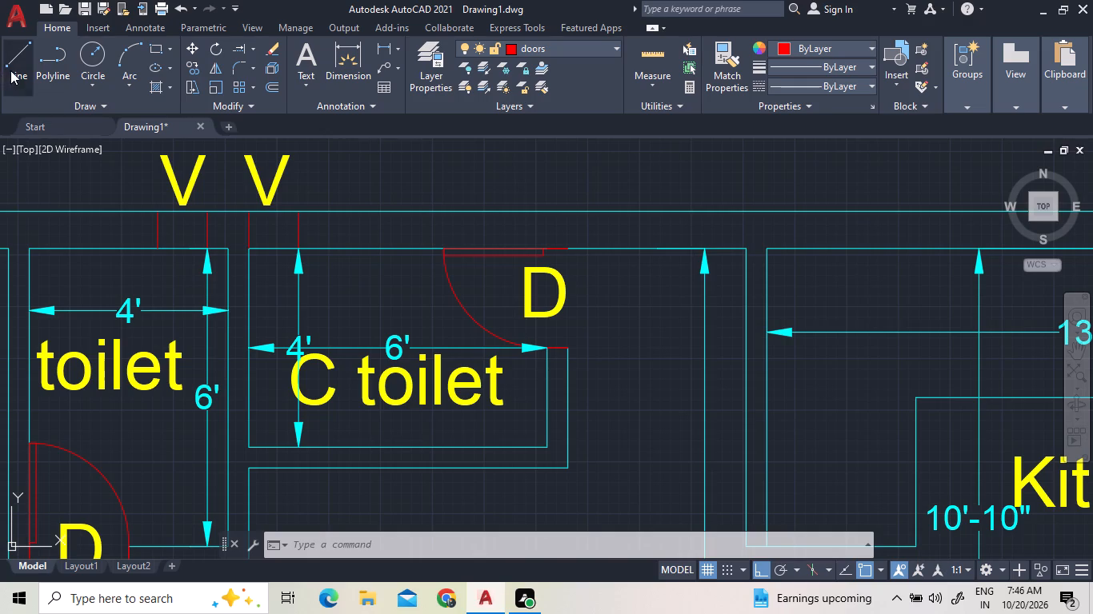
click(156, 229)
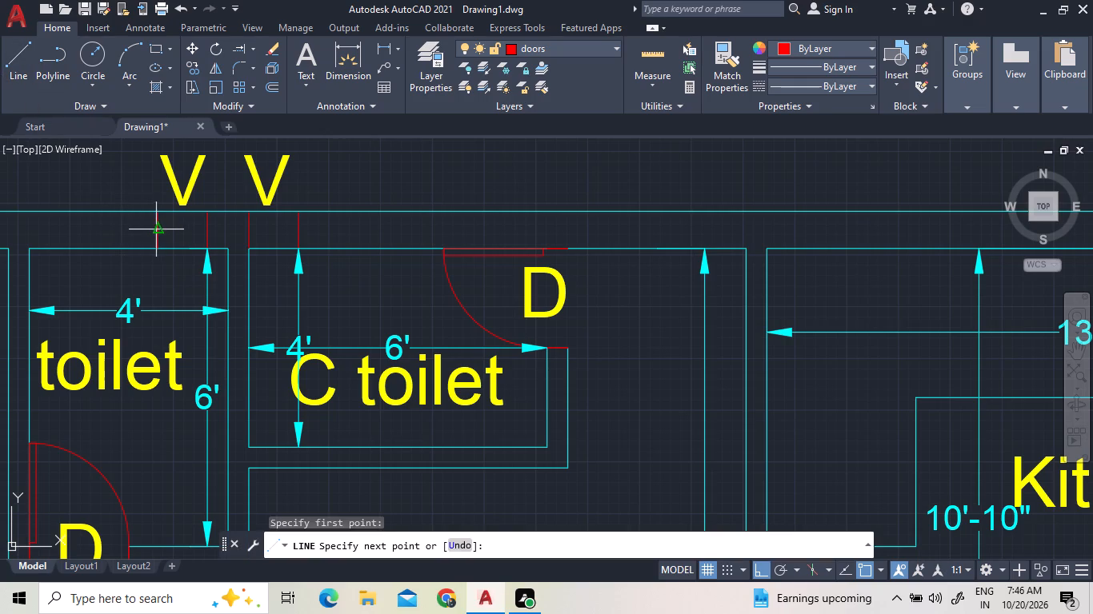
click(206, 229)
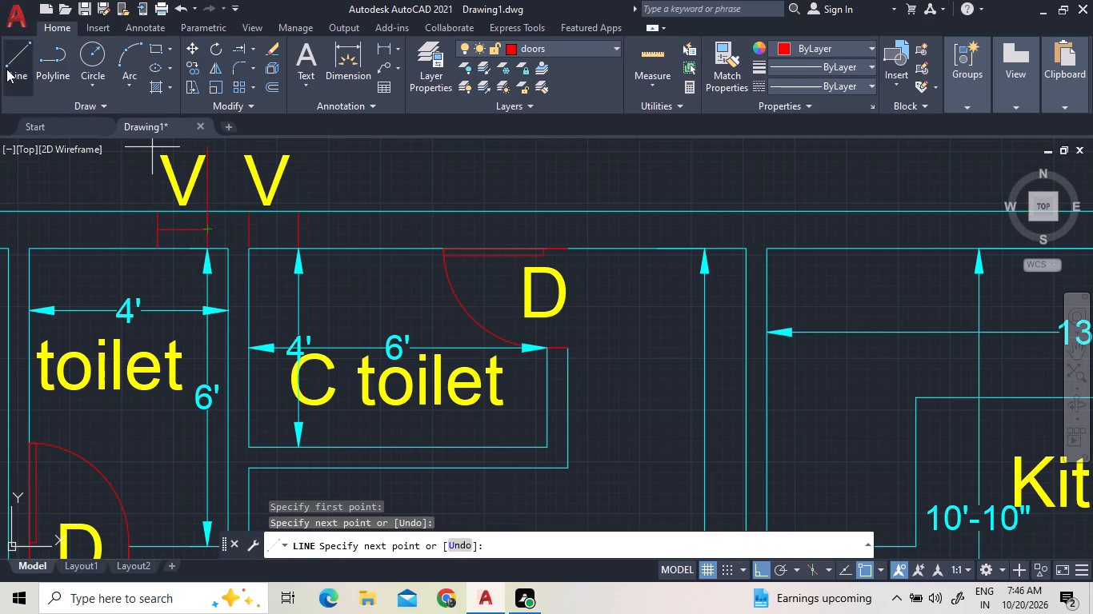
click(14, 68)
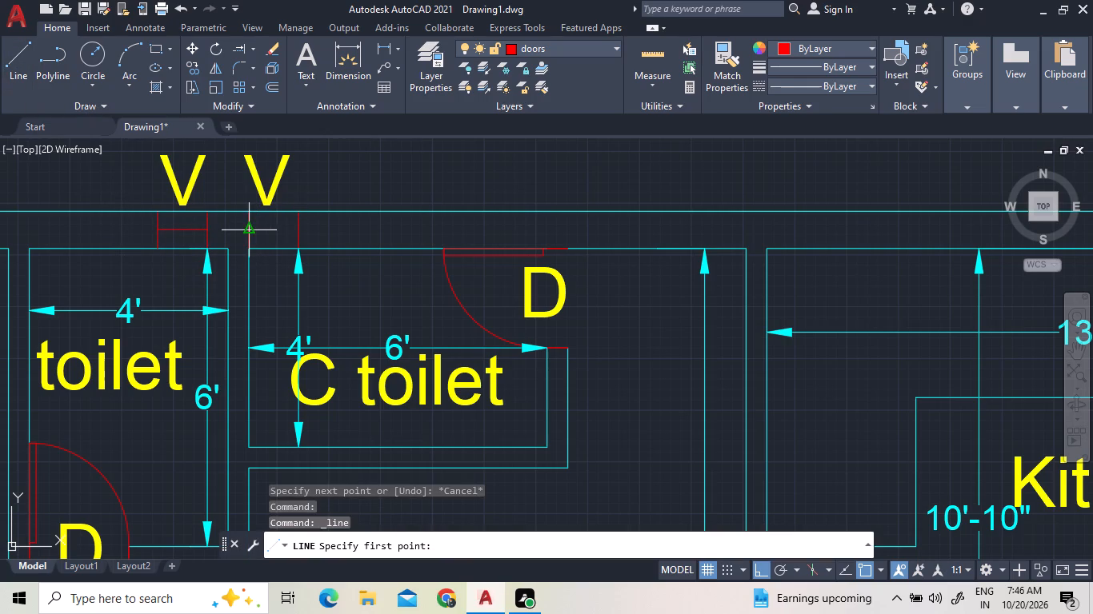
click(248, 232)
click(299, 231)
right_click(325, 229)
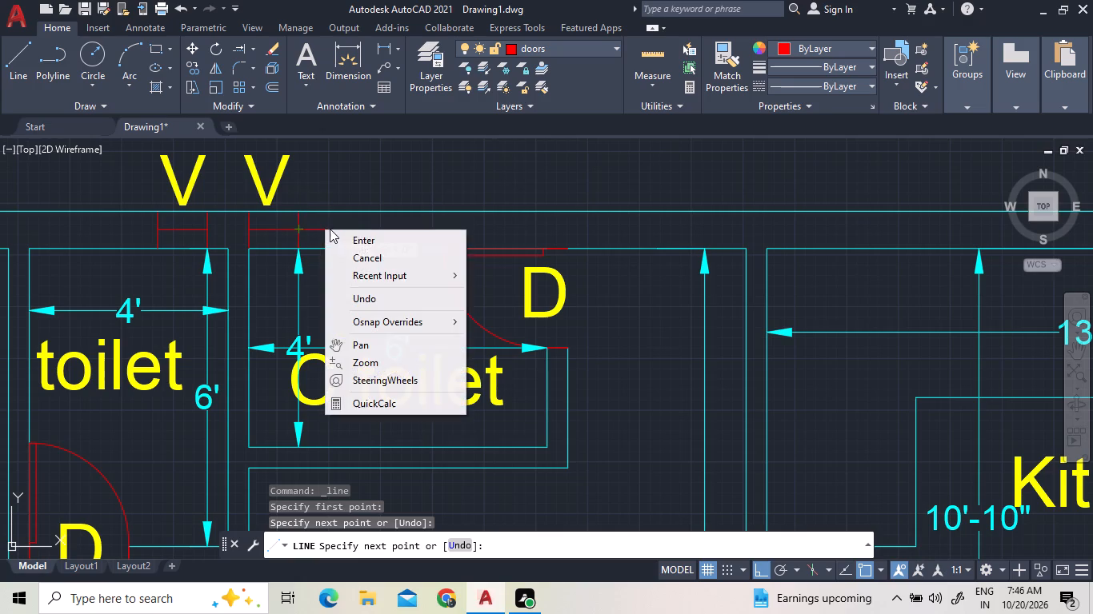
click(346, 242)
Mirror the whole copied unit about a vertical line through the Utility's northeast corner, erasing the source objects.
scroll(383, 177, down, 3)
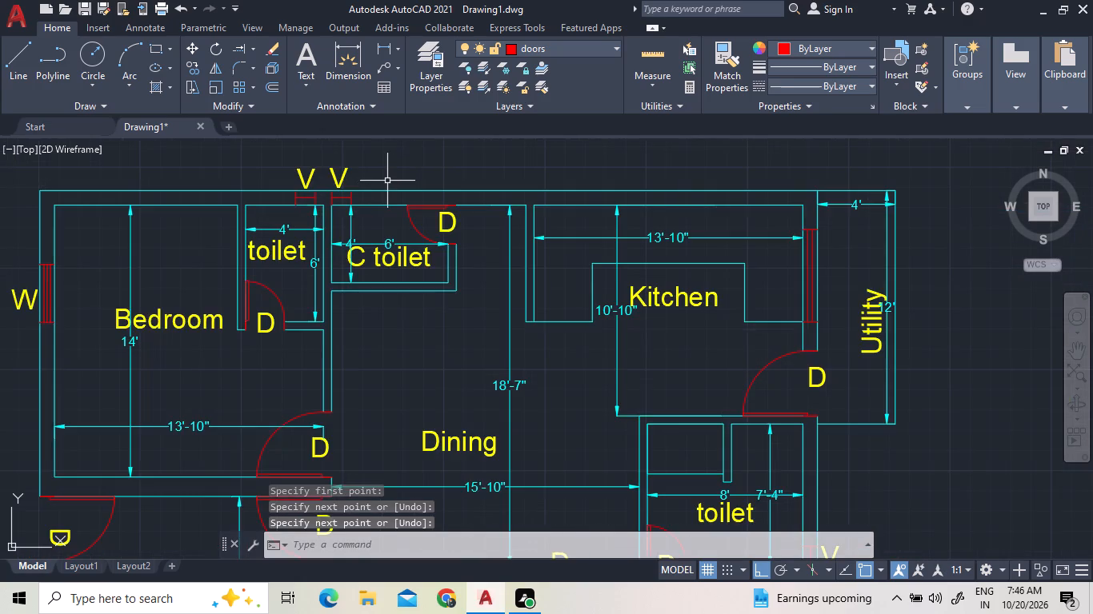
scroll(387, 181, down, 2)
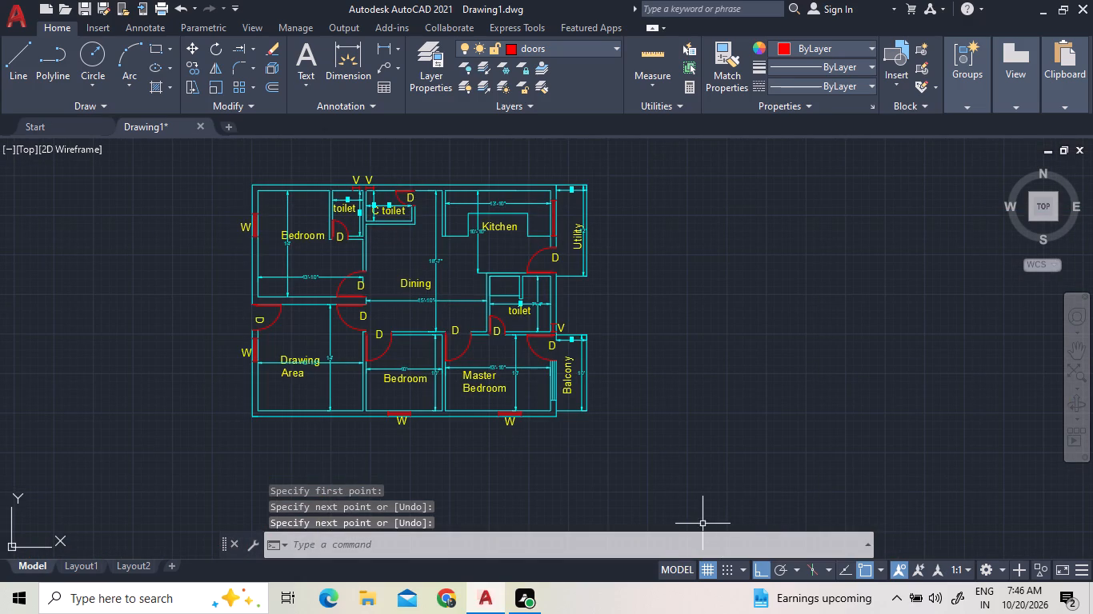
scroll(668, 508, down, 1)
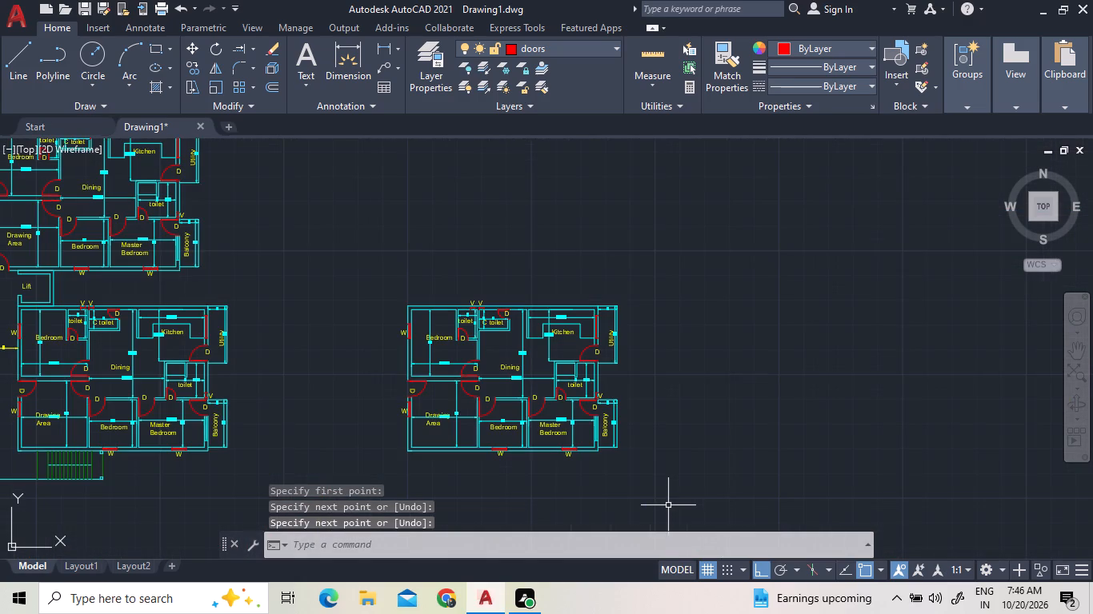
drag(665, 496, 654, 480)
click(379, 279)
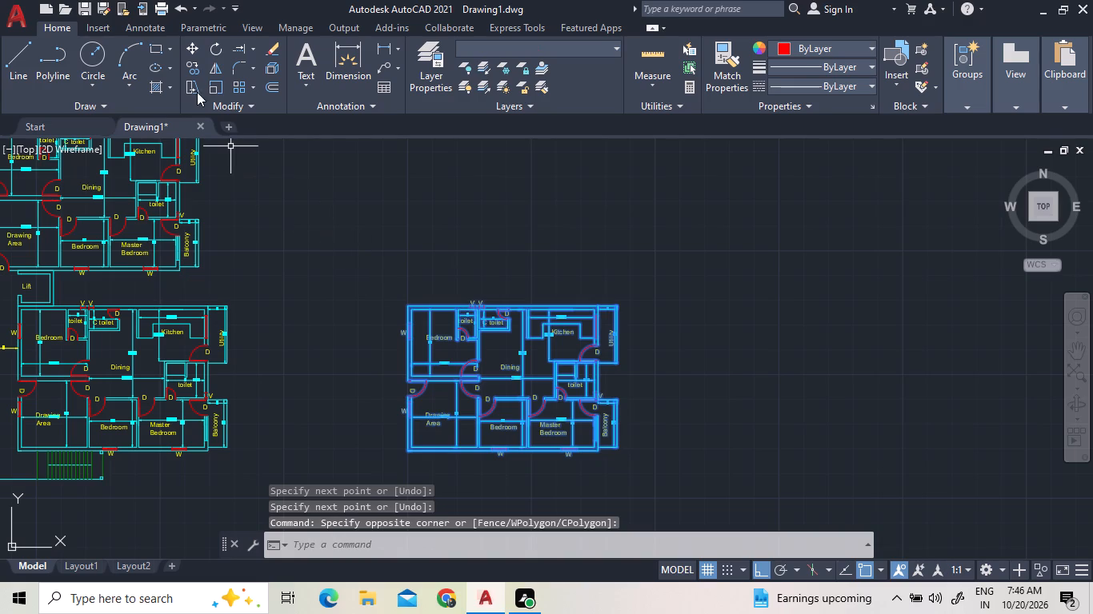
click(215, 72)
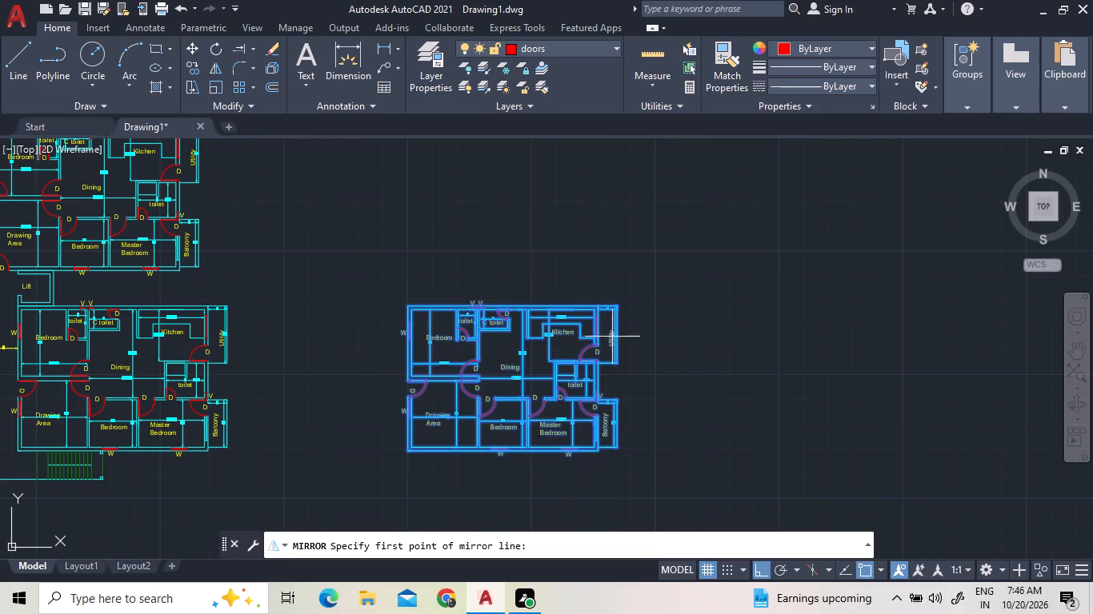
click(618, 303)
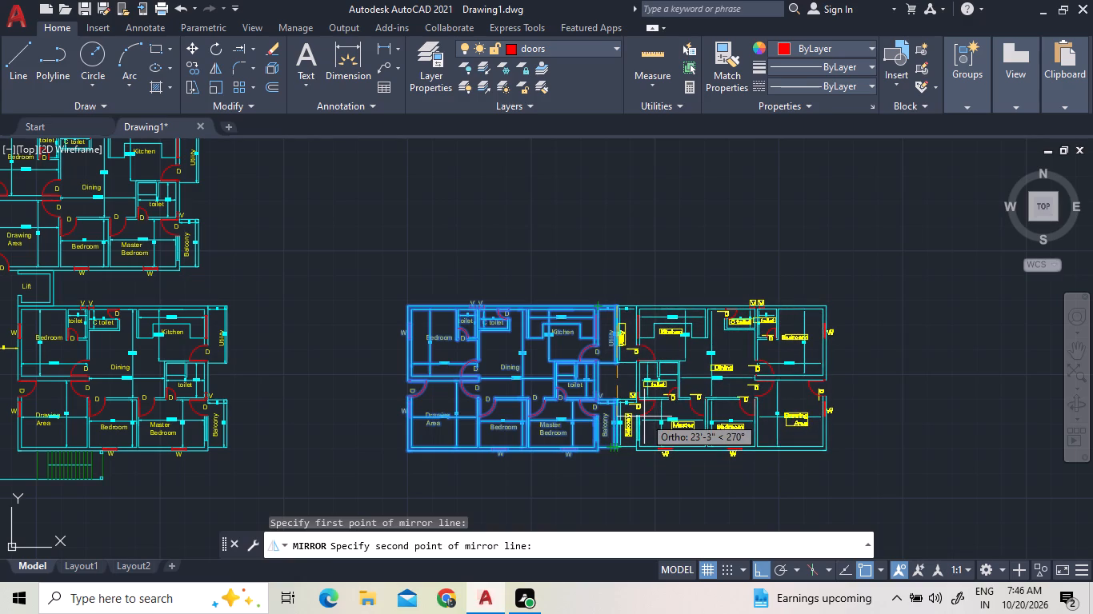
scroll(643, 416, up, 3)
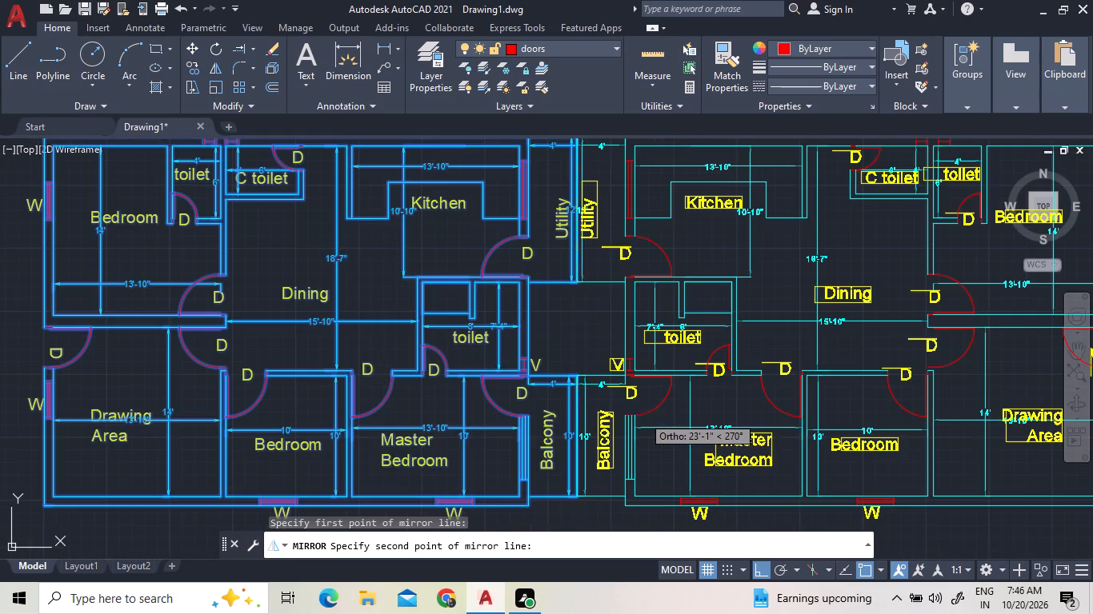
click(648, 416)
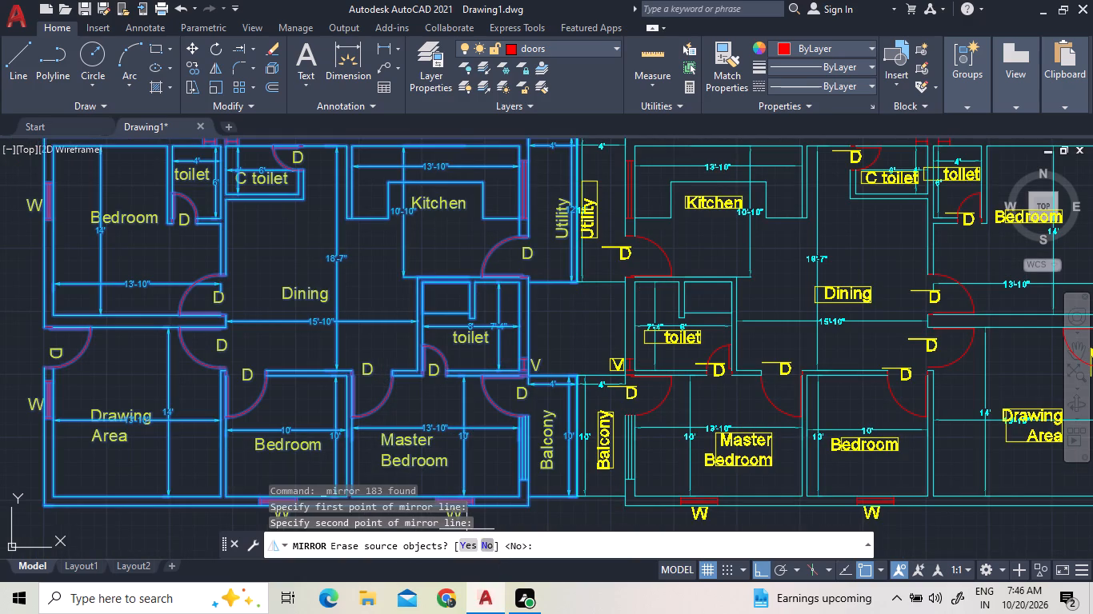
click(469, 548)
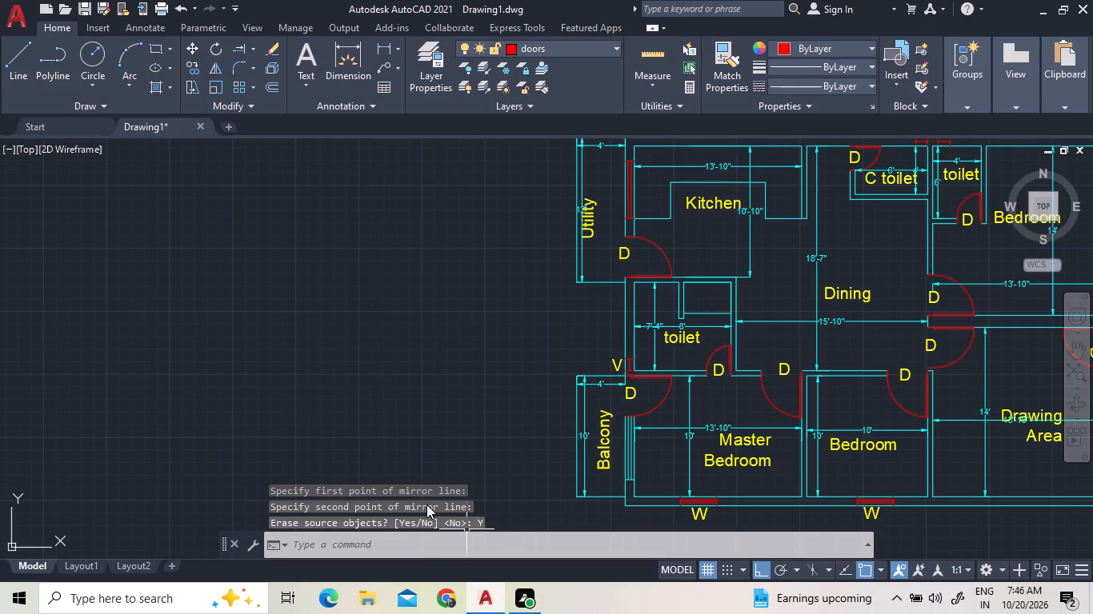
Erase the mirrored unit's Balcony, including its outline, text label and dimensions.
scroll(426, 502, up, 1)
scroll(426, 502, down, 2)
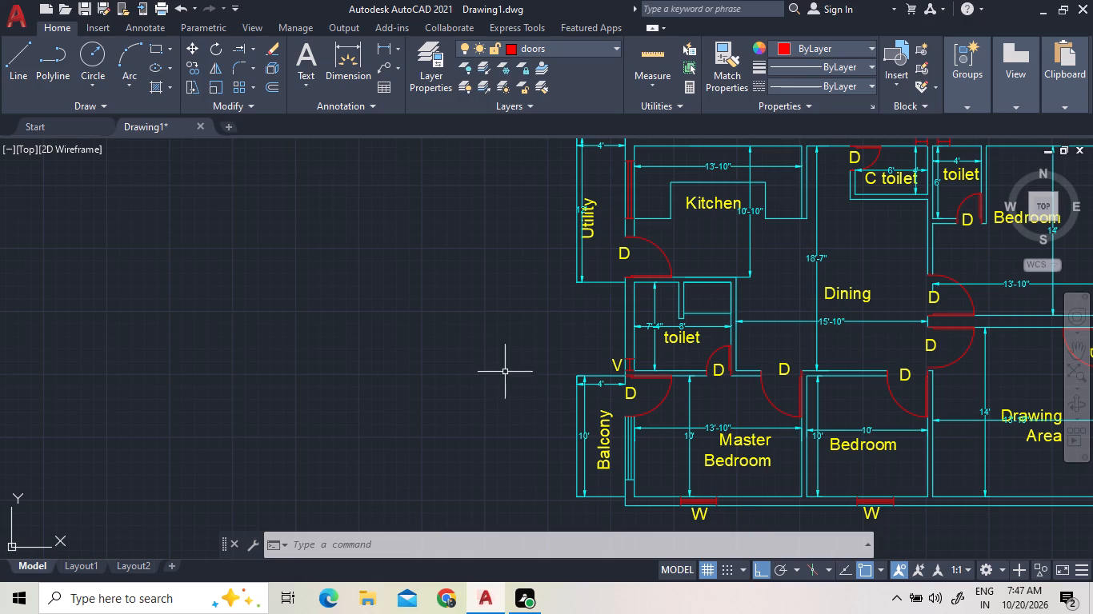
click(619, 500)
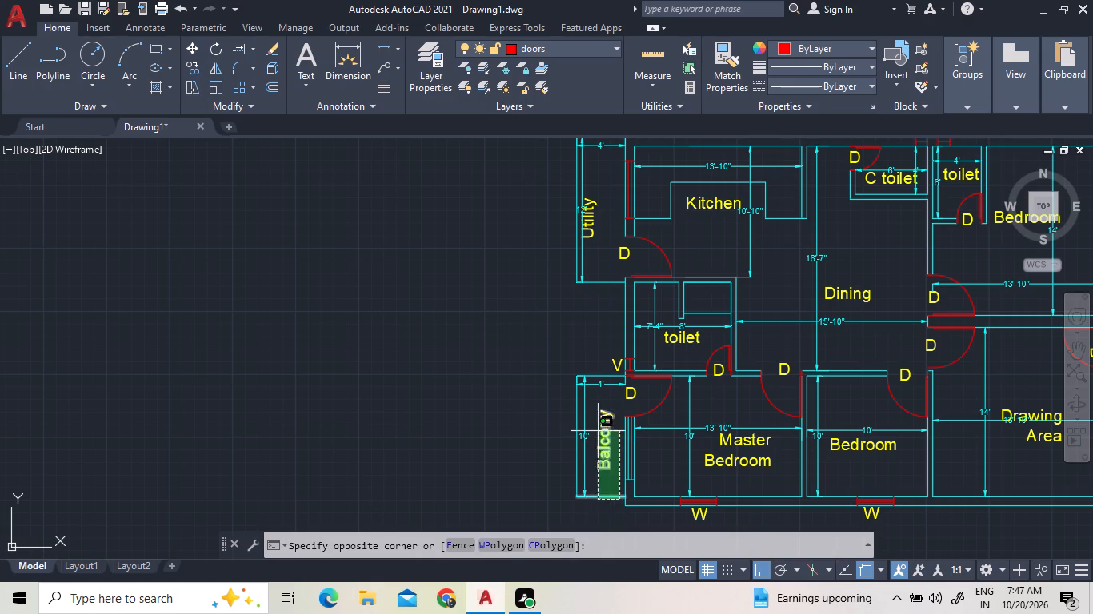
click(577, 376)
key(Delete)
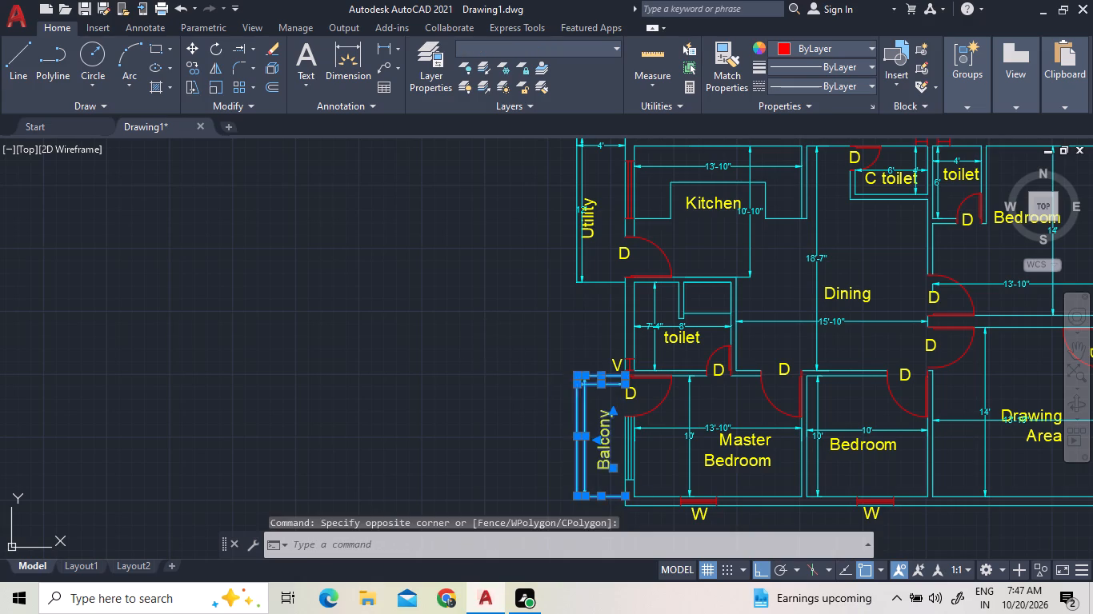
Erase the former balcony door and its D label at the Master Bedroom's northwest corner.
scroll(683, 364, up, 3)
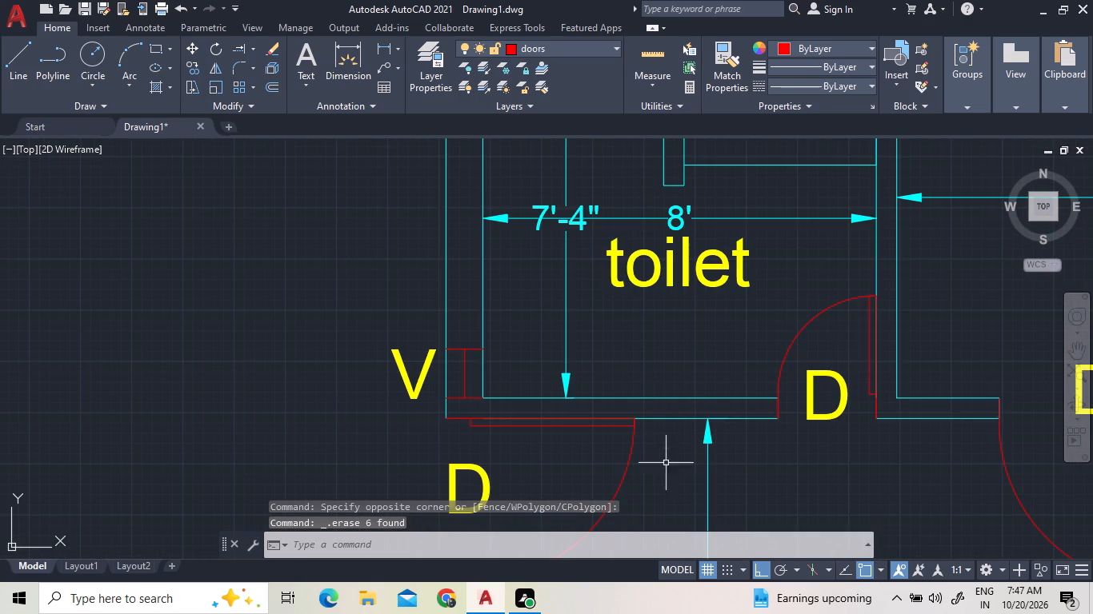
drag(656, 480, 626, 476)
click(414, 453)
key(Delete)
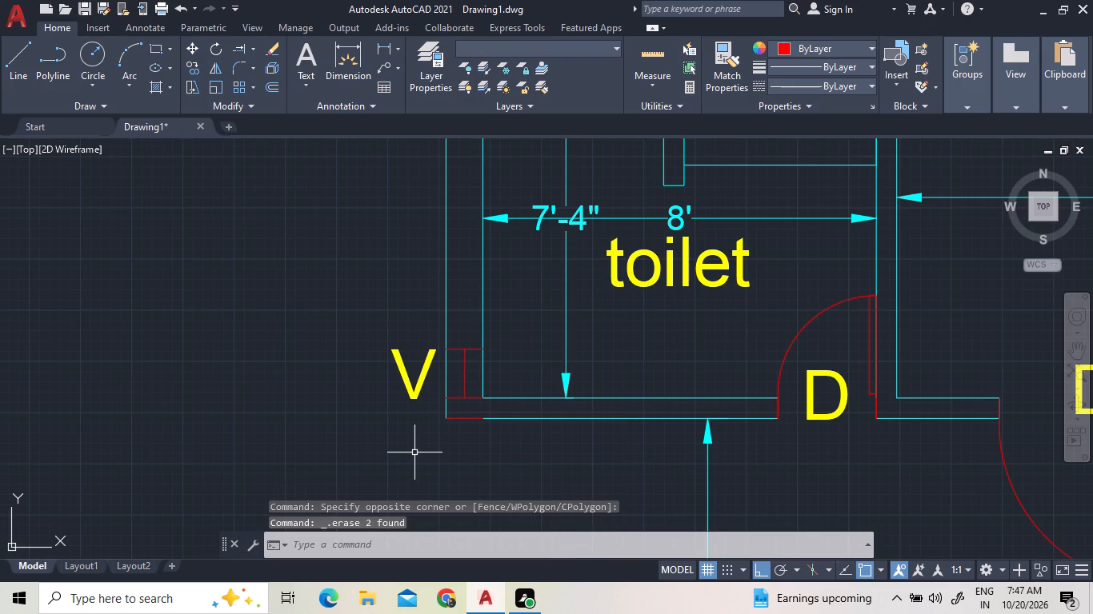
Make the rooms layer current and extend the Master Bedroom's west wall and window lines north to the toilet wall.
scroll(597, 297, down, 2)
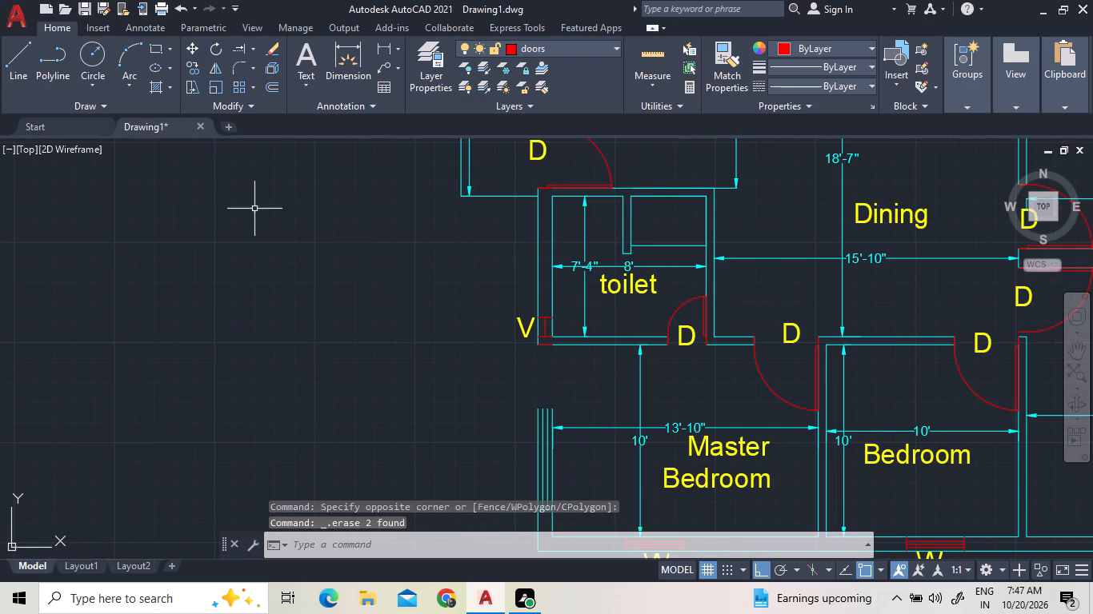
click(546, 48)
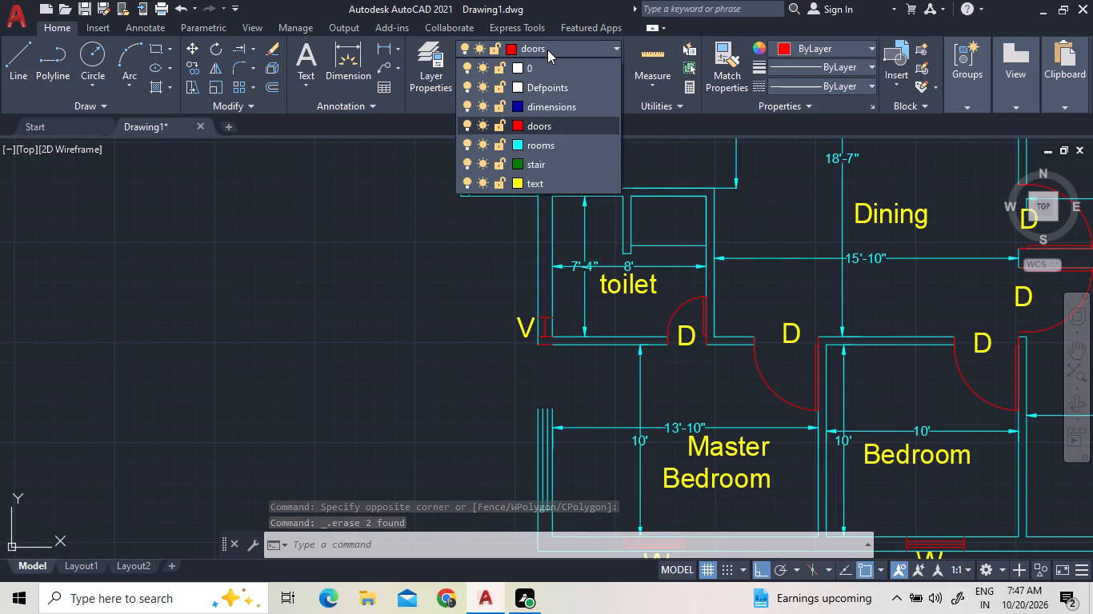
click(538, 148)
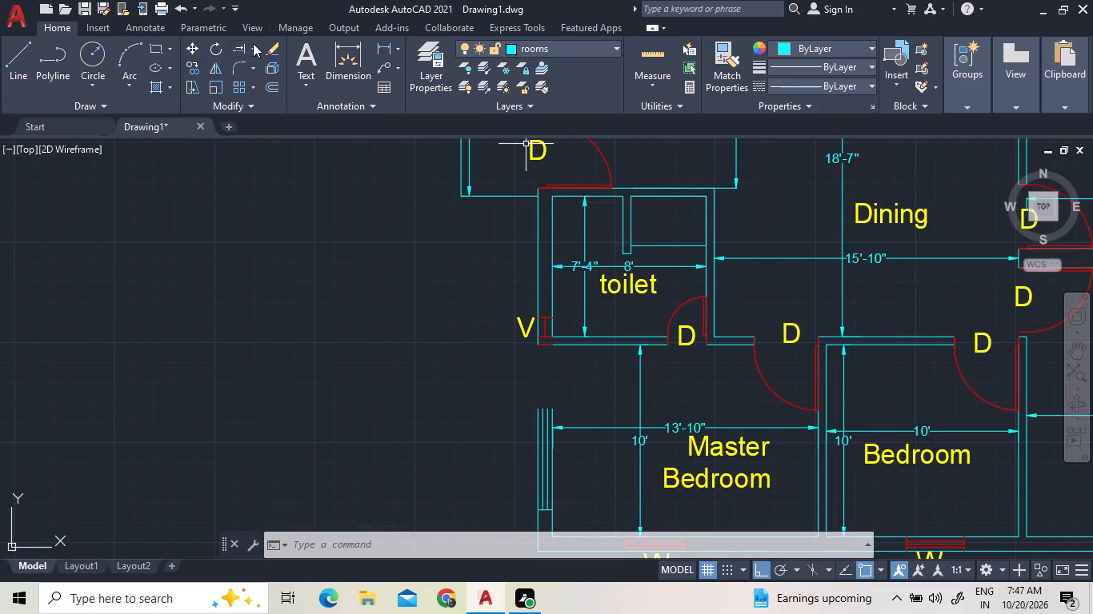
click(246, 46)
click(599, 475)
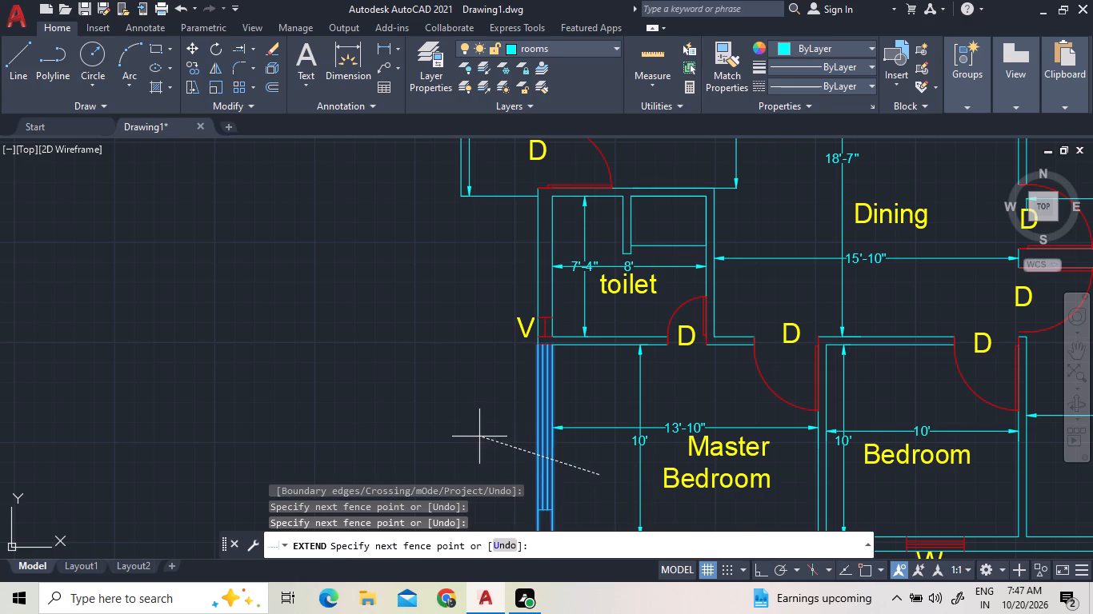
click(479, 436)
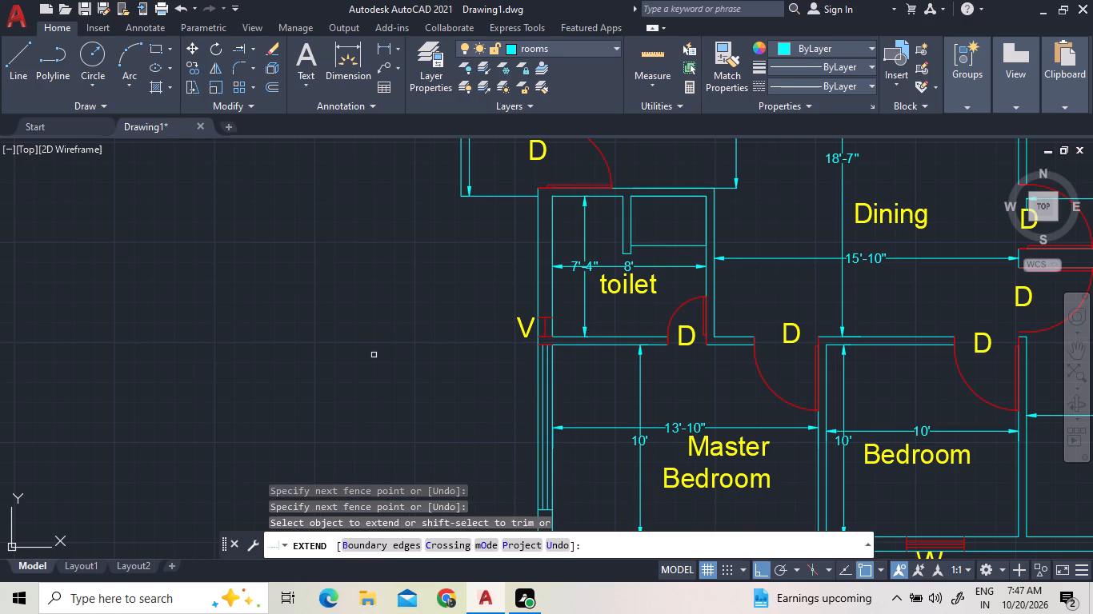
right_click(373, 355)
click(382, 360)
Erase the leftover window's two inner lines and its short end line from the Master Bedroom's west wall.
scroll(389, 358, down, 1)
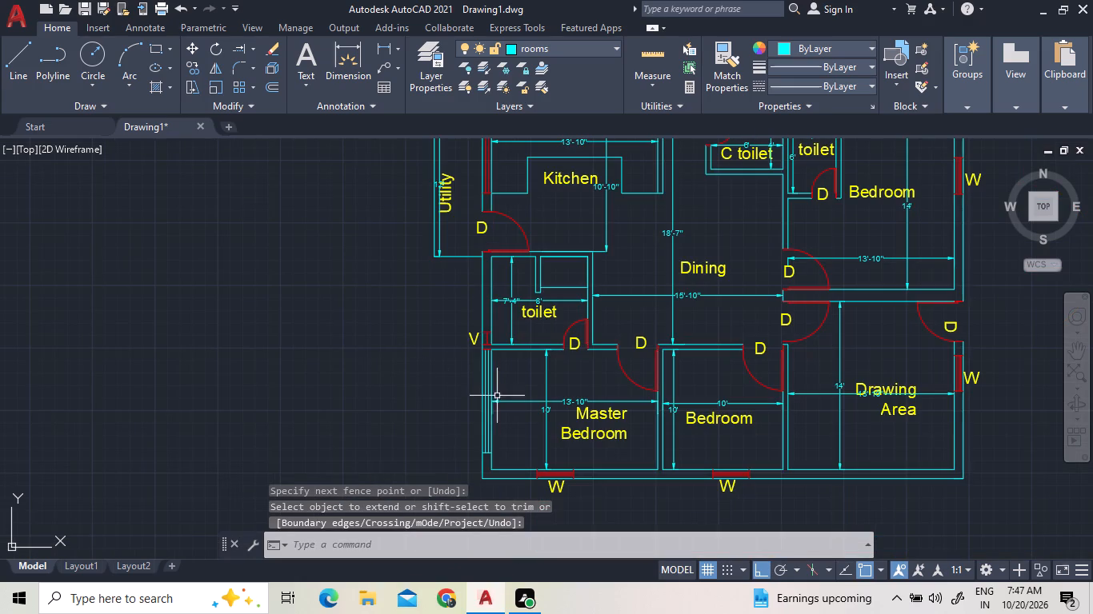
scroll(483, 379, up, 3)
click(508, 369)
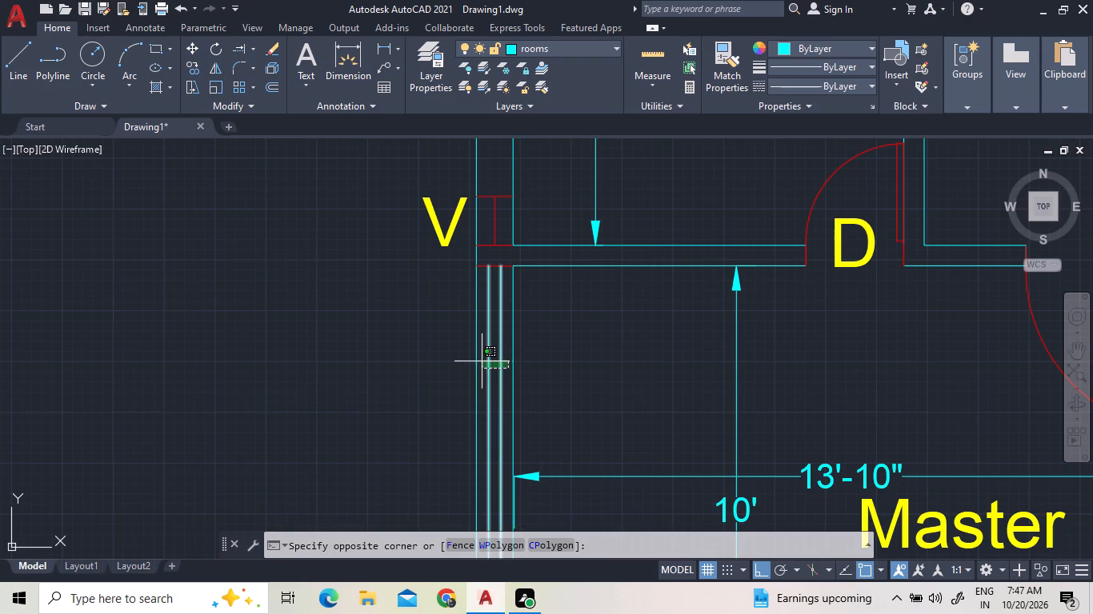
click(486, 361)
key(Delete)
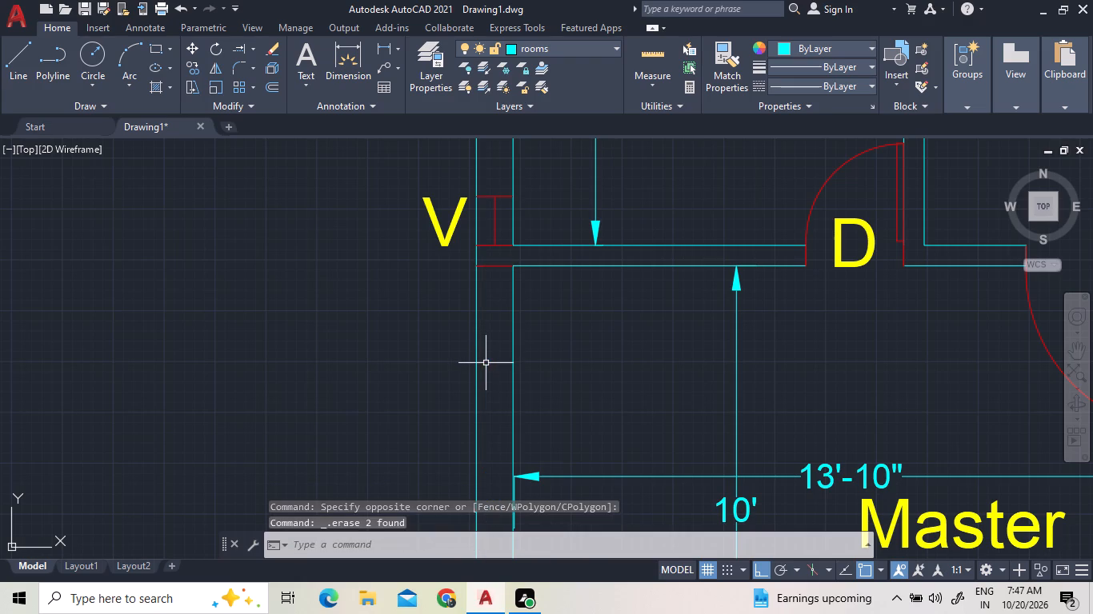
scroll(619, 312, down, 4)
scroll(620, 359, up, 1)
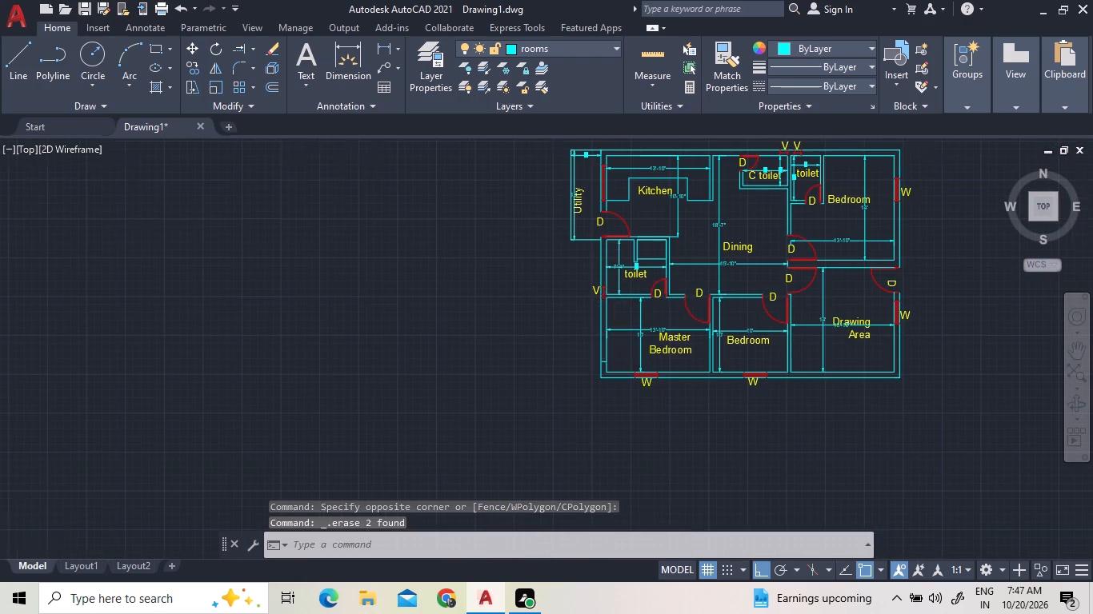
scroll(620, 359, up, 2)
click(557, 373)
key(Delete)
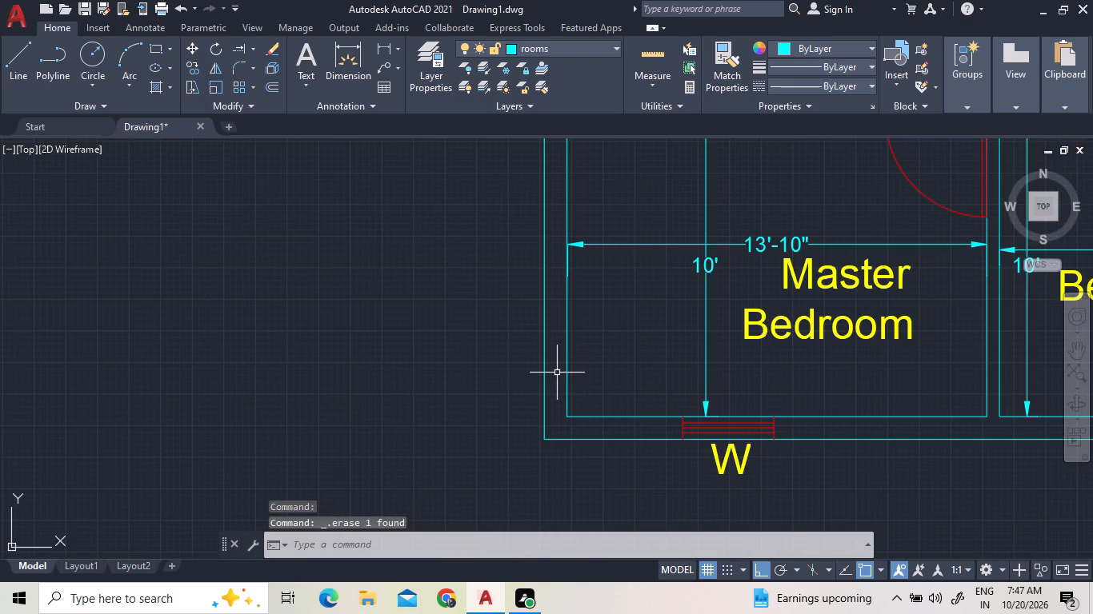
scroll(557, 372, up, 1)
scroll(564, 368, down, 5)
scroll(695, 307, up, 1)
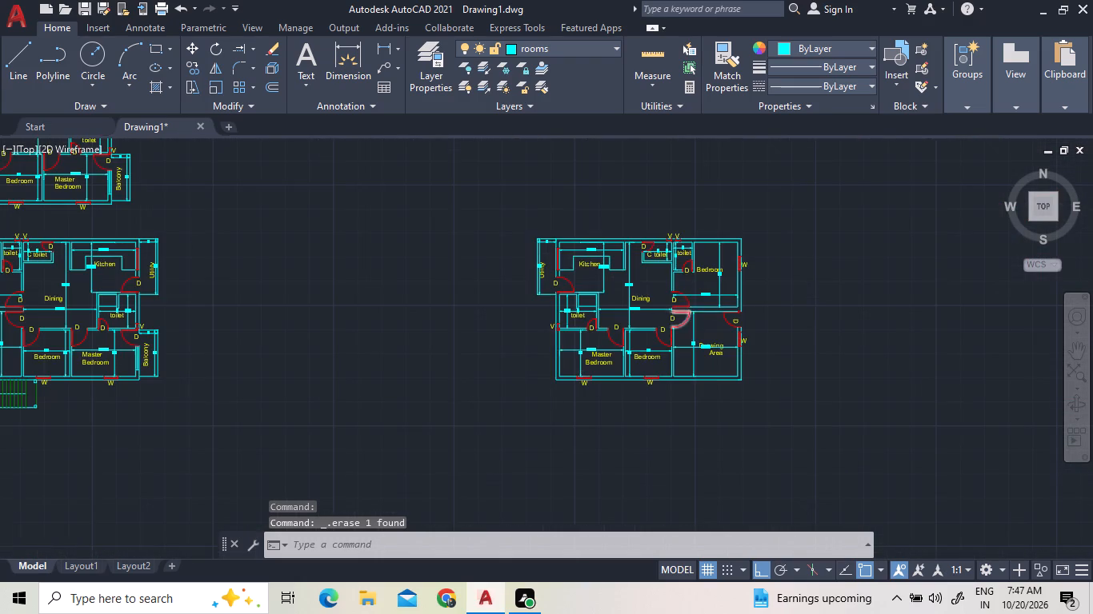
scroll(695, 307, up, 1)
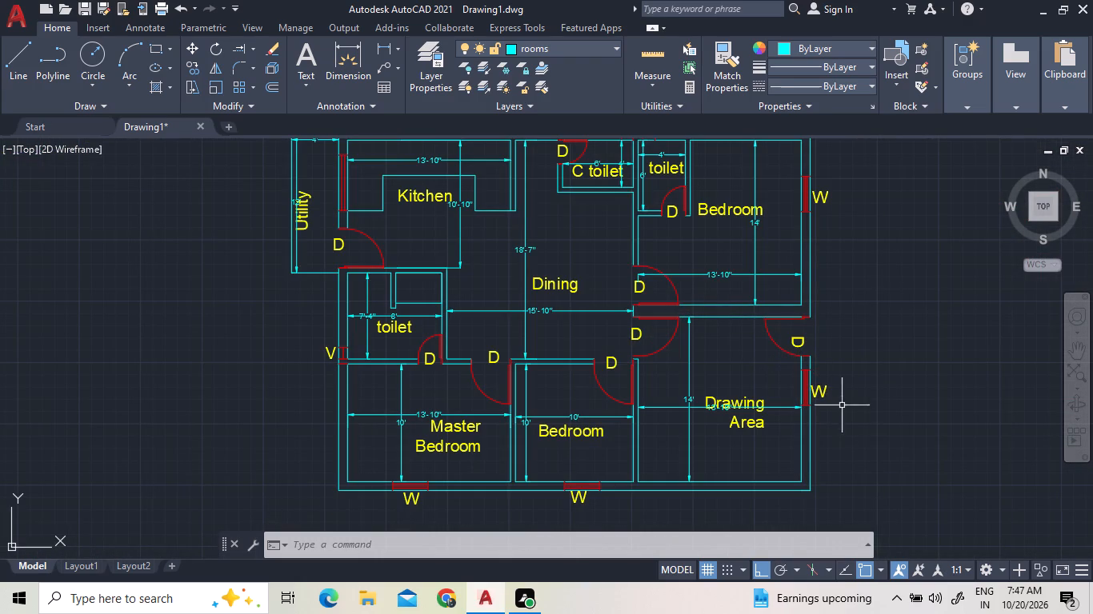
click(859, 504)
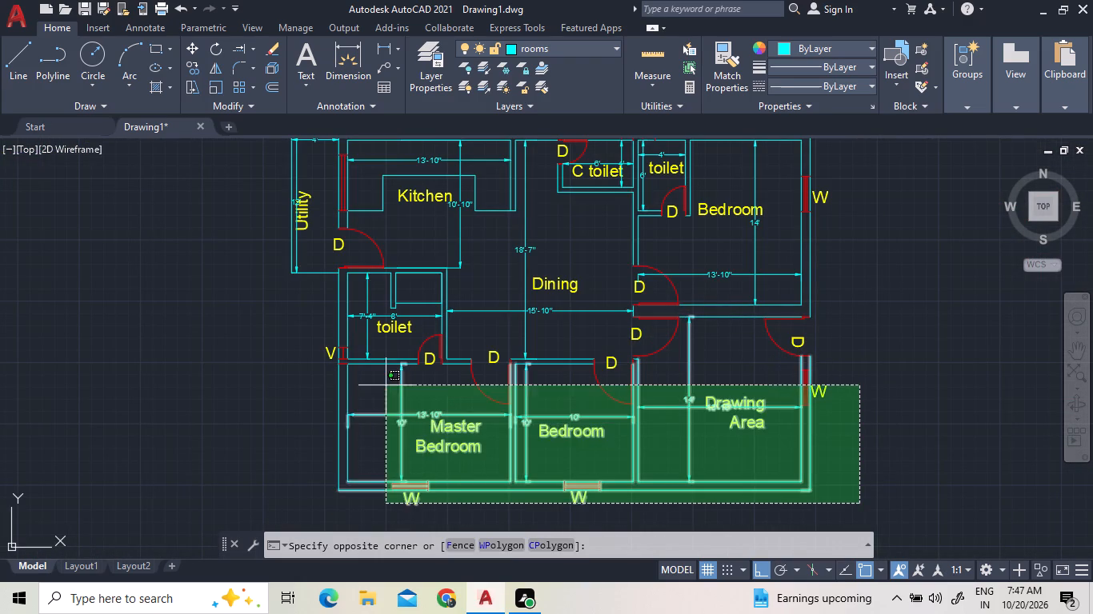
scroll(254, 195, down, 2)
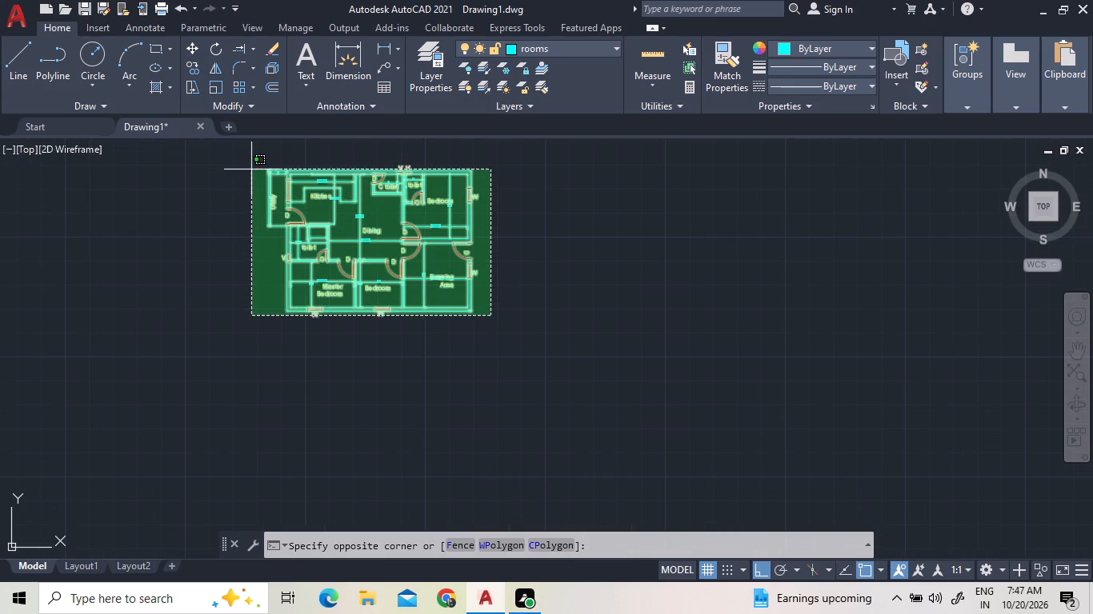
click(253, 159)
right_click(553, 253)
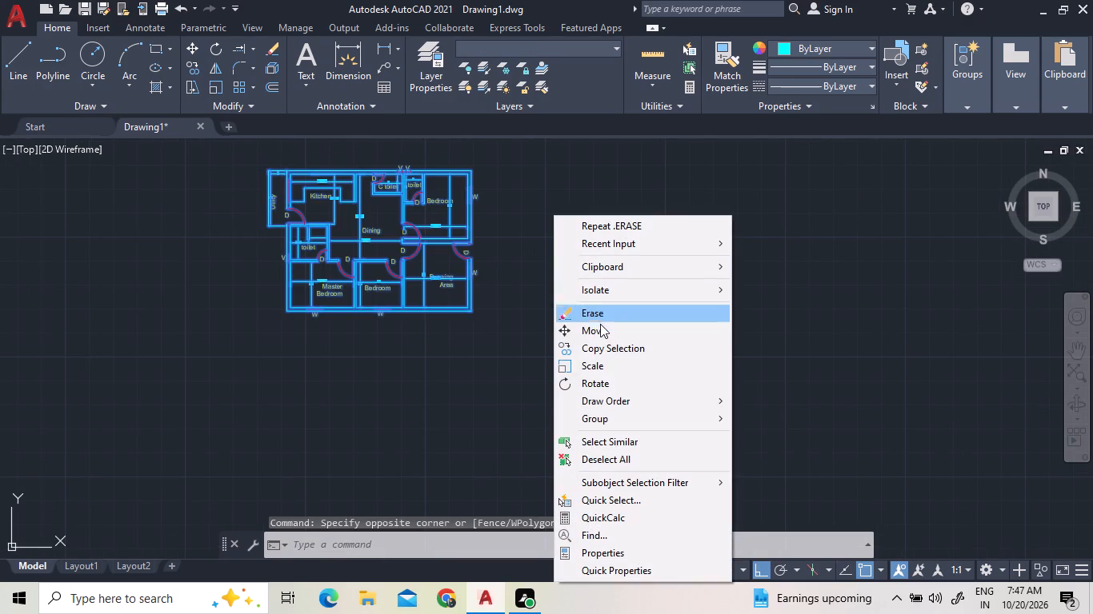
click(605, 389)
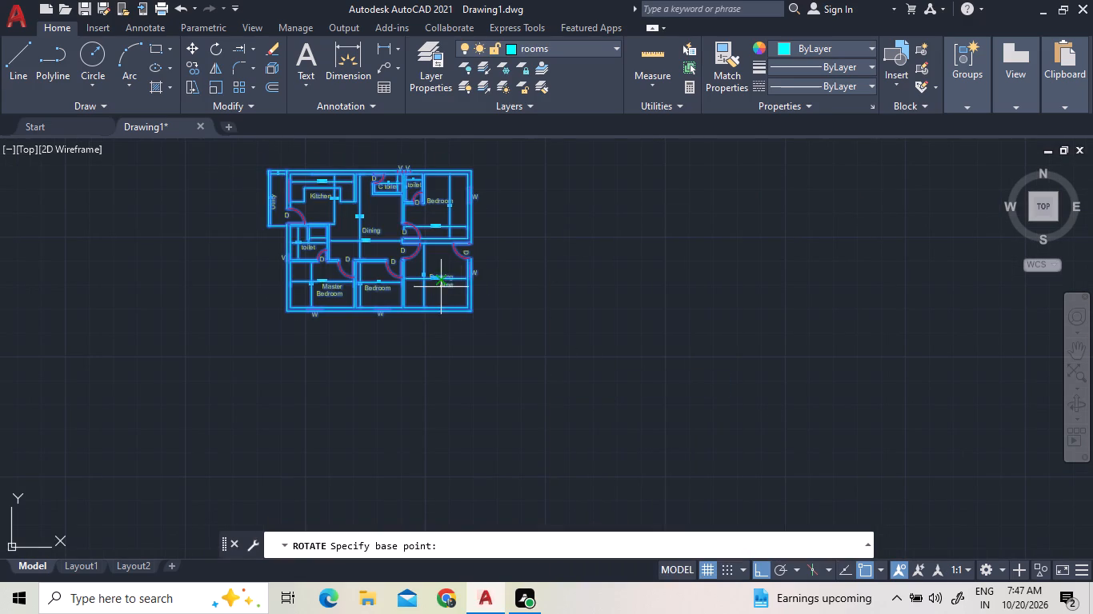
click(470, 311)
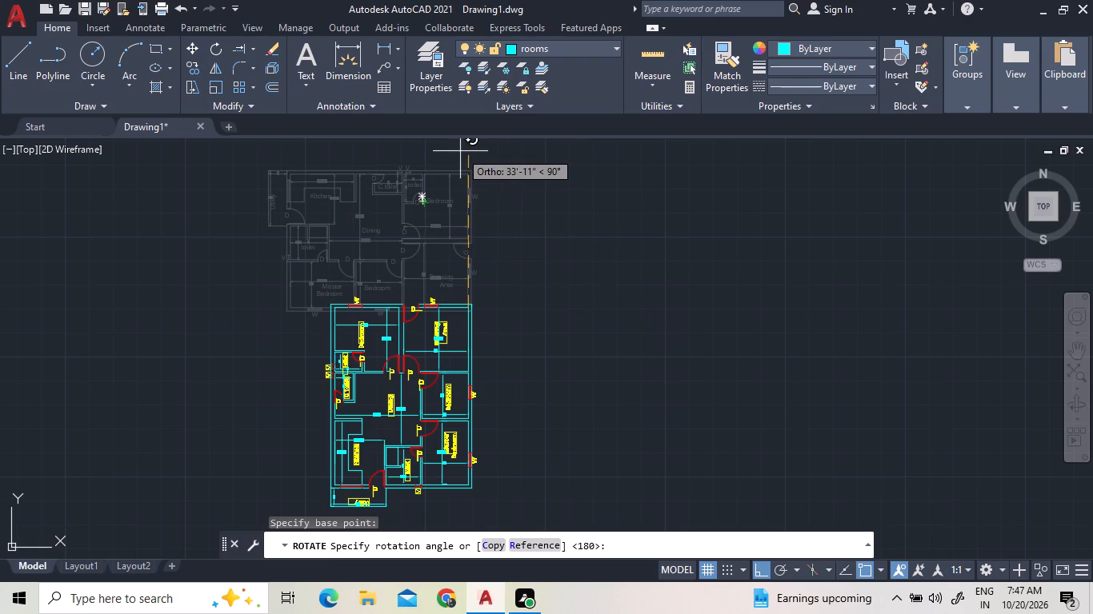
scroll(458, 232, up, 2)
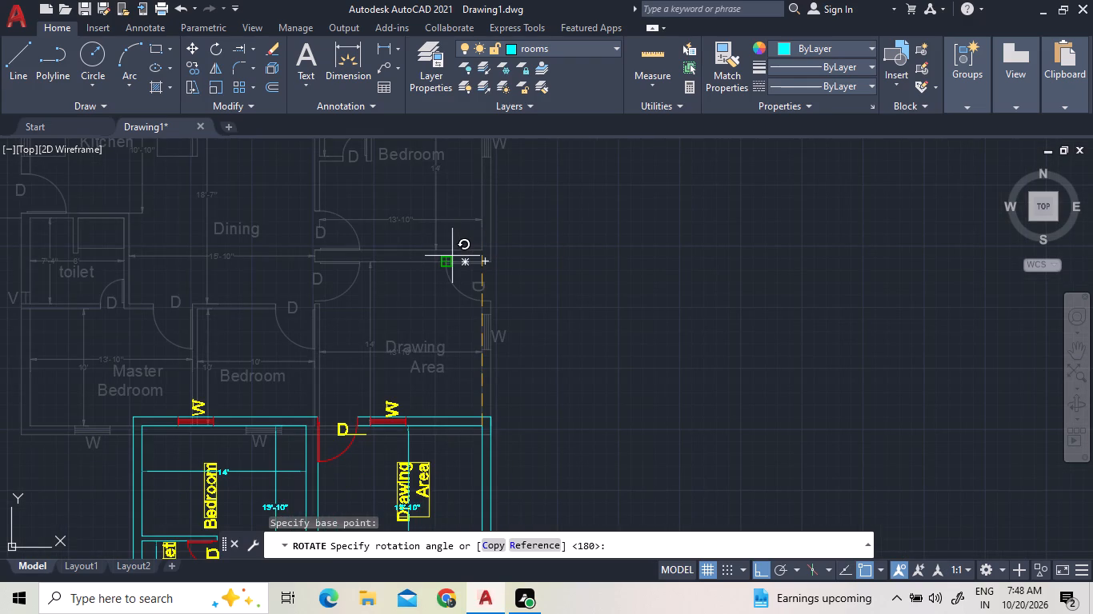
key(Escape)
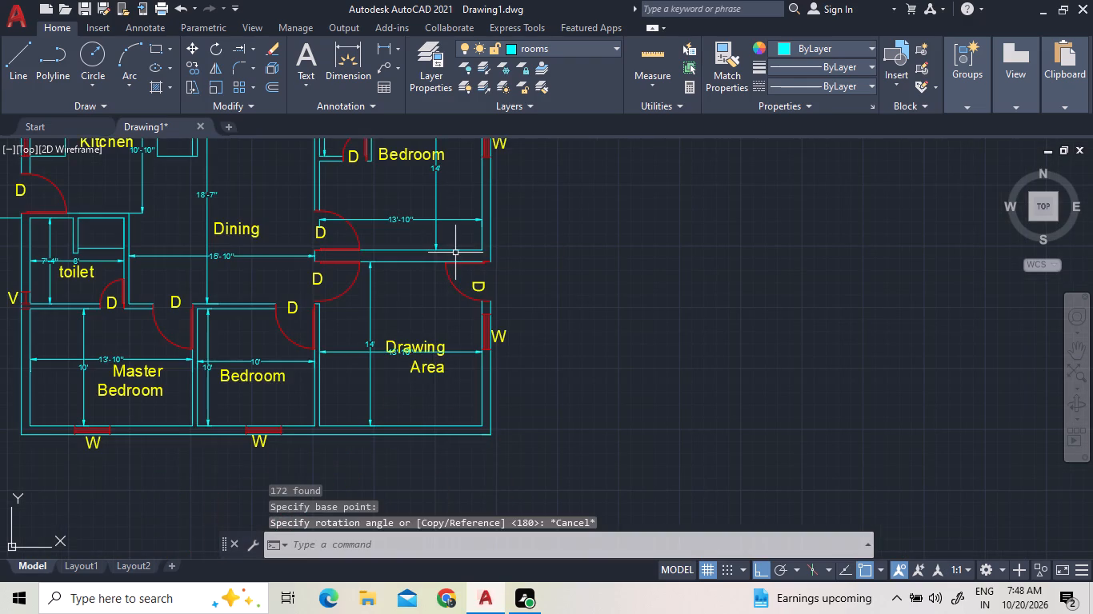
Draw a vertical line east of the balcony-free unit, spanning its full height, as a mirror axis.
scroll(510, 368, down, 1)
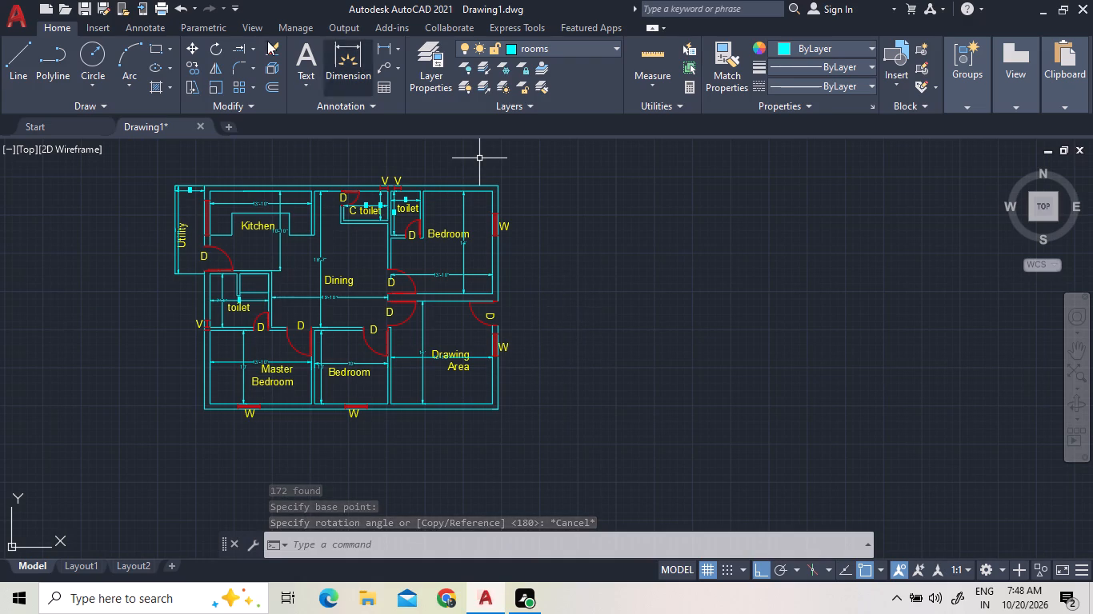
click(19, 73)
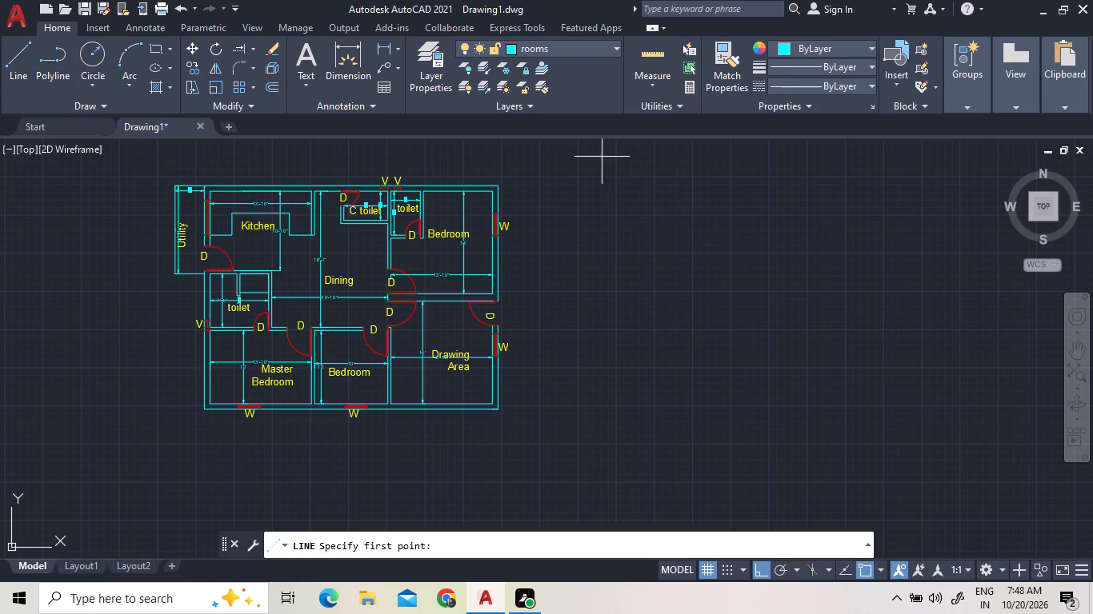
drag(595, 154, 582, 235)
click(566, 469)
key(Escape)
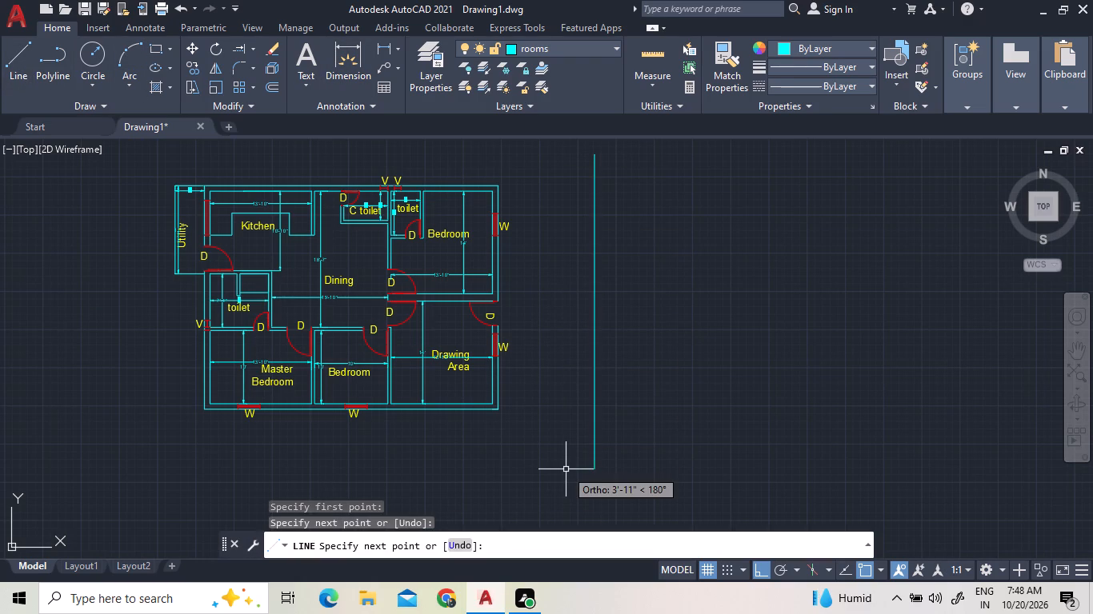
Mirror the whole balcony-free unit about the vertical line, keeping the source objects.
drag(575, 436, 551, 429)
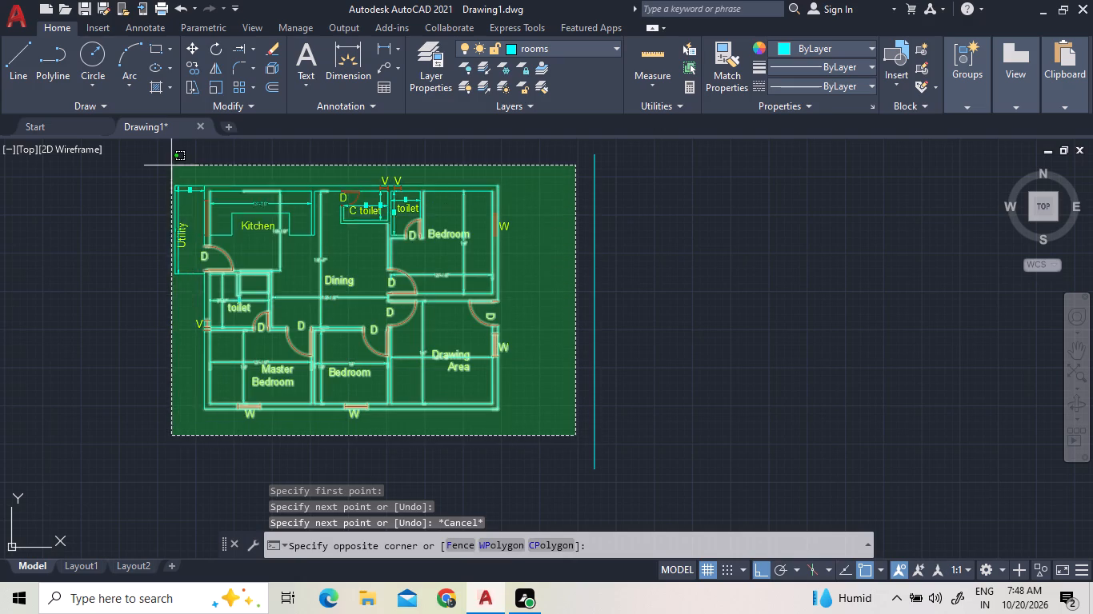
click(158, 162)
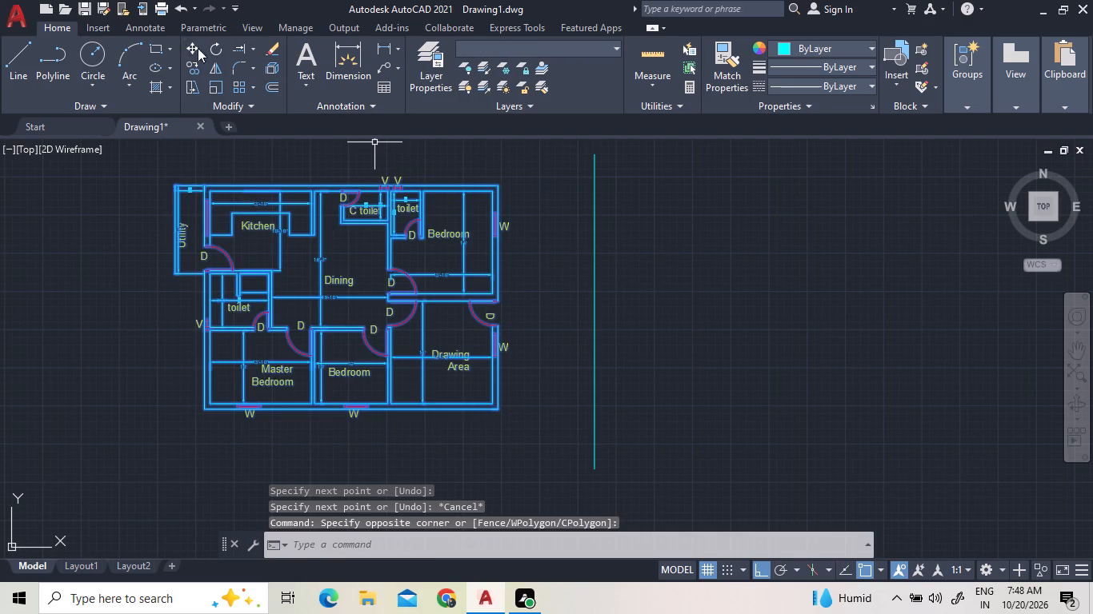
click(217, 66)
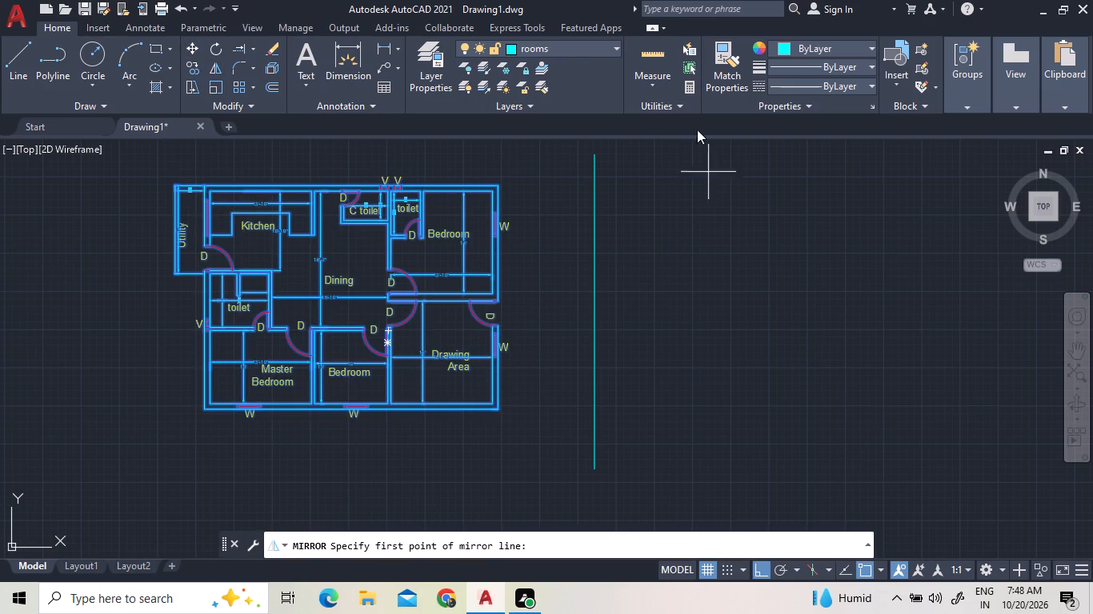
click(597, 157)
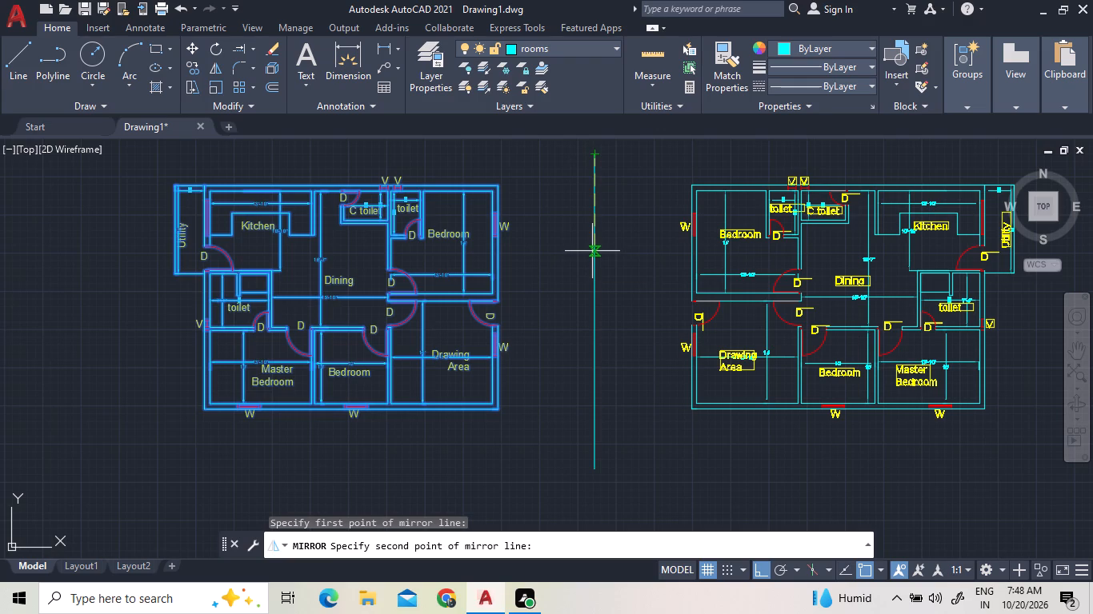
click(599, 145)
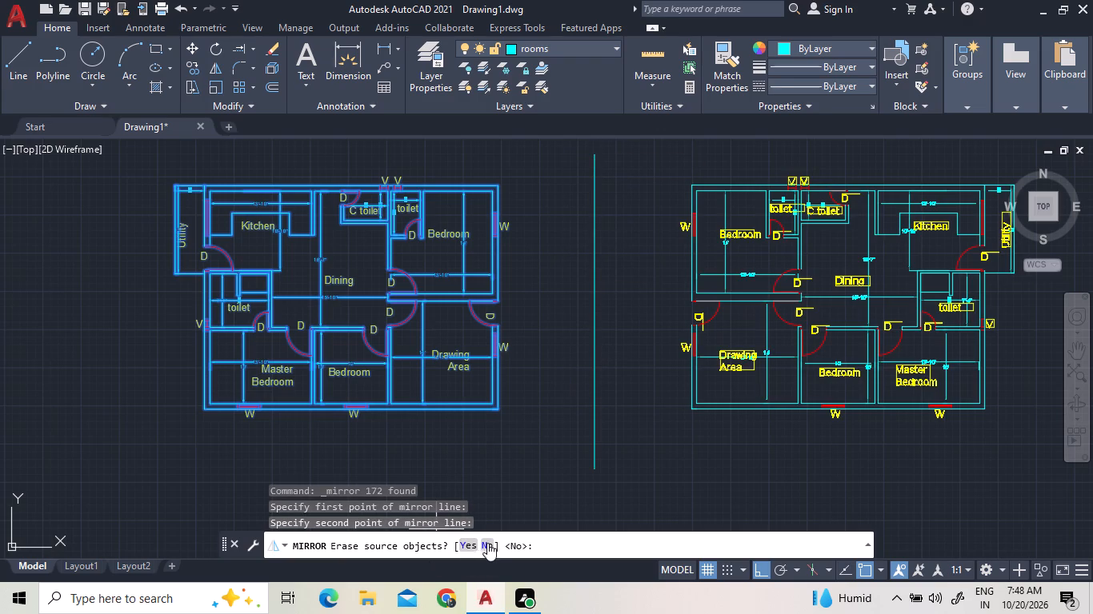
click(485, 523)
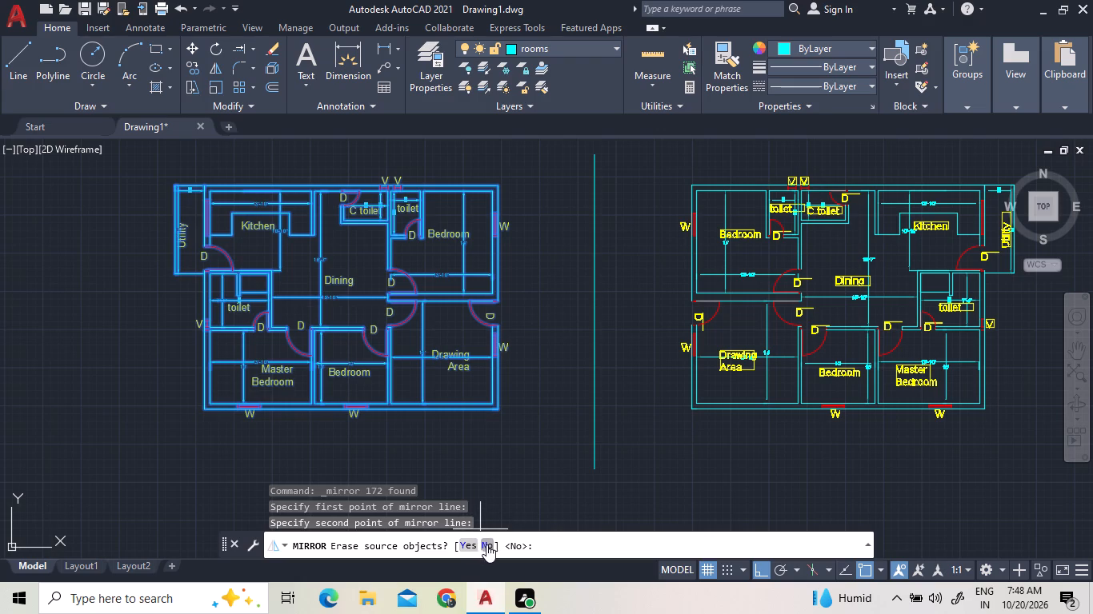
click(486, 544)
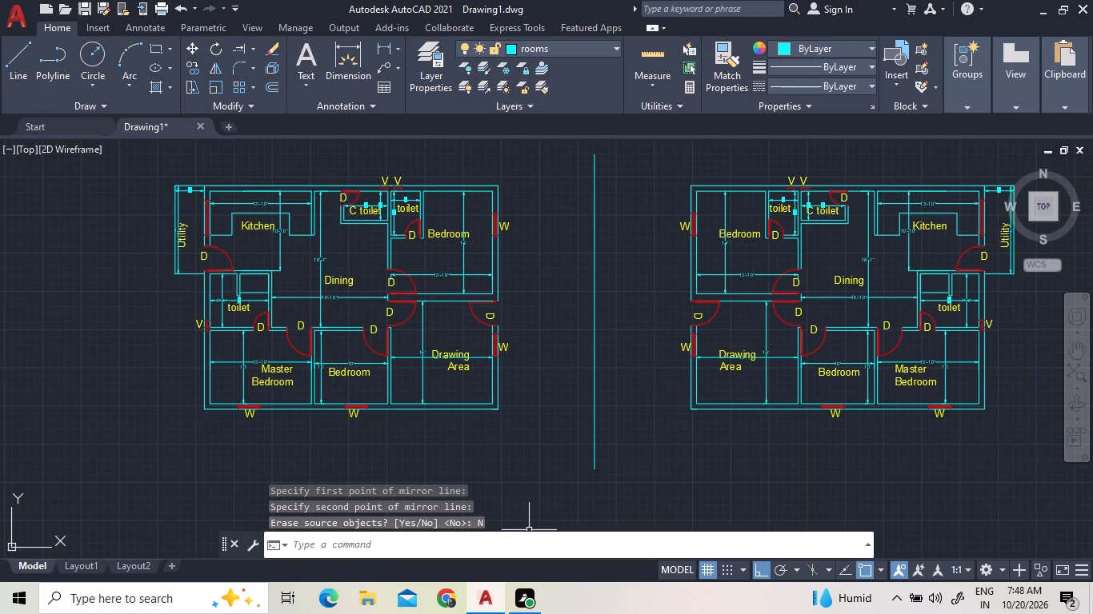
Draw a horizontal line about 74'-5" long north of the eastern mirrored unit as a second mirror axis.
scroll(559, 530, down, 1)
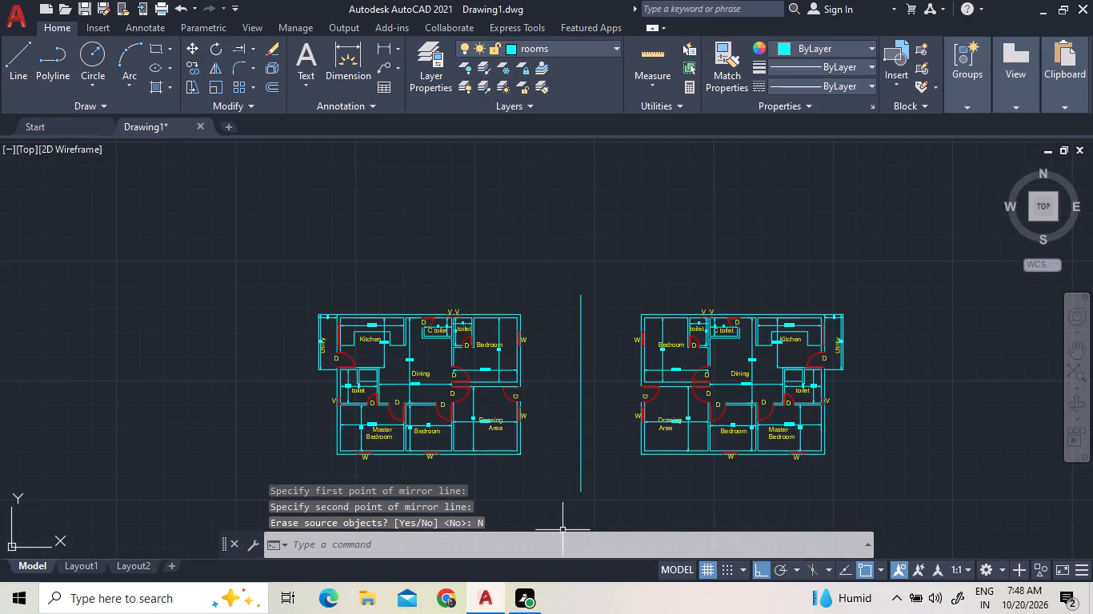
click(12, 62)
click(564, 249)
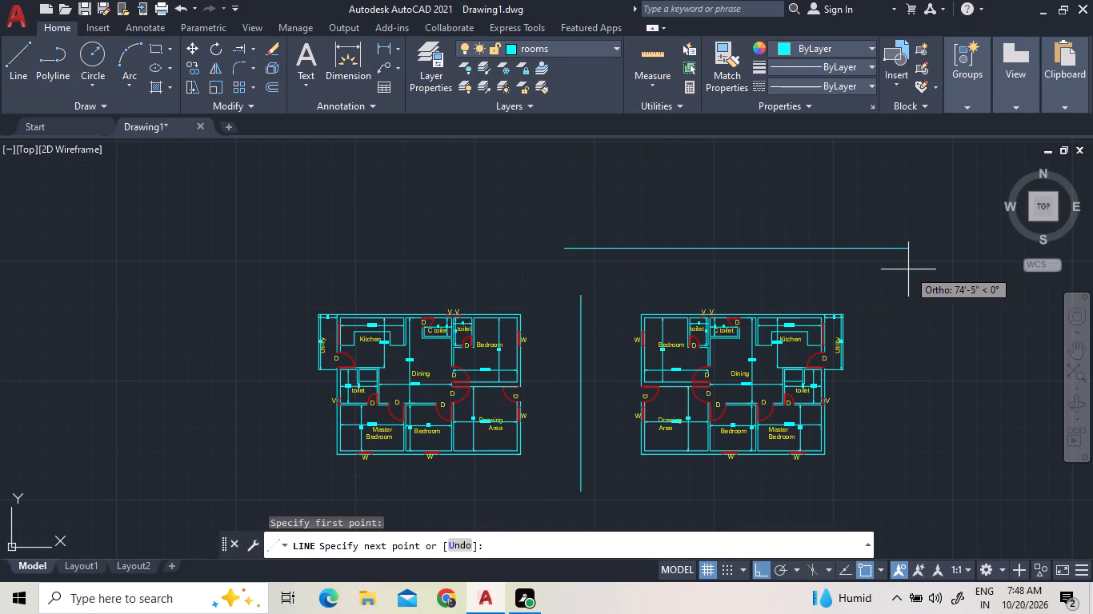
click(908, 269)
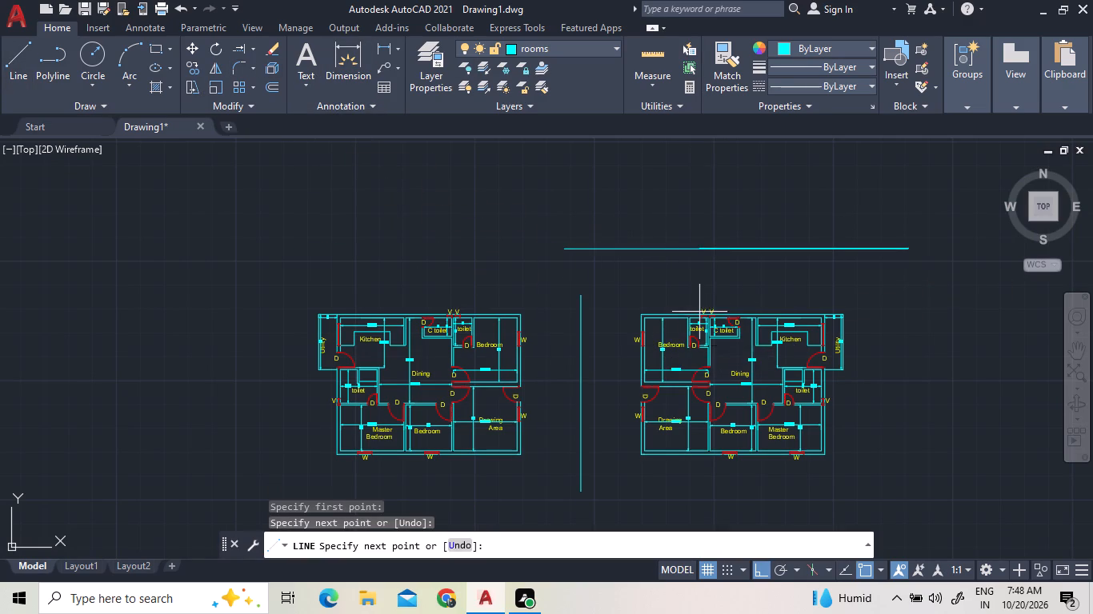
right_click(701, 308)
click(728, 313)
Mirror the eastern unit northward about the horizontal line, keeping the source objects.
click(882, 492)
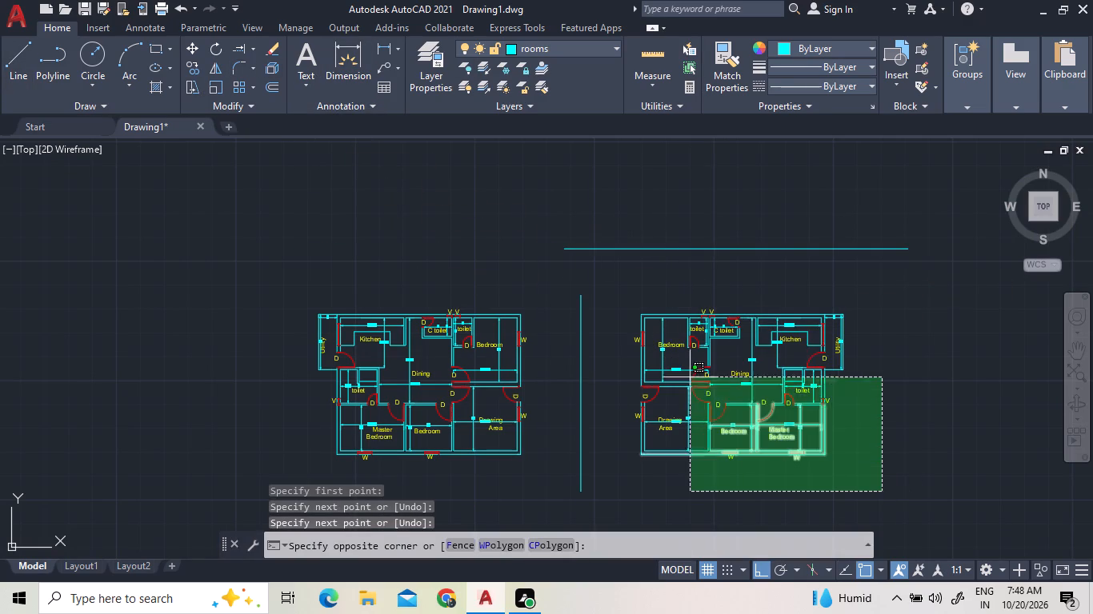
click(614, 291)
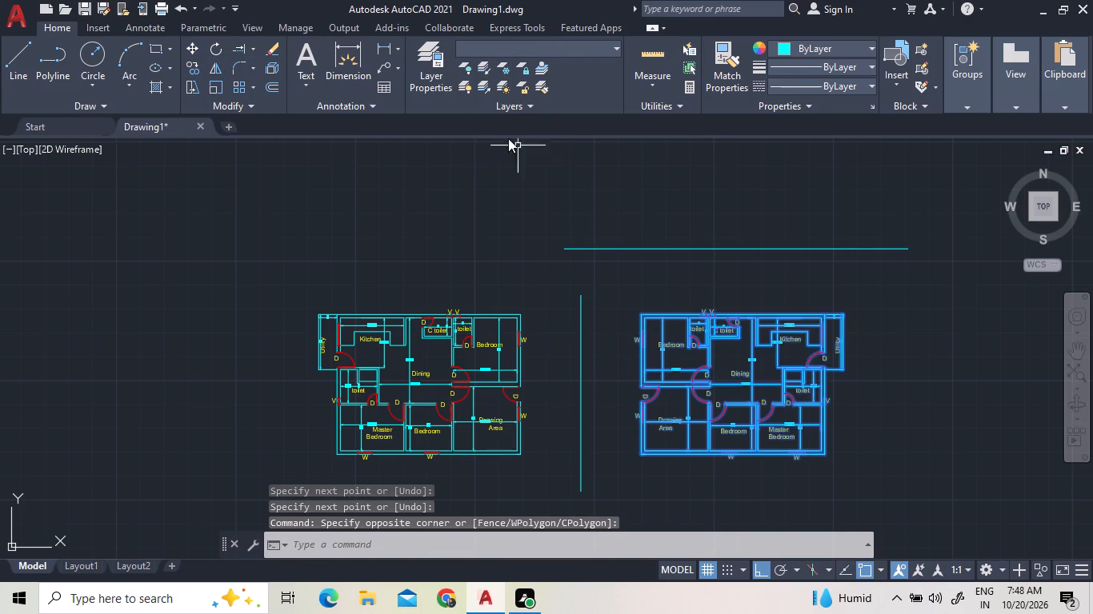
click(216, 66)
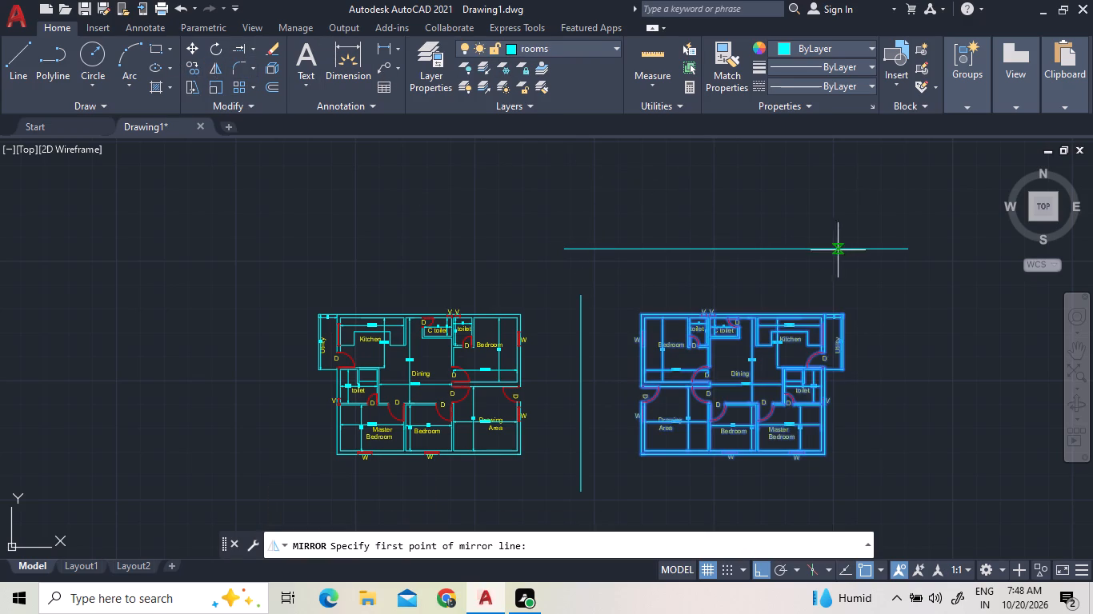
click(910, 246)
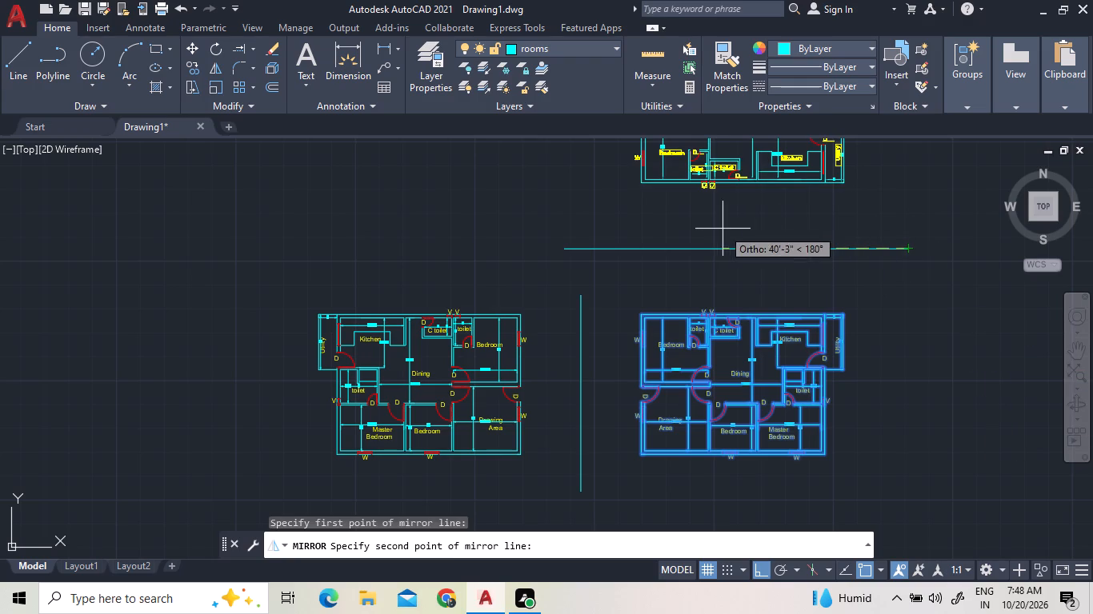
click(565, 247)
scroll(749, 410, down, 2)
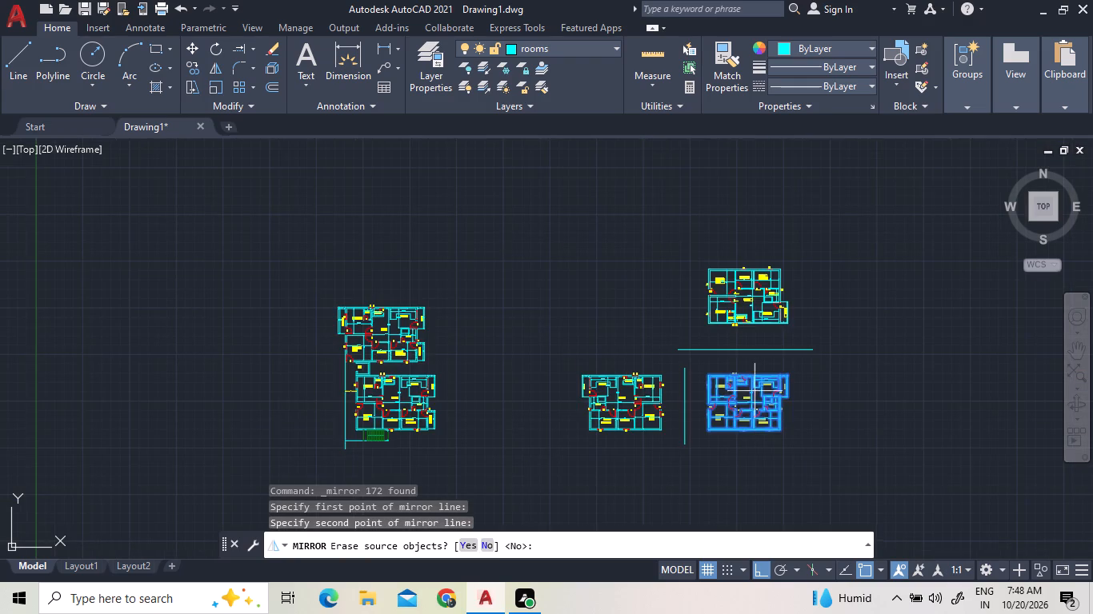
scroll(759, 270, up, 4)
scroll(765, 312, down, 1)
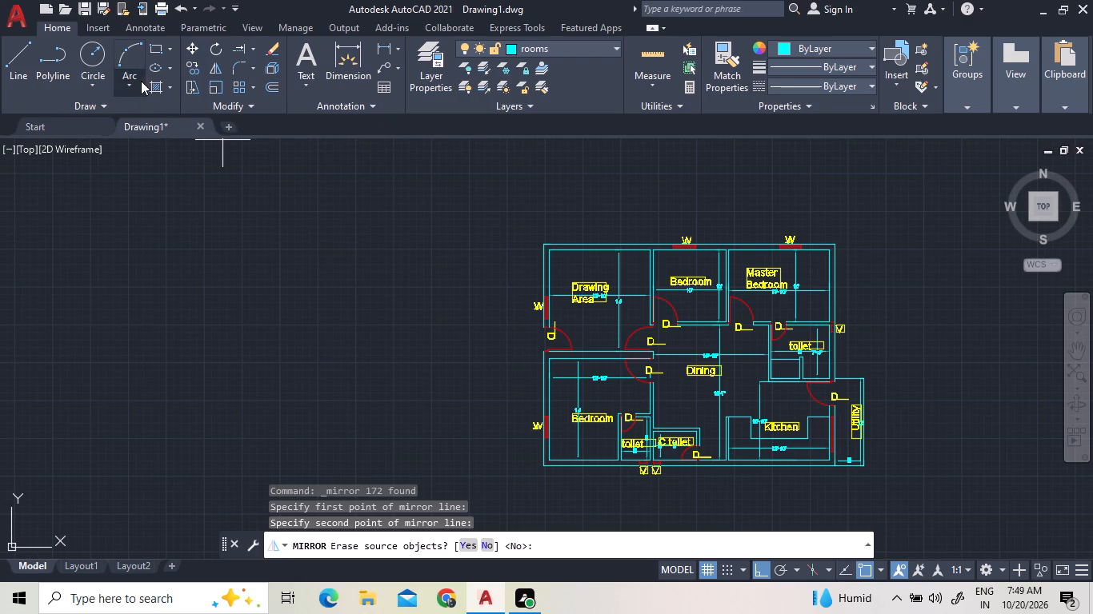
click(484, 544)
scroll(847, 432, up, 2)
scroll(845, 429, down, 1)
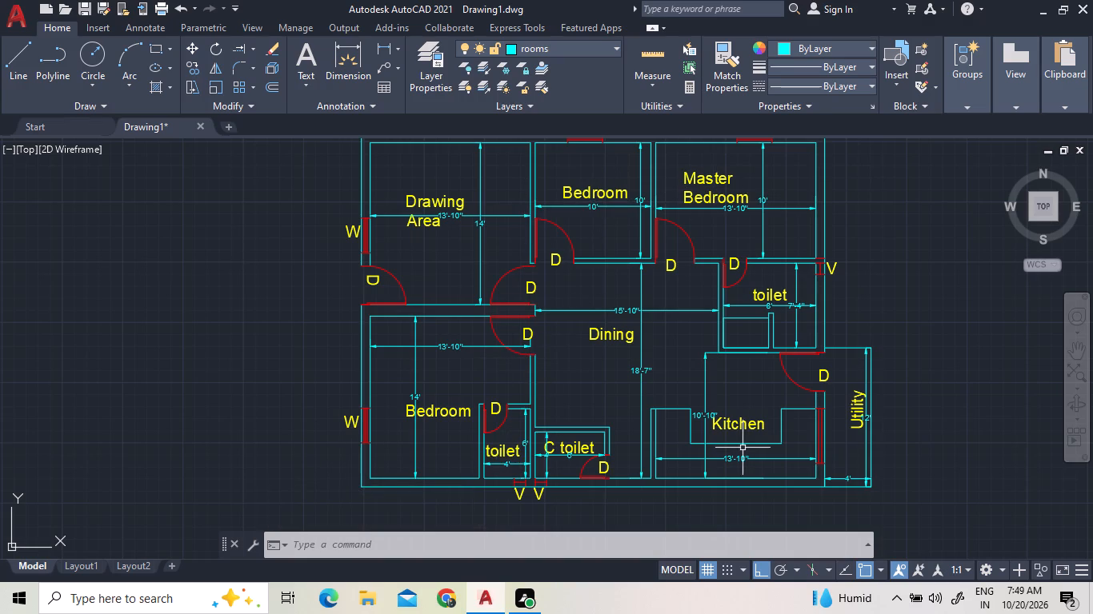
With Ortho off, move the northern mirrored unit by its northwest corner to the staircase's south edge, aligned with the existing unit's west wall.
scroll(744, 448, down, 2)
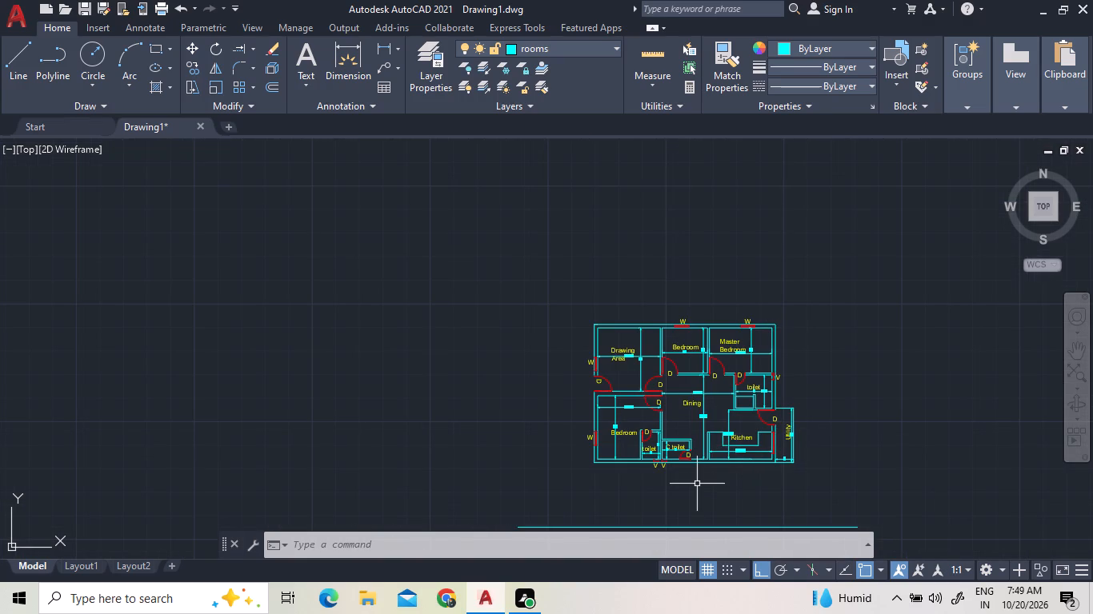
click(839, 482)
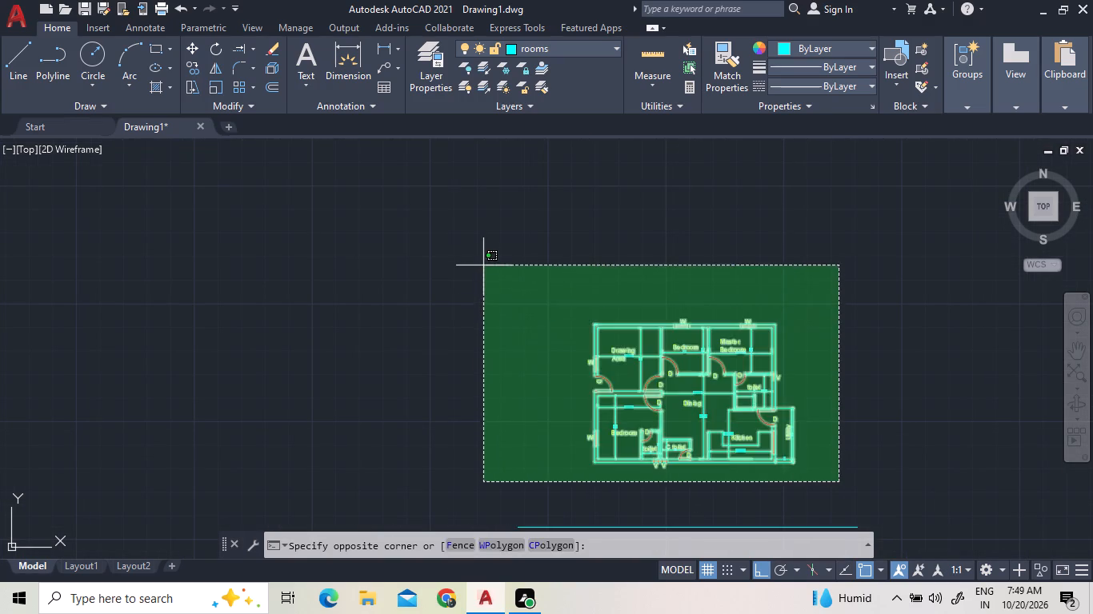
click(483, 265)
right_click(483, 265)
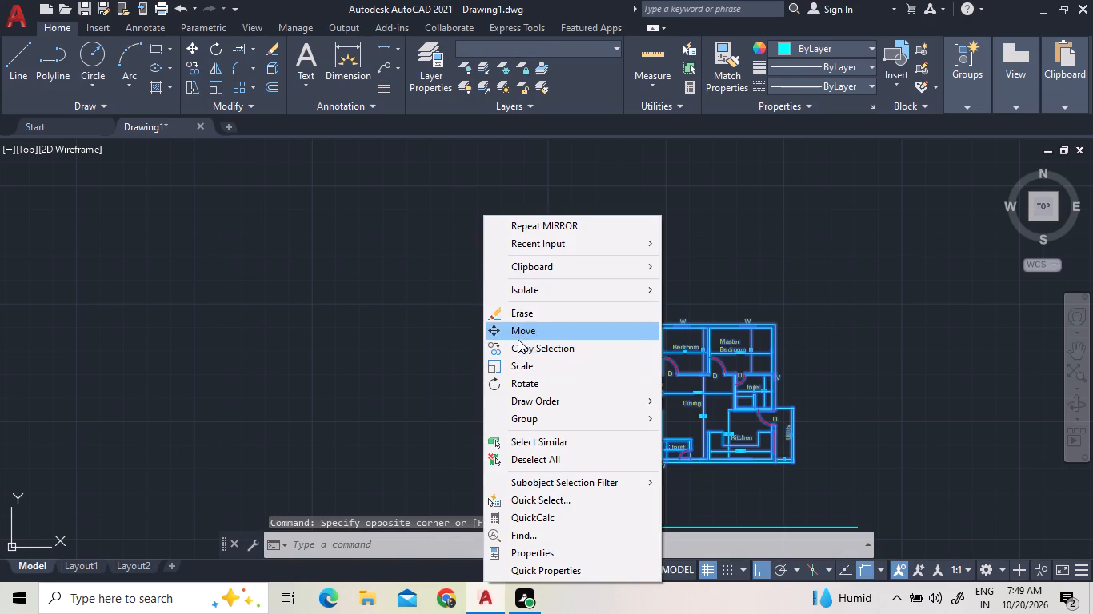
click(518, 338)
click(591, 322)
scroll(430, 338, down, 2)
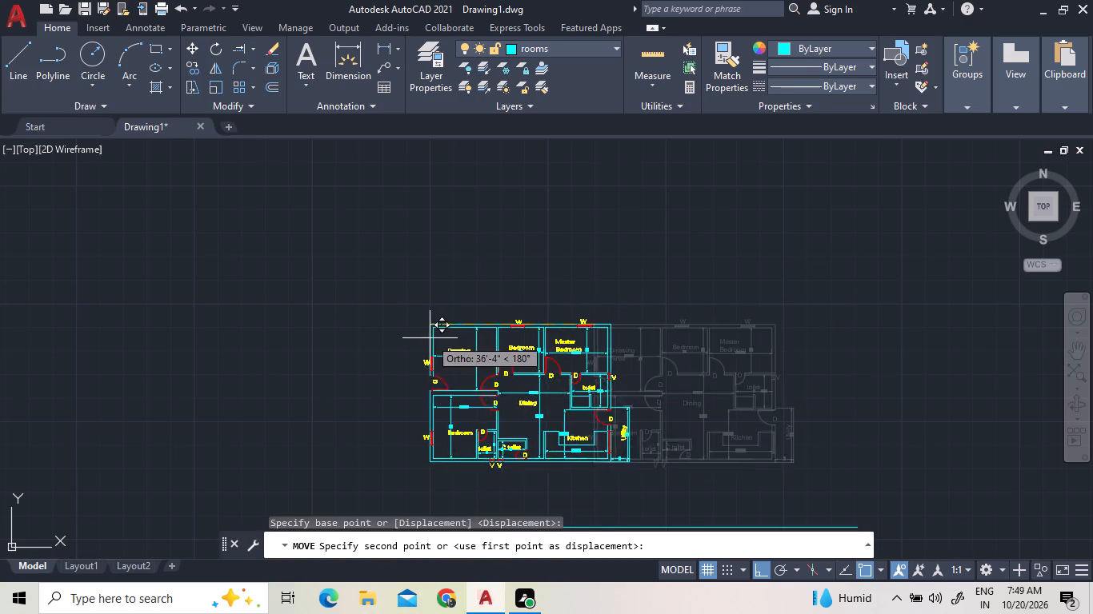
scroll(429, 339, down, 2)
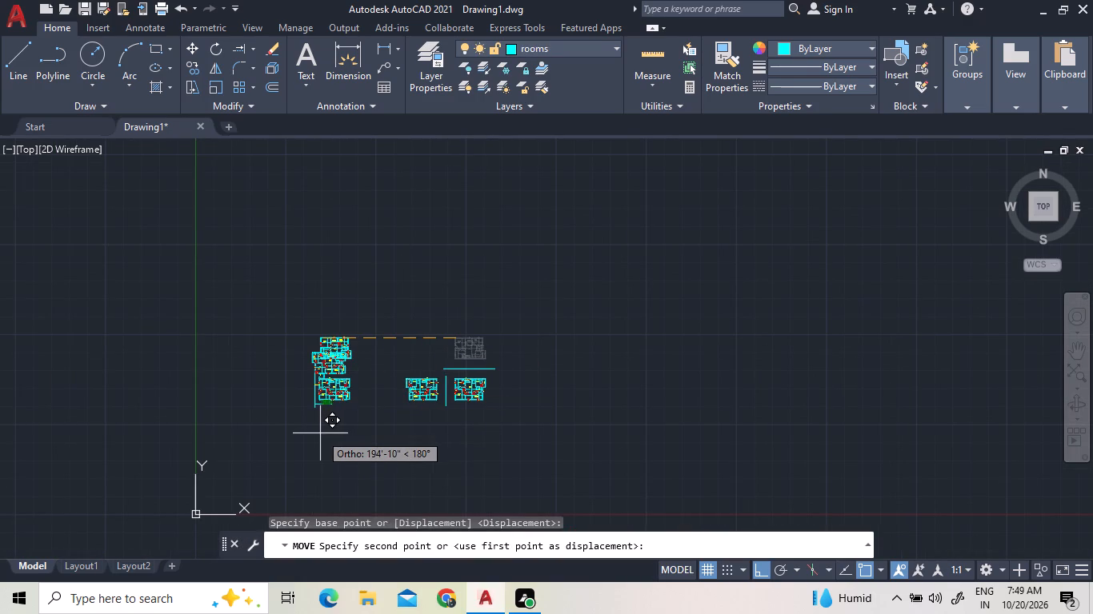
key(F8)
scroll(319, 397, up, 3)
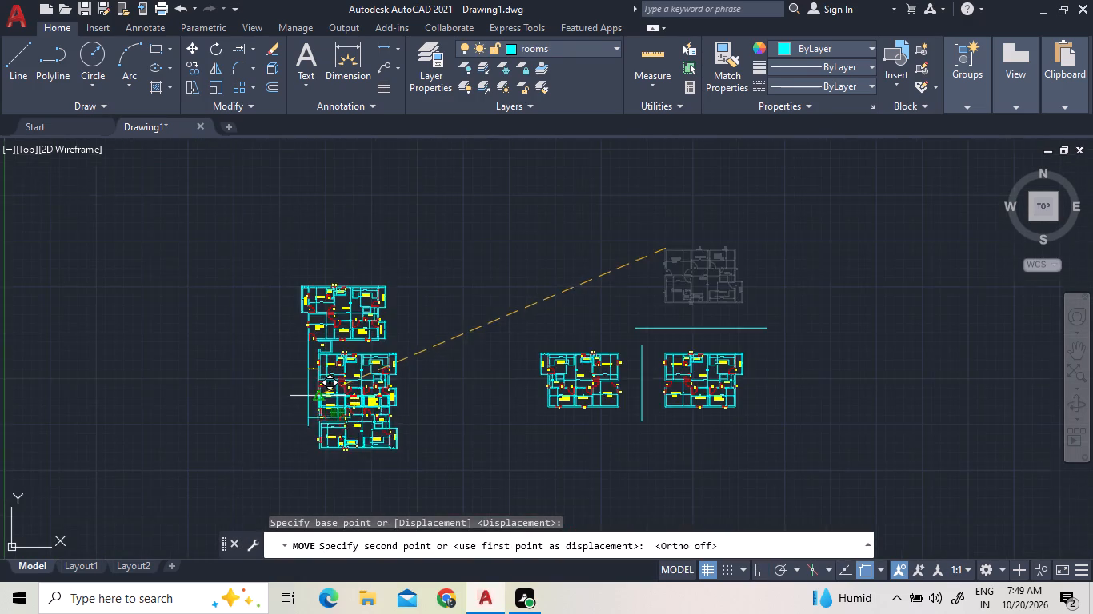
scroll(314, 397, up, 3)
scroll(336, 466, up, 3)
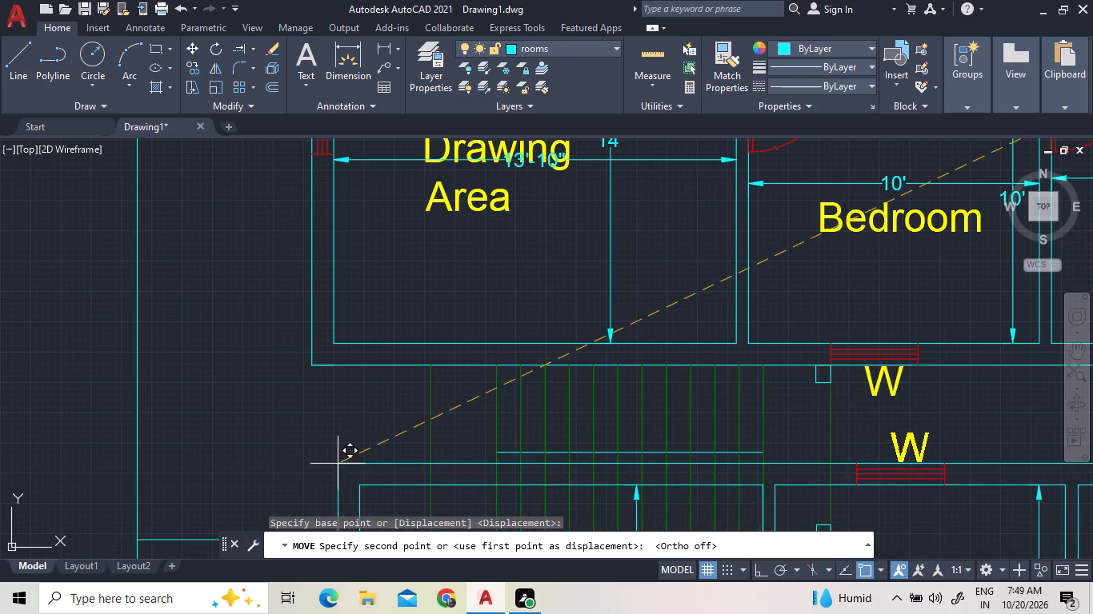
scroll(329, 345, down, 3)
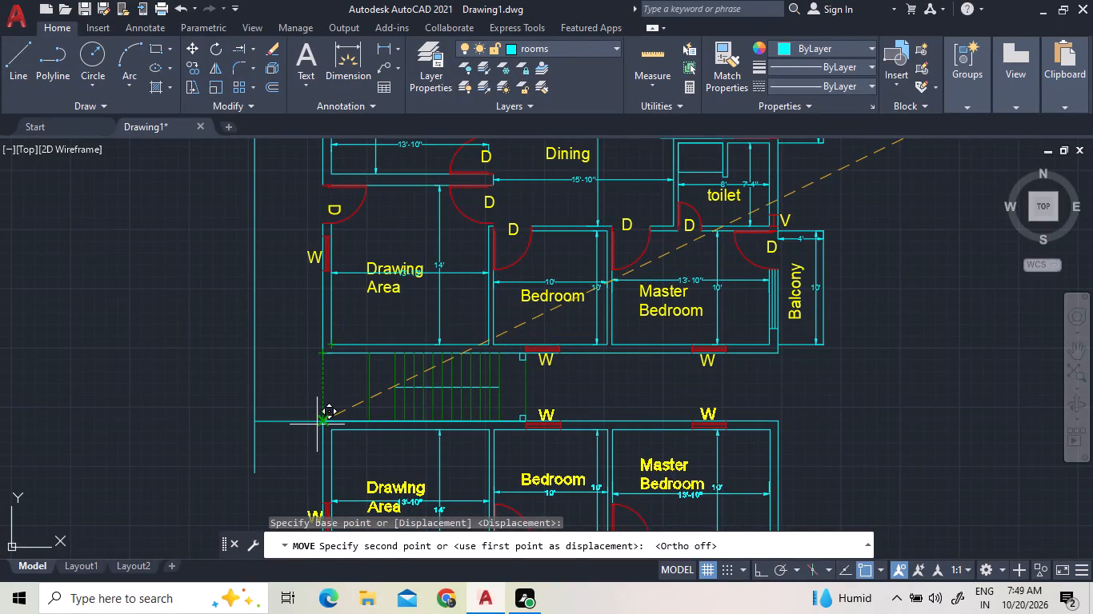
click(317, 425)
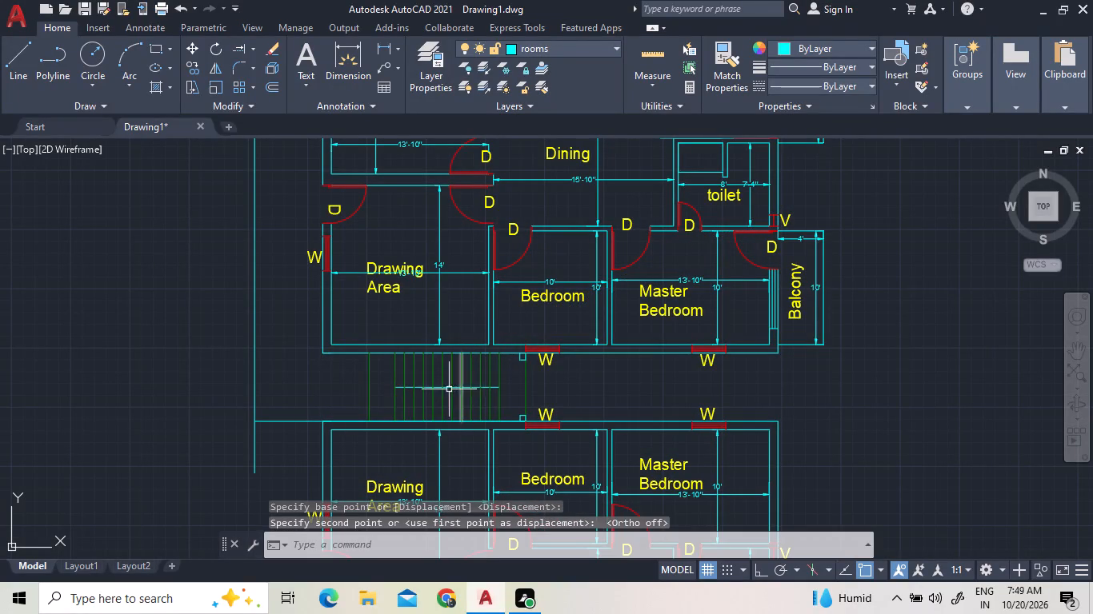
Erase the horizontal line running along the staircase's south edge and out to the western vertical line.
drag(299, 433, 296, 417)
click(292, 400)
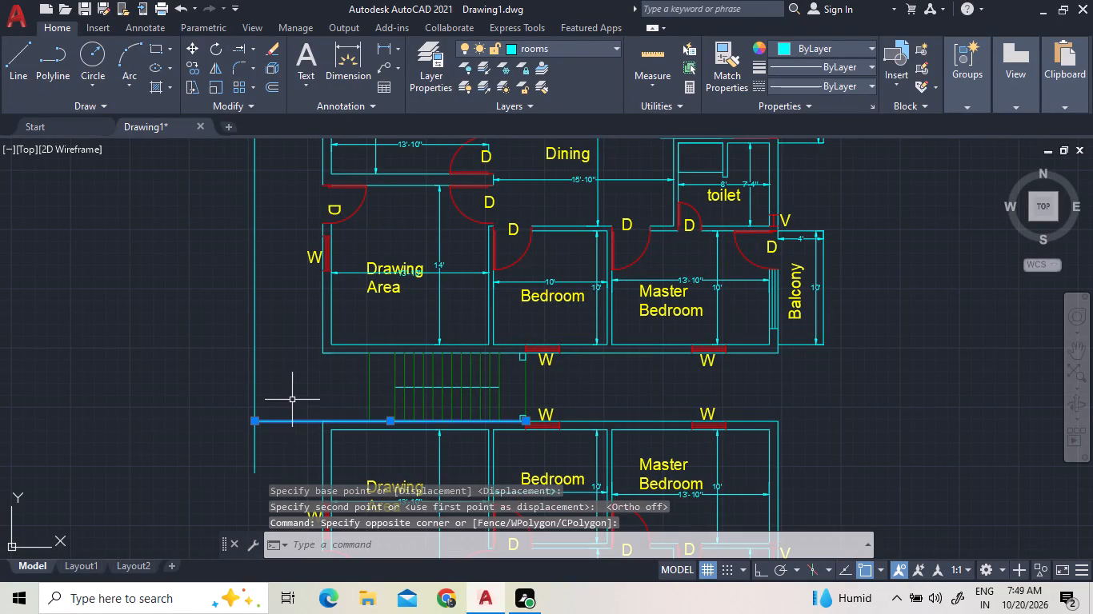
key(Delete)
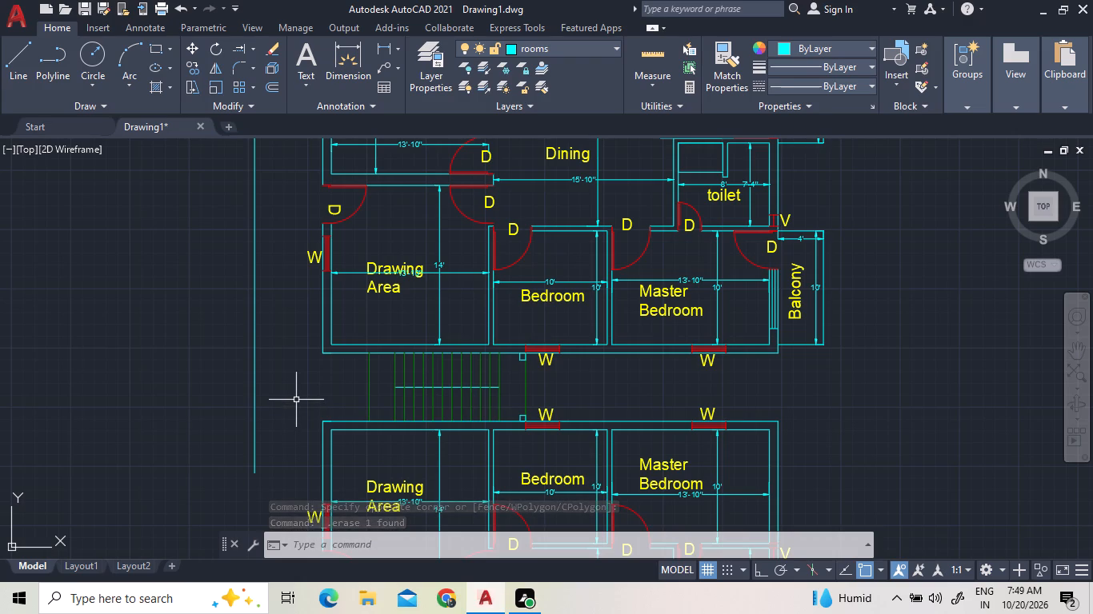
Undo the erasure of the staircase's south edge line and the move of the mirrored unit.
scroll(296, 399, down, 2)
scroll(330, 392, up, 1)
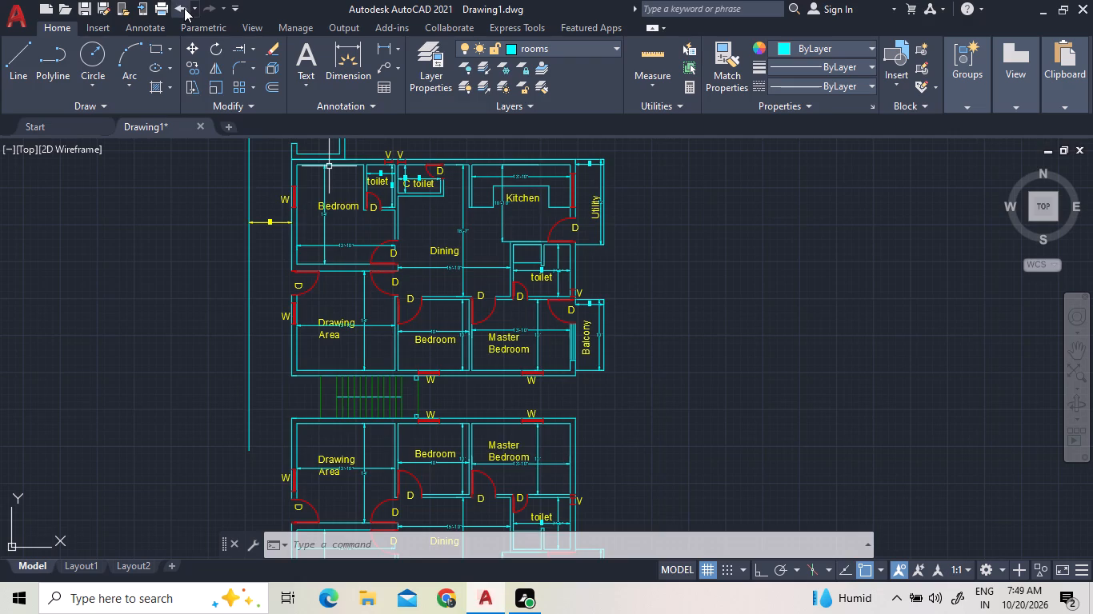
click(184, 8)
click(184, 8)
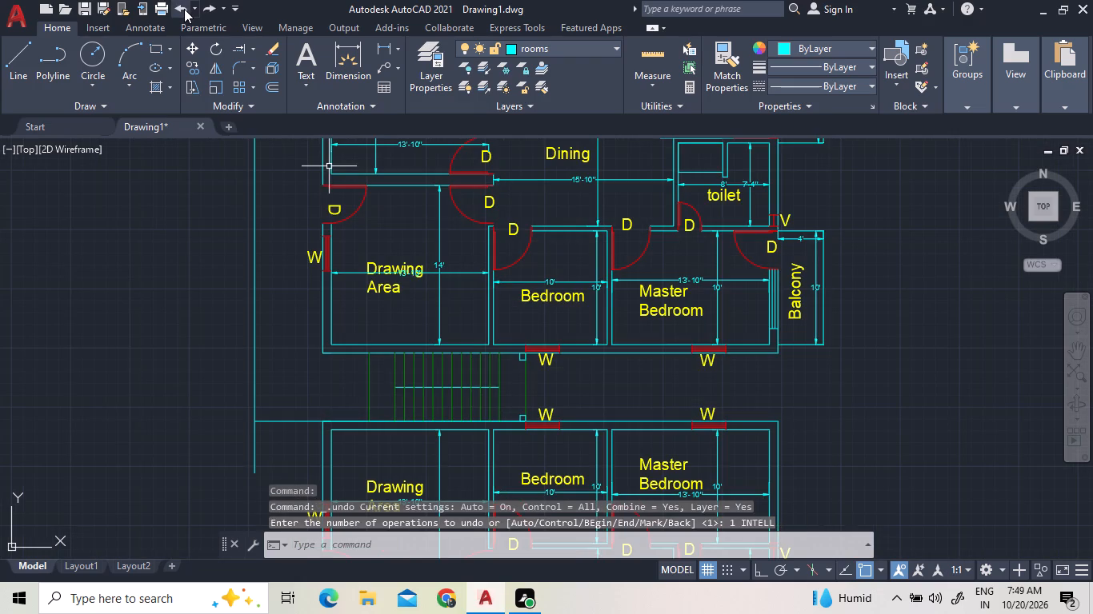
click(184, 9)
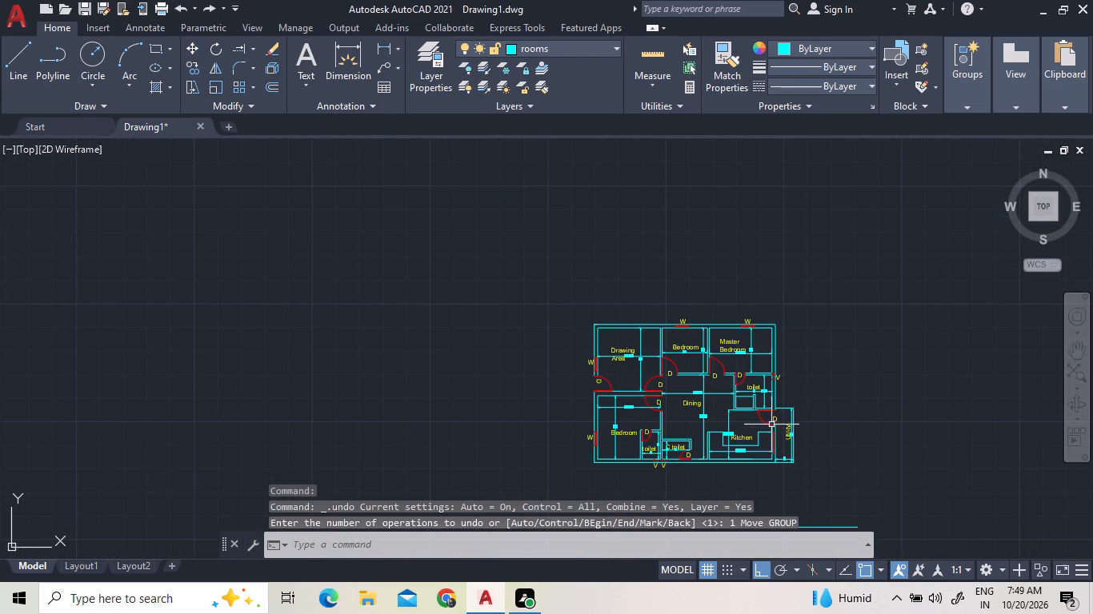
With Ortho off, move the northern mirrored unit by its northwest corner to where the western vertical line meets the staircase's south edge line.
drag(850, 486, 787, 455)
click(547, 282)
right_click(546, 281)
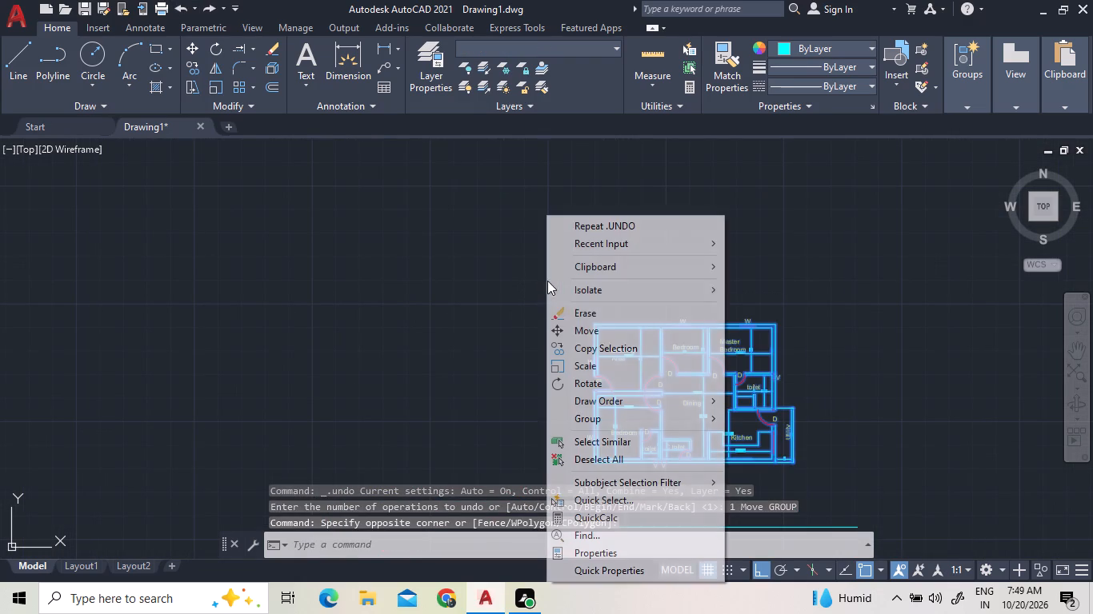
click(574, 325)
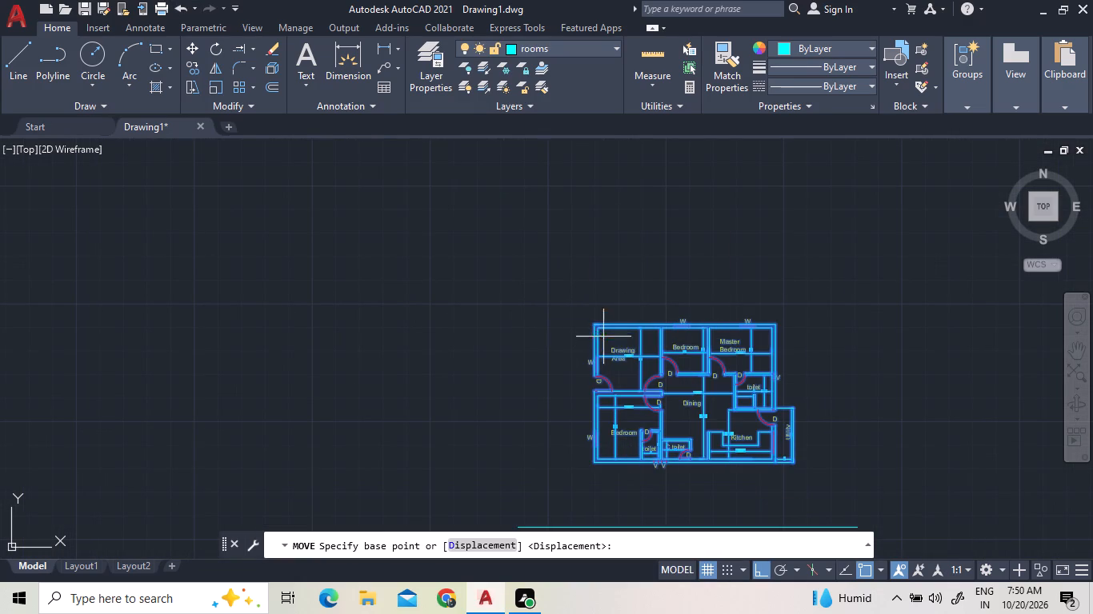
drag(591, 325, 581, 328)
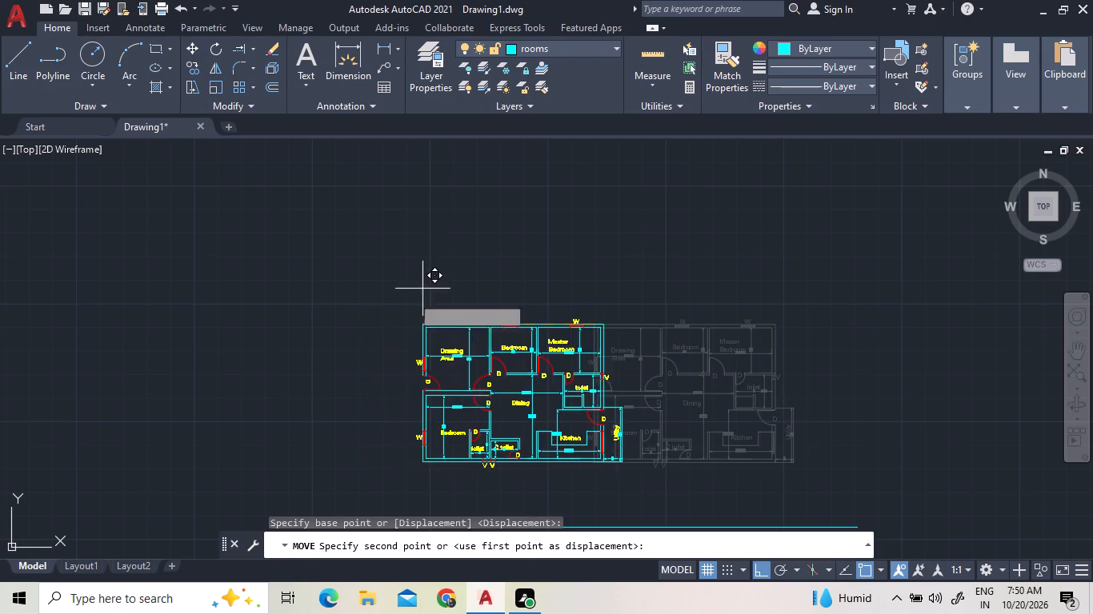
scroll(449, 272, down, 3)
key(F8)
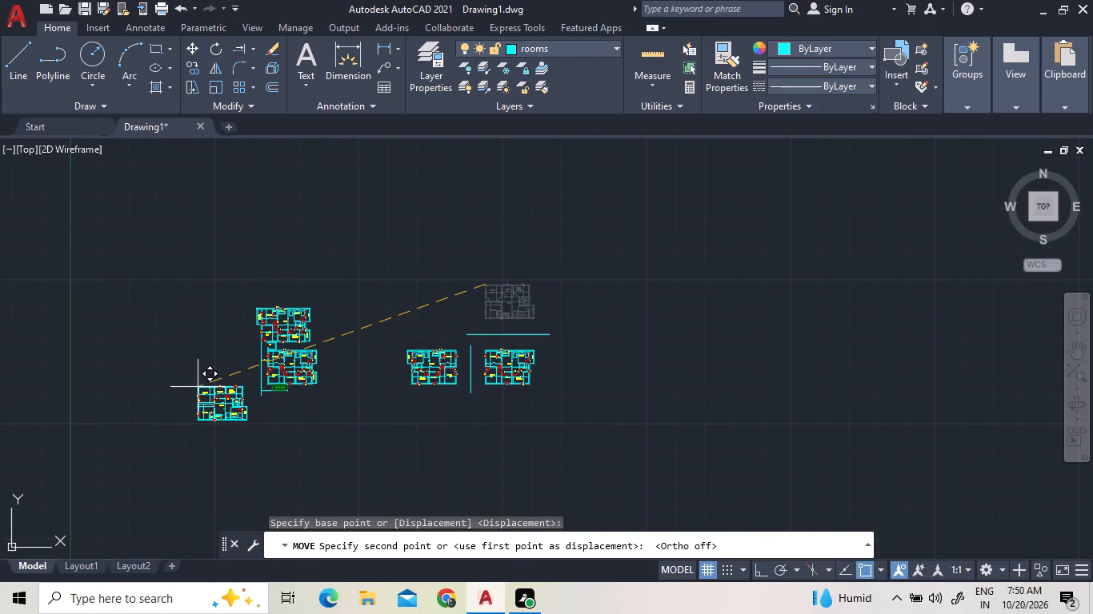
scroll(228, 398, up, 4)
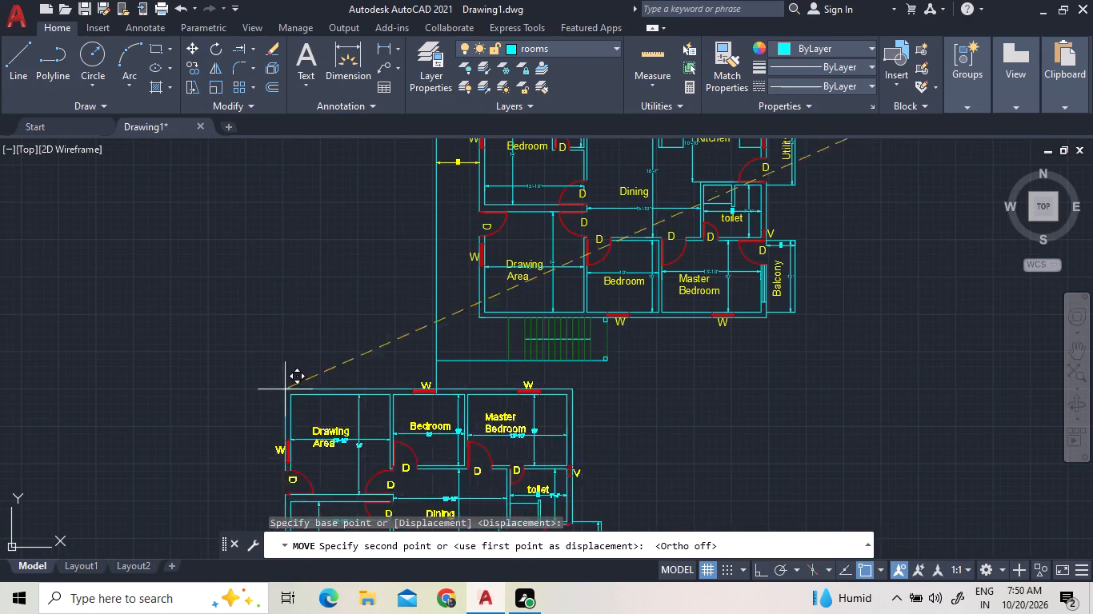
scroll(454, 401, up, 3)
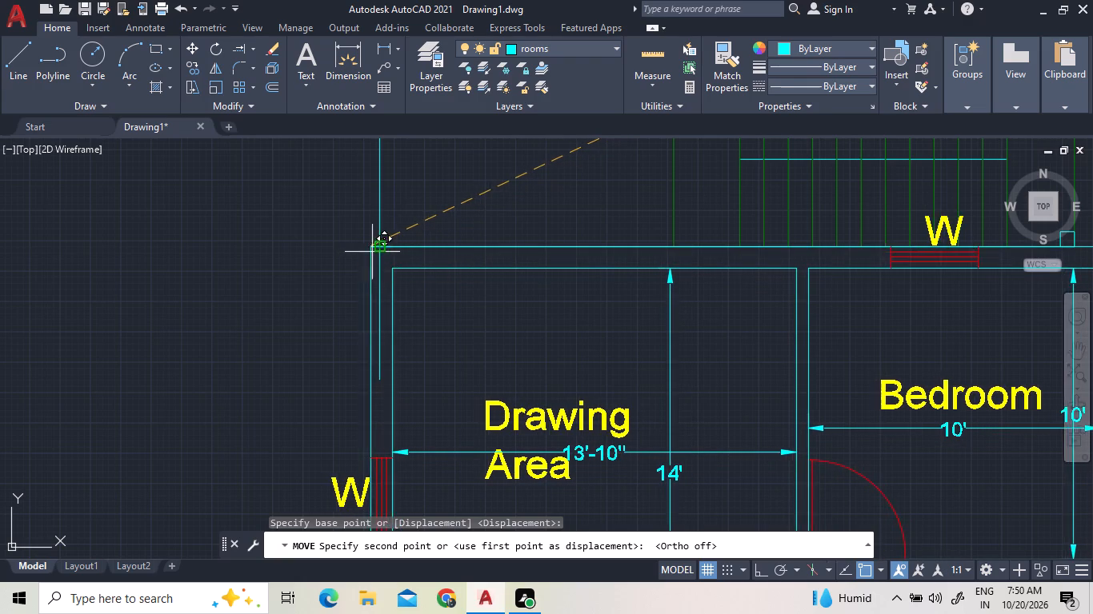
scroll(377, 243, up, 2)
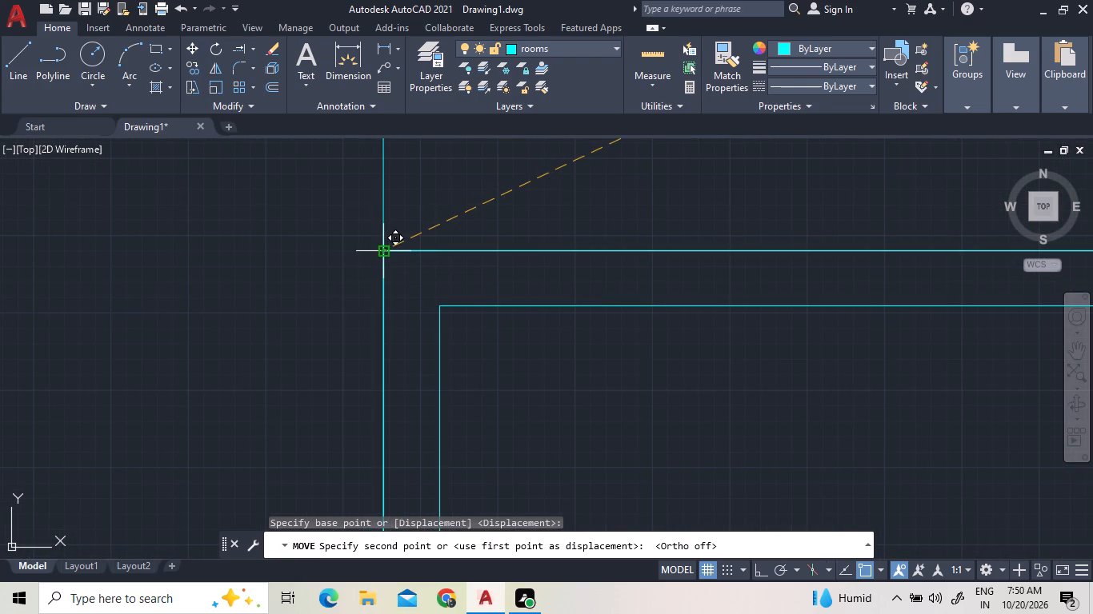
click(388, 248)
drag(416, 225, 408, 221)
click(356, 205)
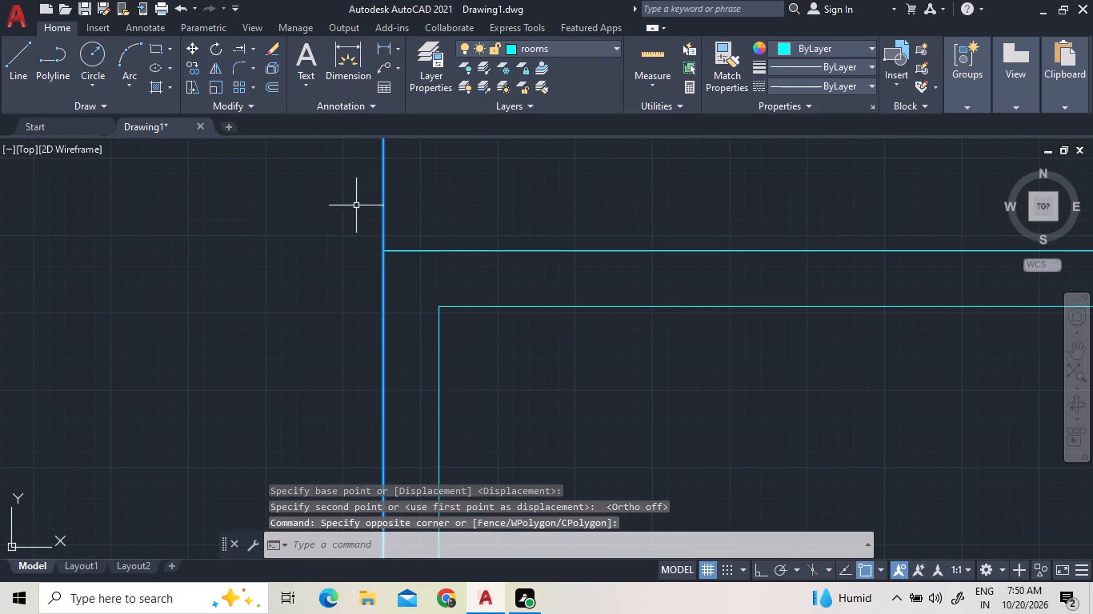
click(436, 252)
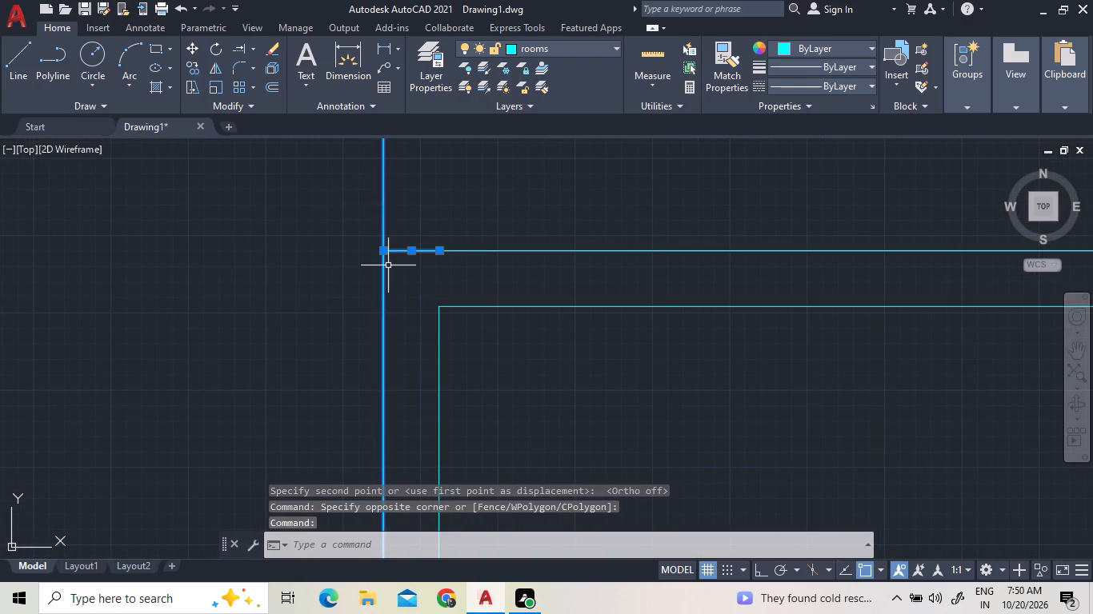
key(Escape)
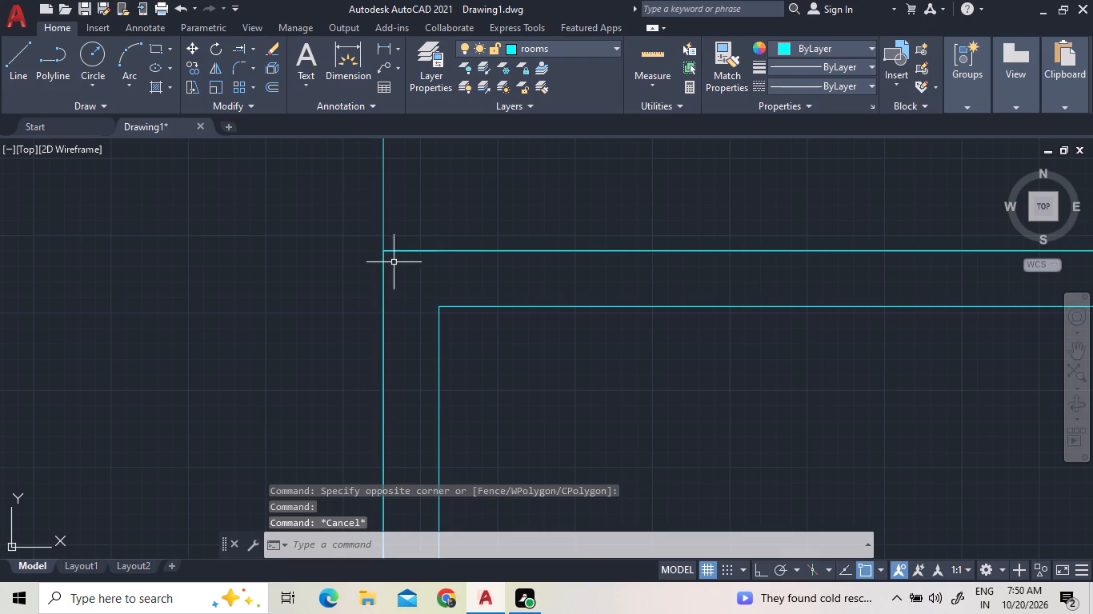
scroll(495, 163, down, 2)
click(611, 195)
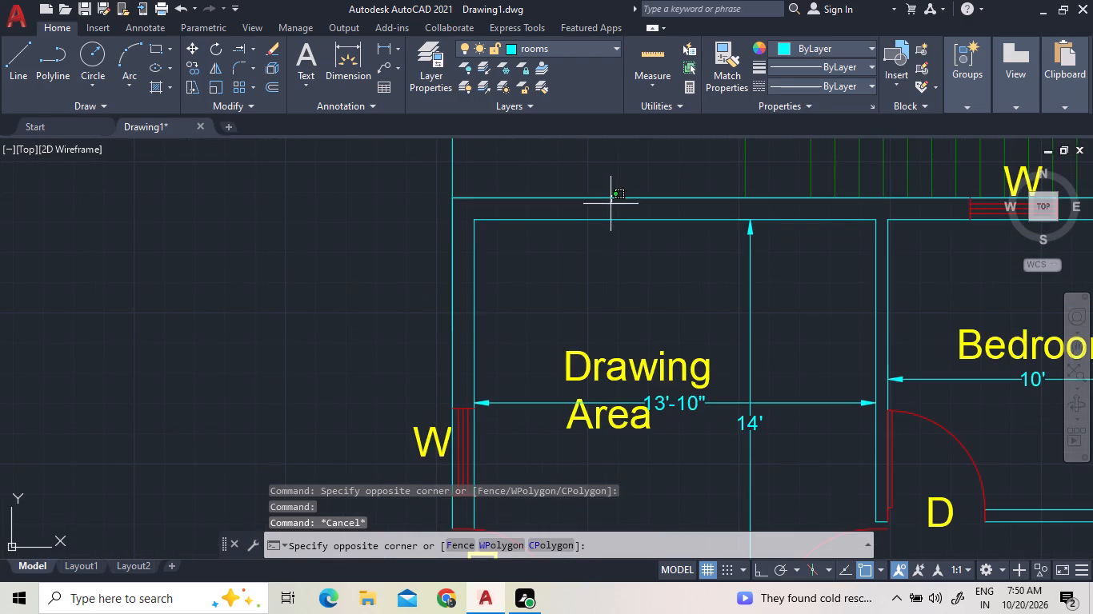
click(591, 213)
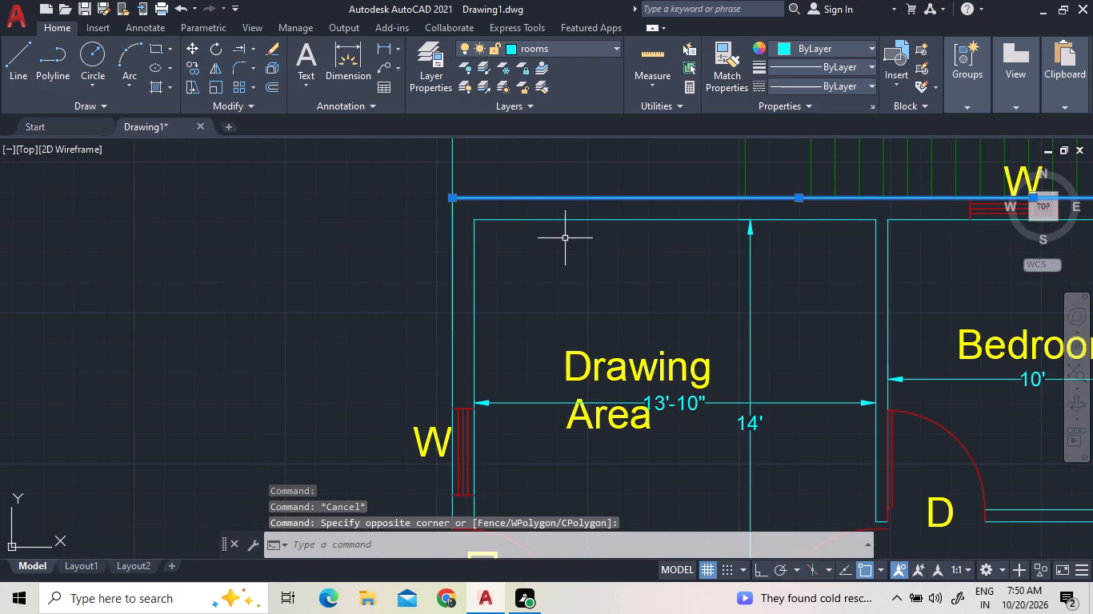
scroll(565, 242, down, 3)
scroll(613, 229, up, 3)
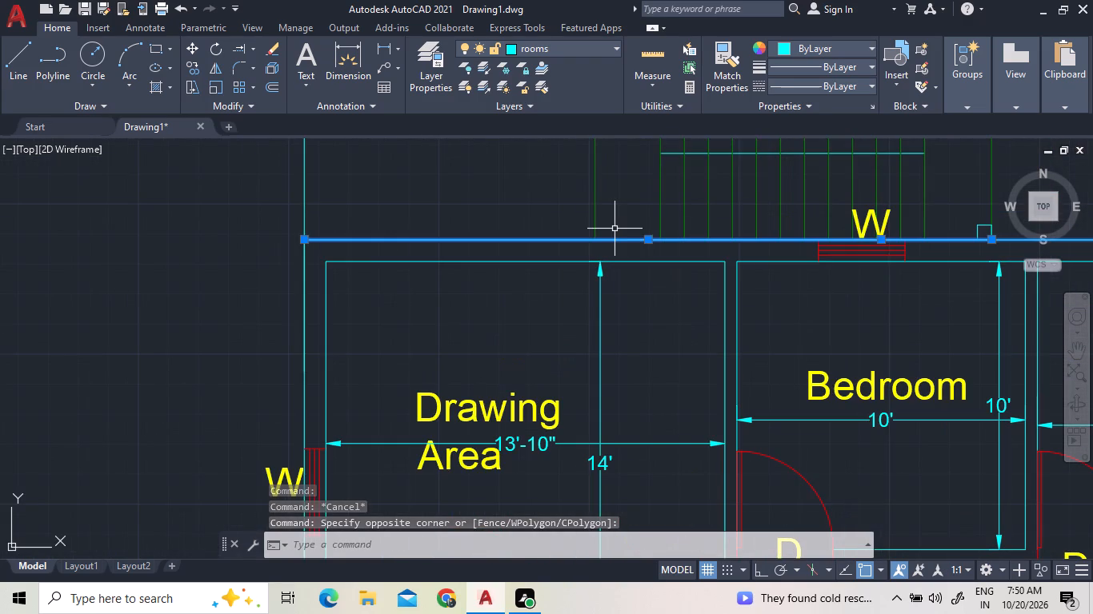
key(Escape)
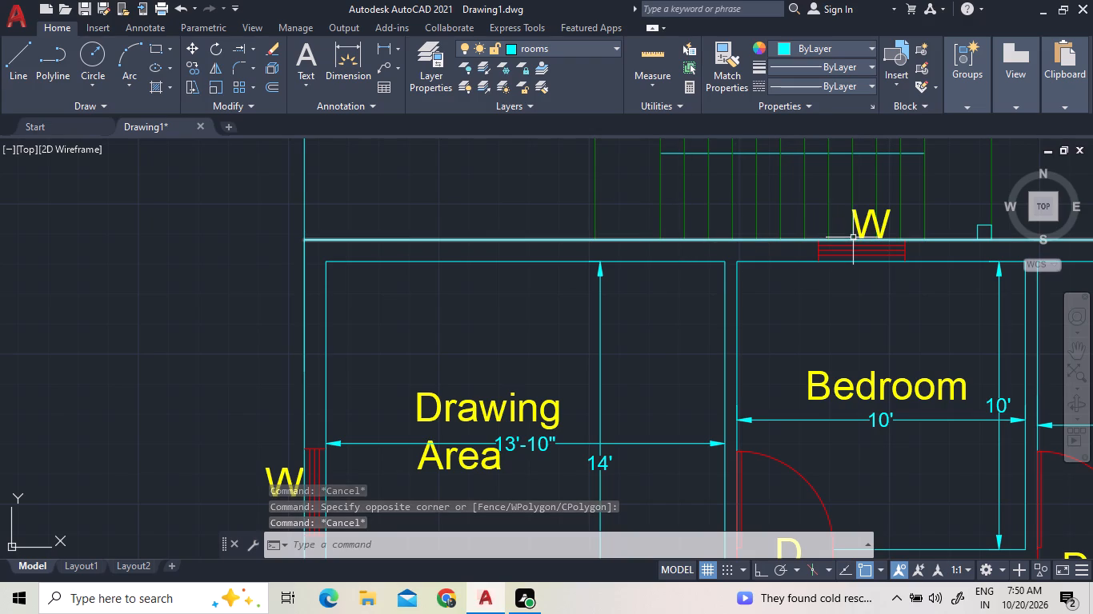
With Ortho on, draw a balcony outline projecting 4' south from the moved unit's southwest corner, running east and closing back on the bedroom's south wall.
scroll(834, 221, down, 2)
scroll(658, 243, down, 1)
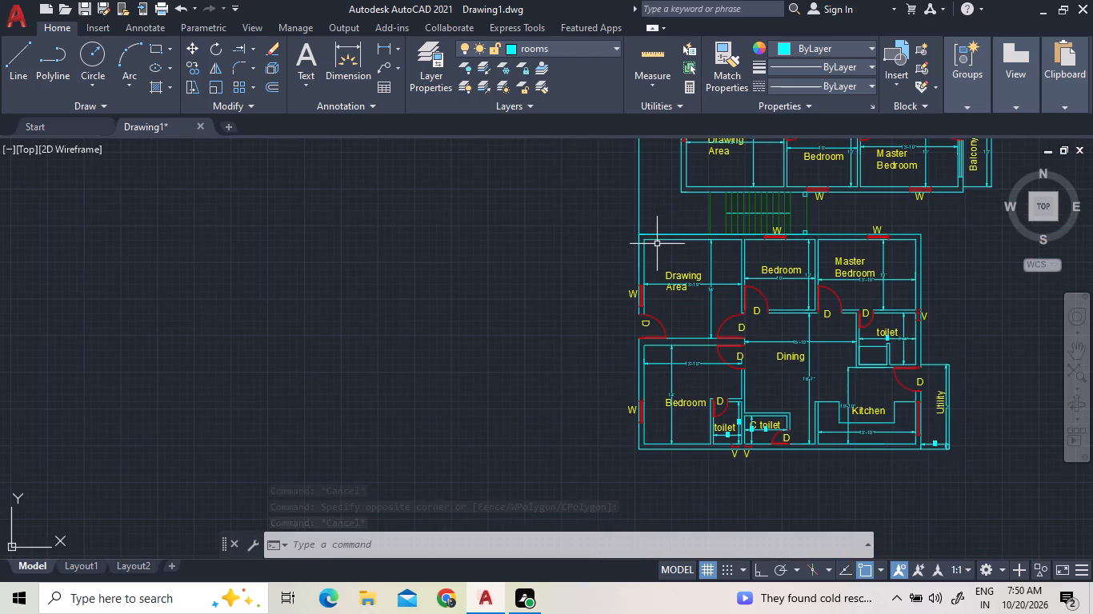
scroll(727, 350, down, 1)
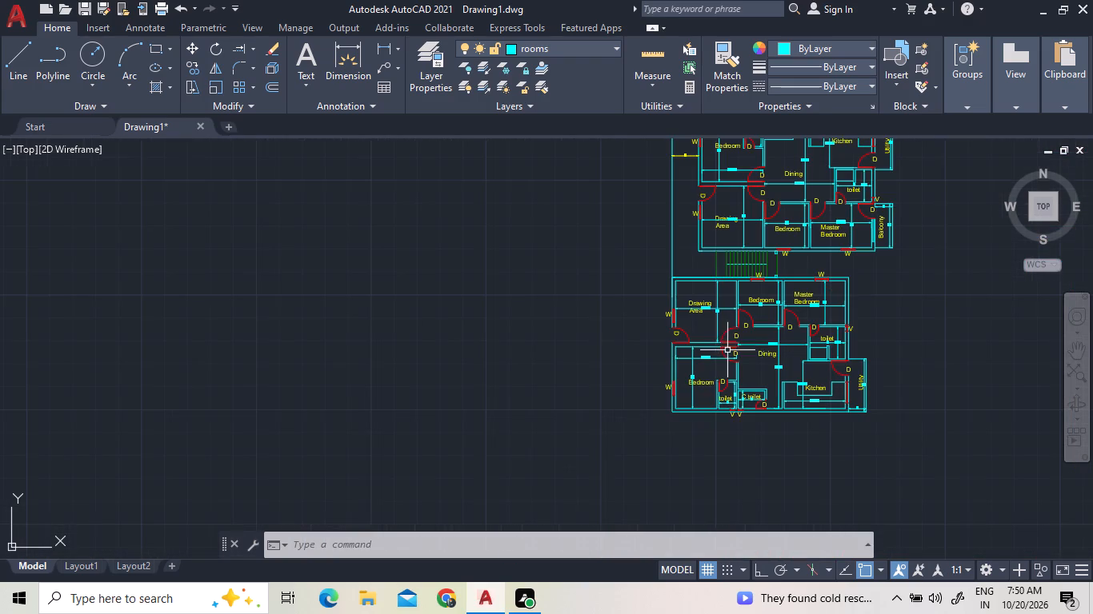
scroll(793, 421, up, 2)
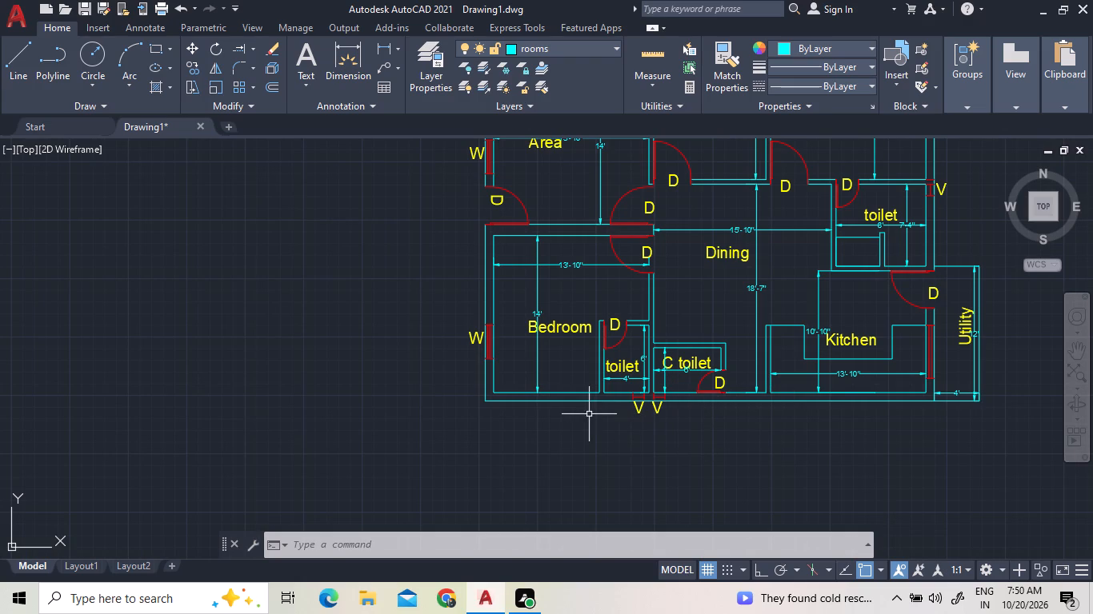
scroll(582, 413, down, 2)
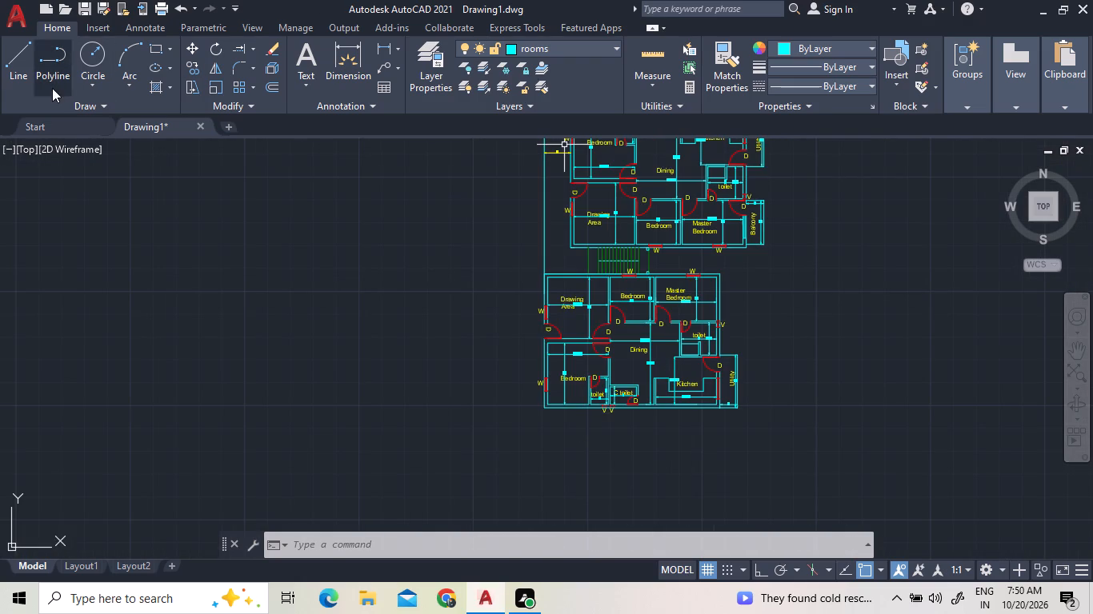
click(16, 70)
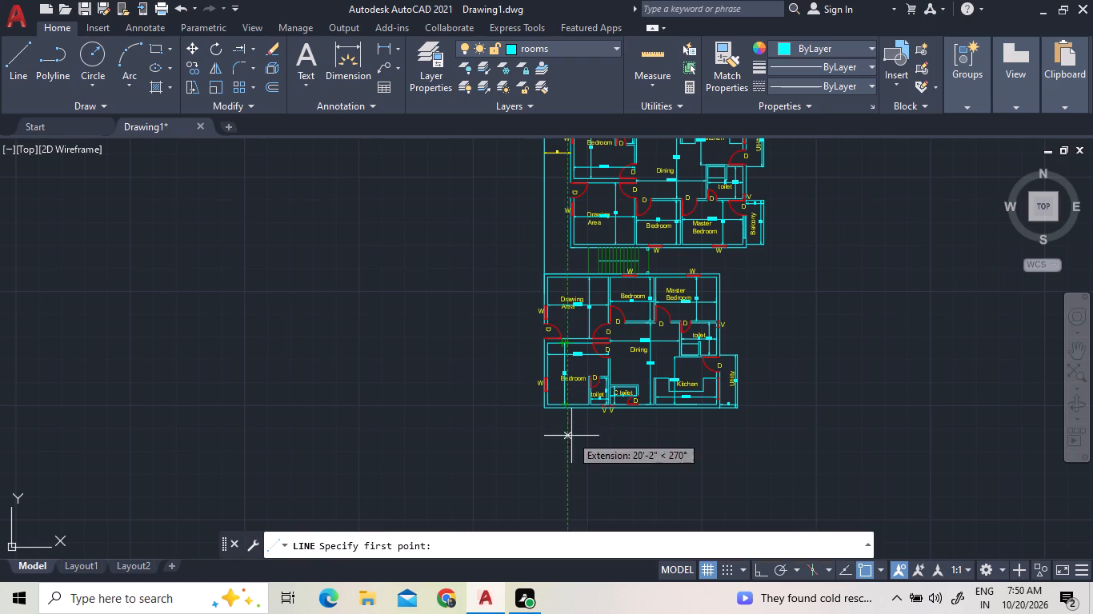
scroll(578, 439, up, 2)
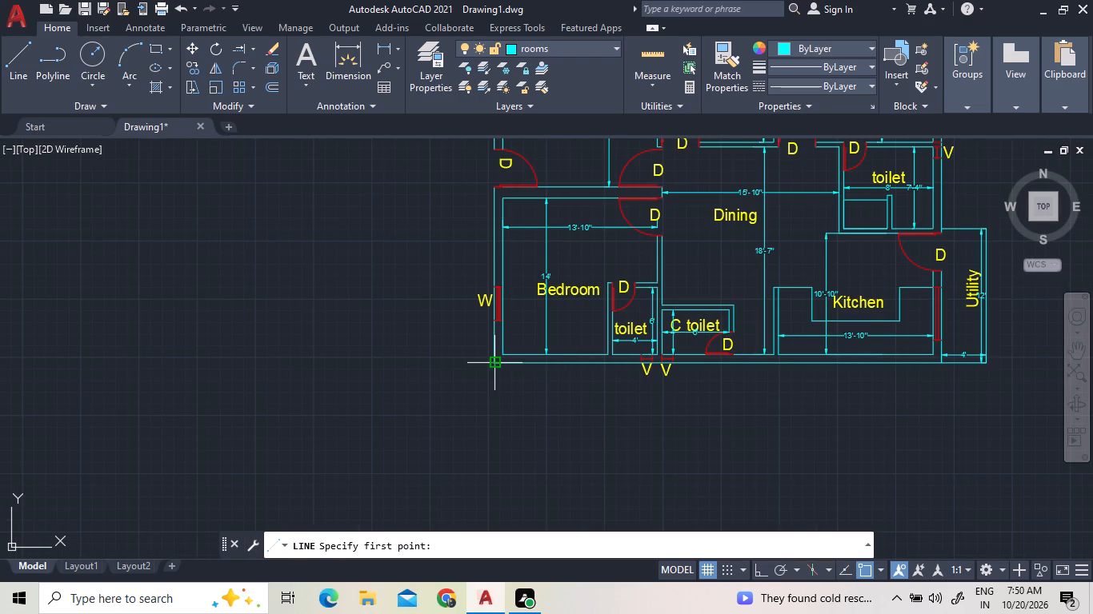
click(499, 365)
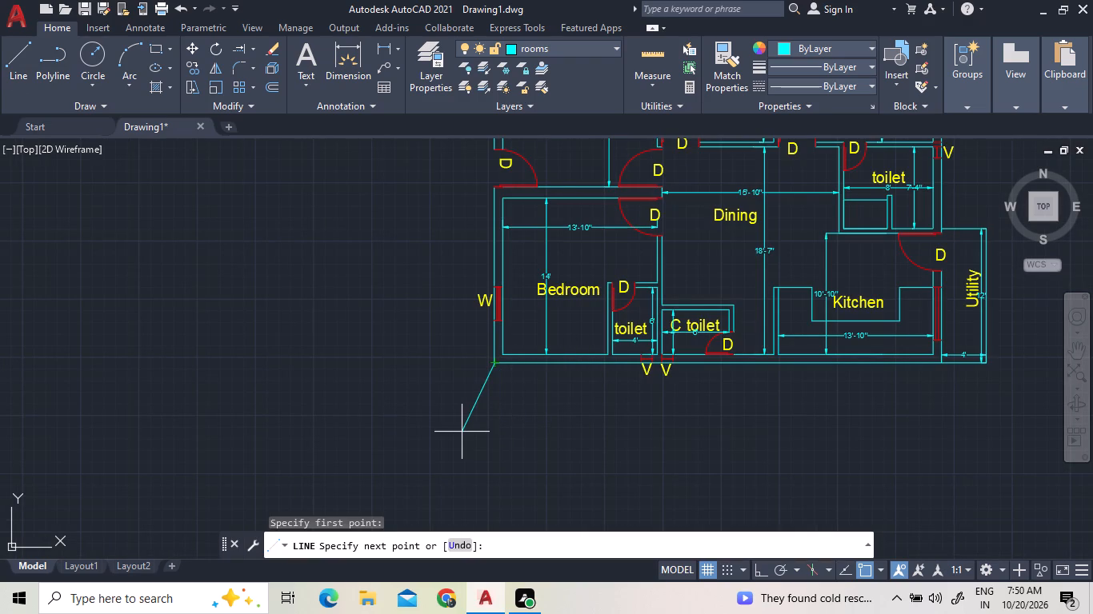
key(F8)
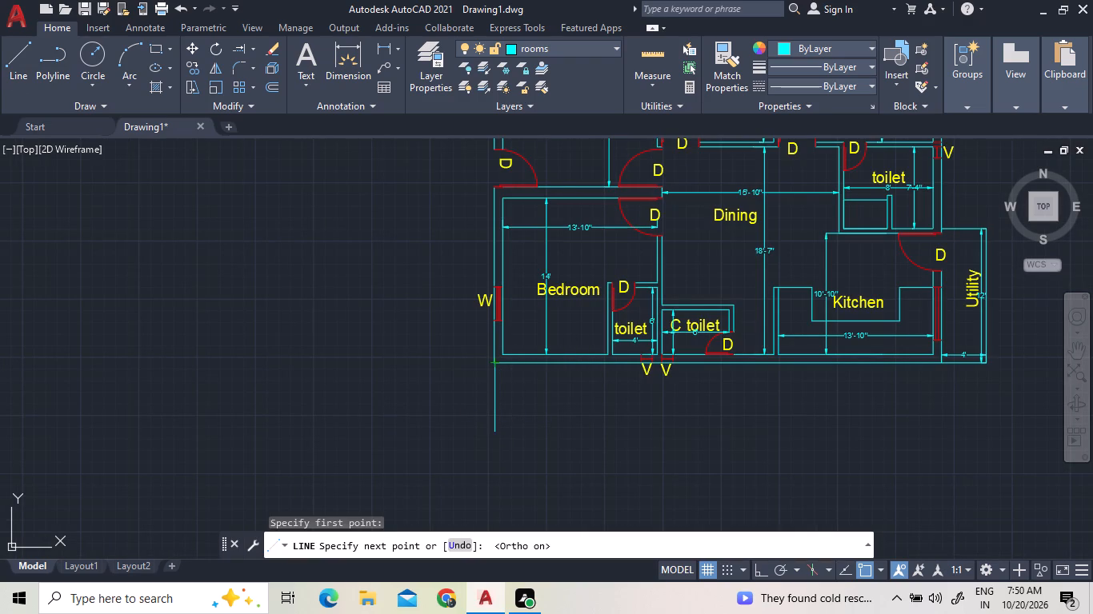
text(4')
key(Return)
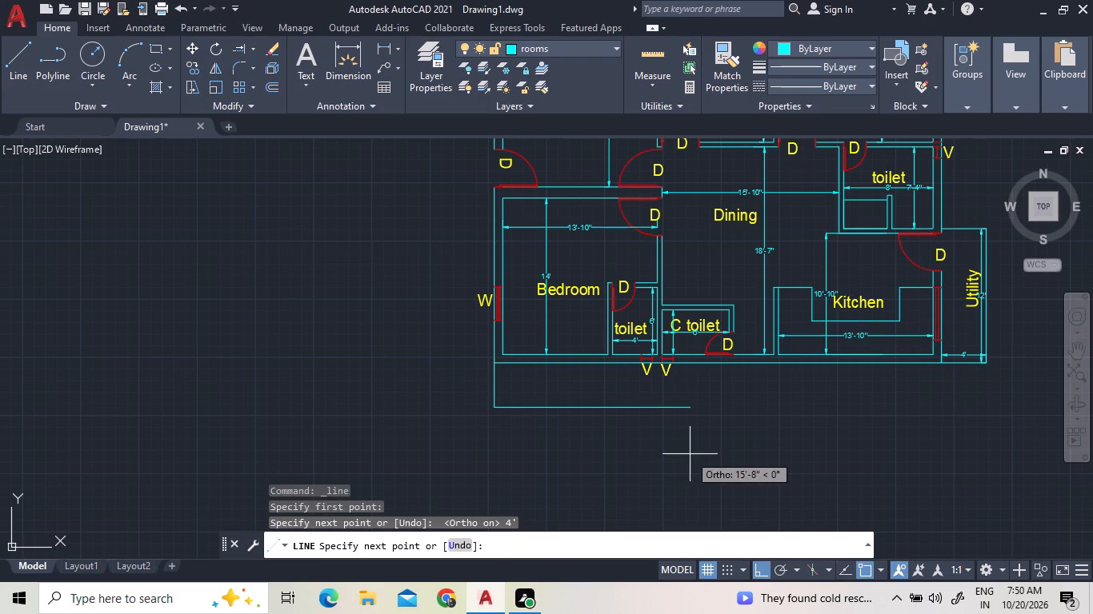
click(571, 428)
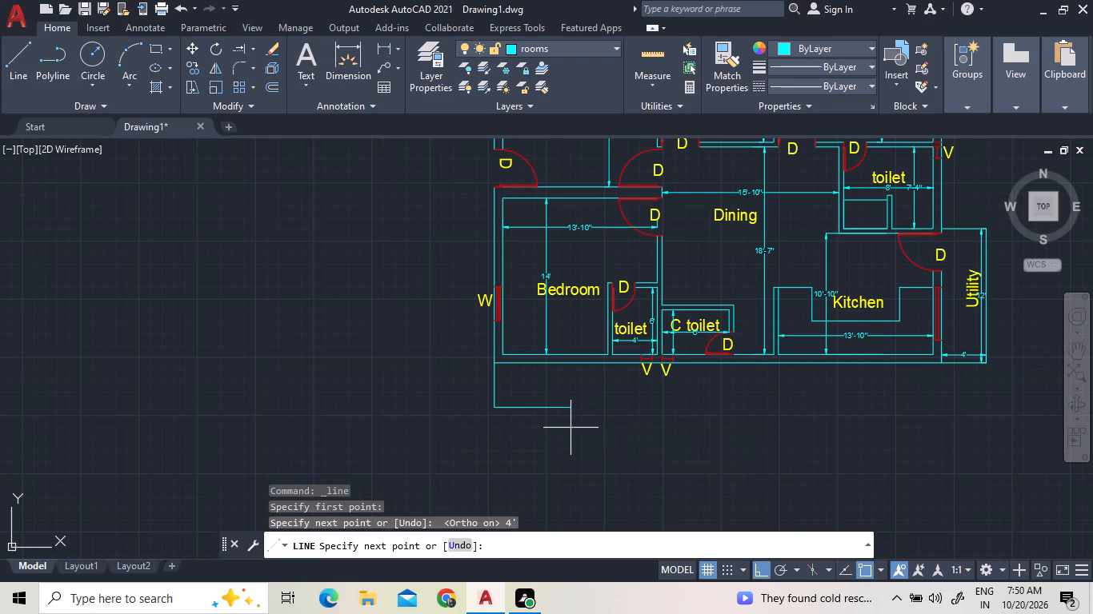
click(570, 365)
right_click(572, 375)
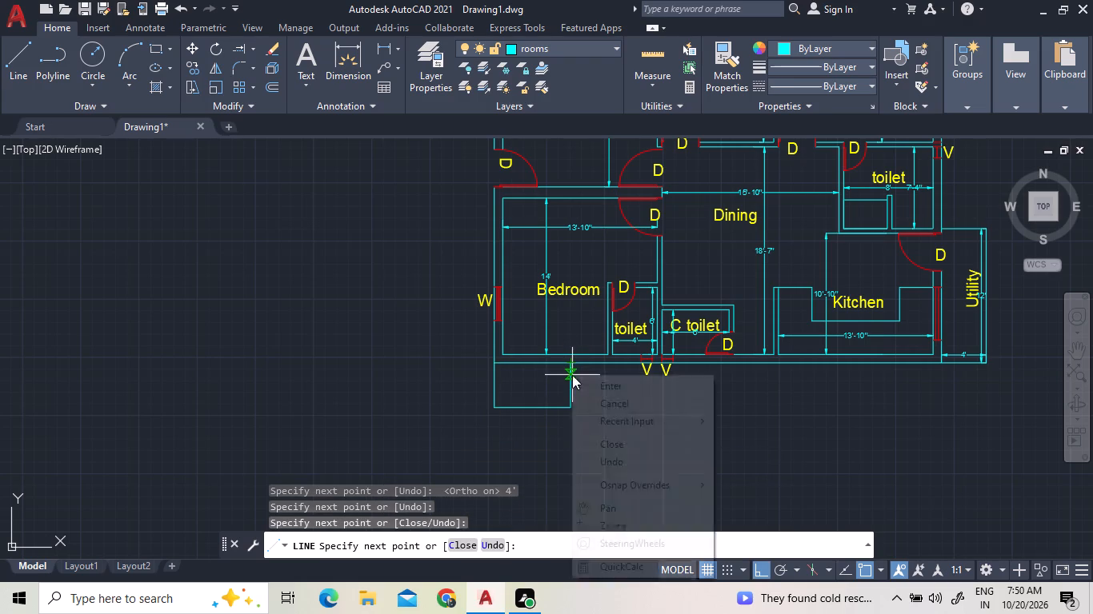
click(579, 378)
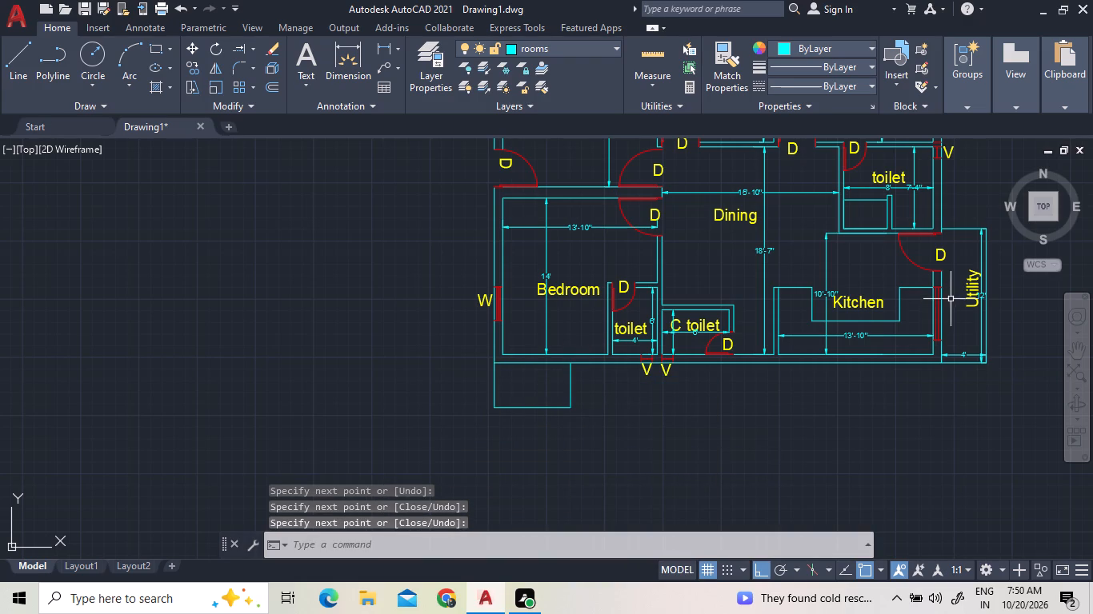
Copy the Balcony label from the unit north of the staircase to just west of the new balcony outline, with Ortho off.
scroll(919, 333, down, 2)
click(962, 166)
right_click(958, 173)
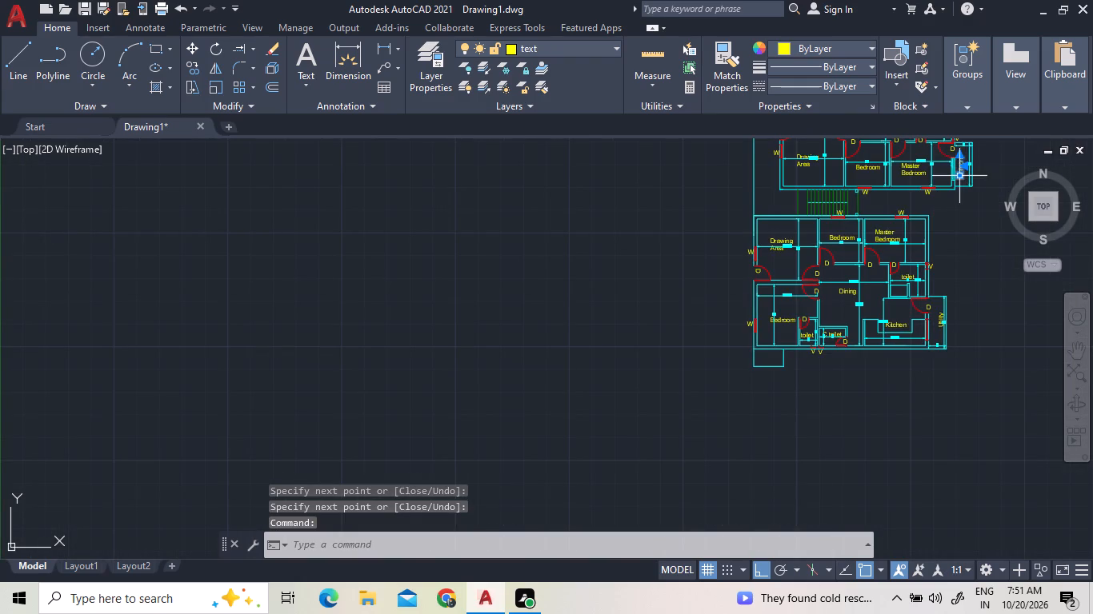
click(963, 332)
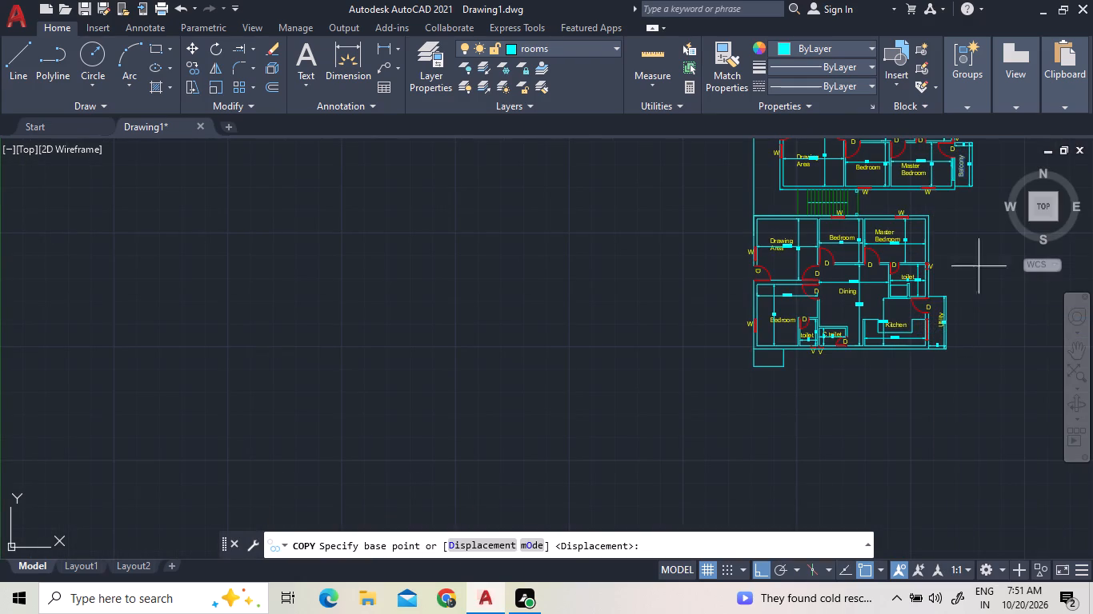
click(963, 170)
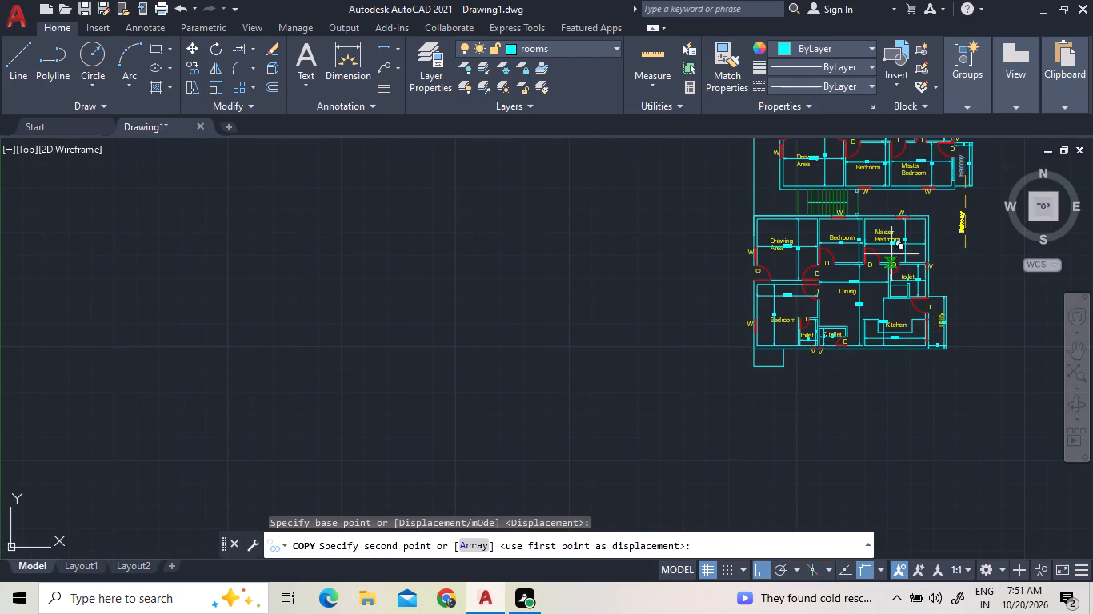
scroll(755, 359, up, 2)
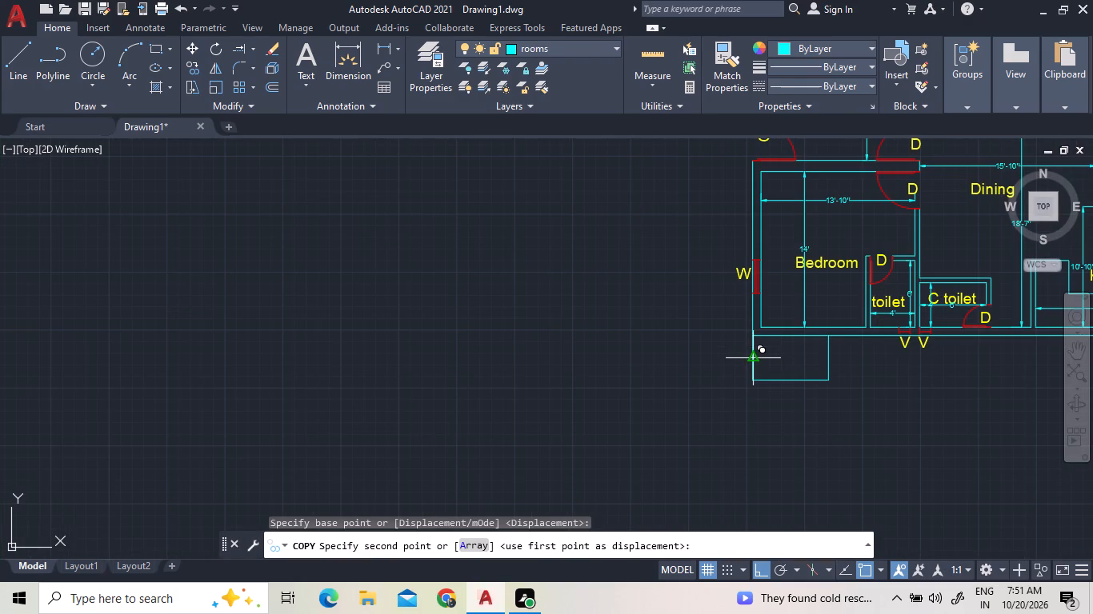
key(F8)
click(732, 389)
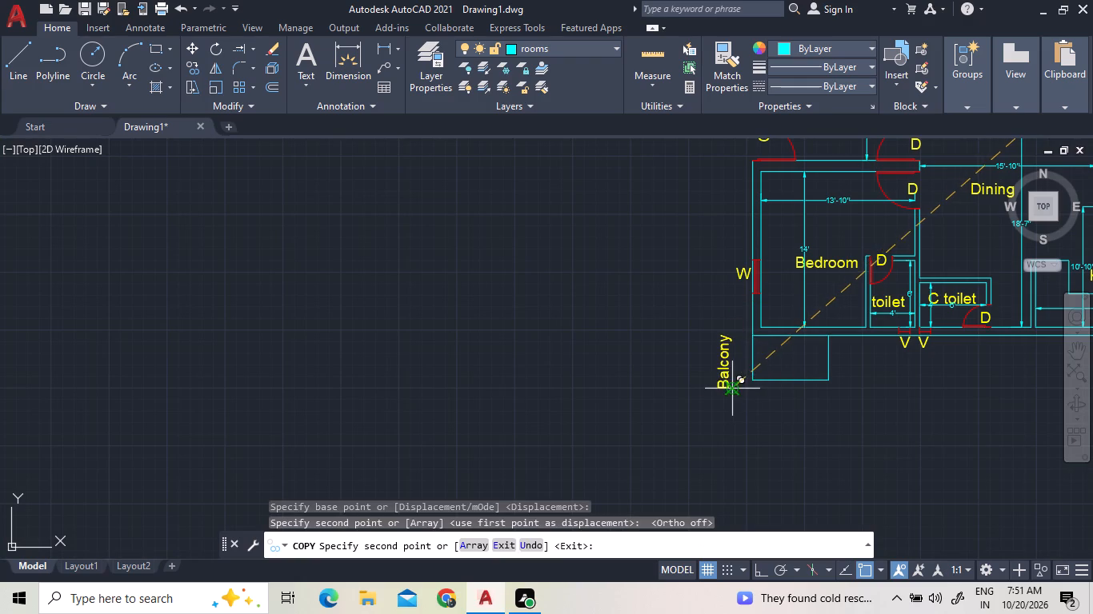
right_click(699, 402)
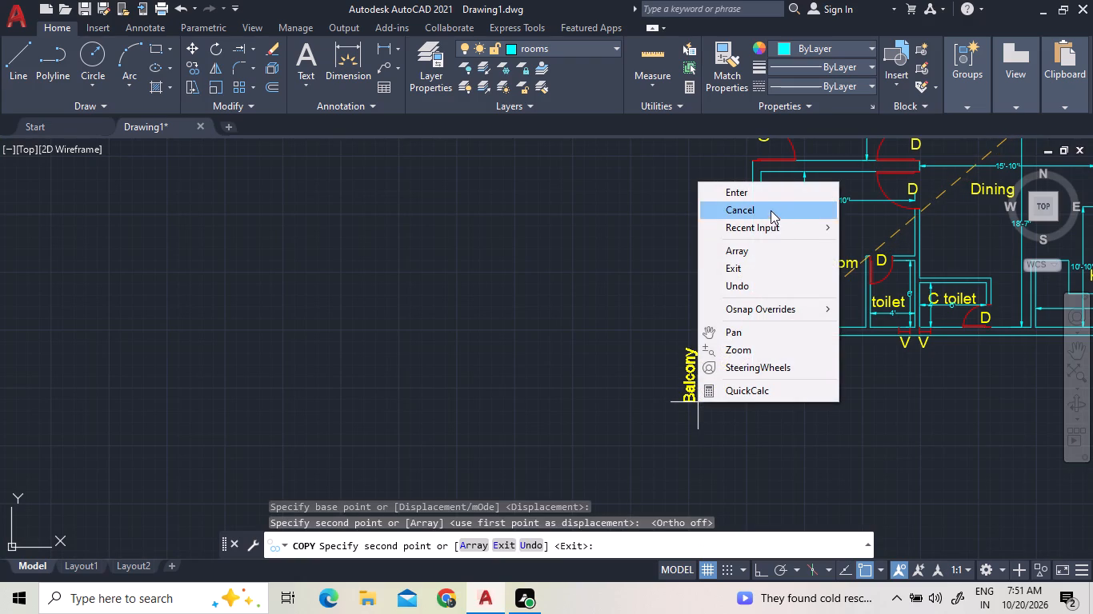
click(771, 209)
With Ortho on, rotate the copied Balcony label beside the southwest balcony from vertical to horizontal reading.
click(713, 369)
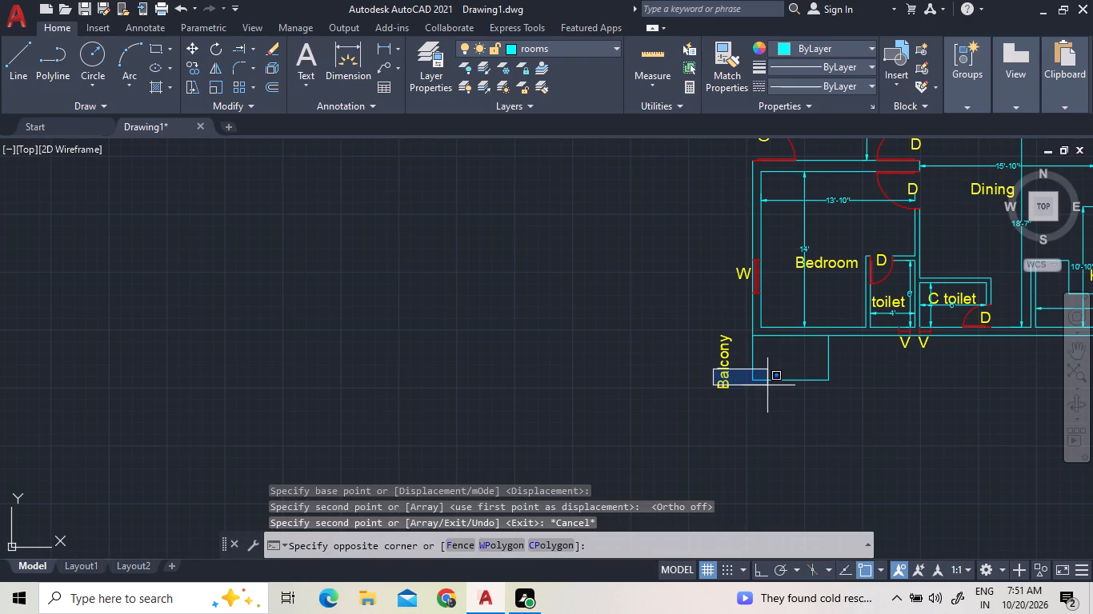
click(674, 396)
drag(738, 401, 731, 386)
click(688, 333)
right_click(683, 328)
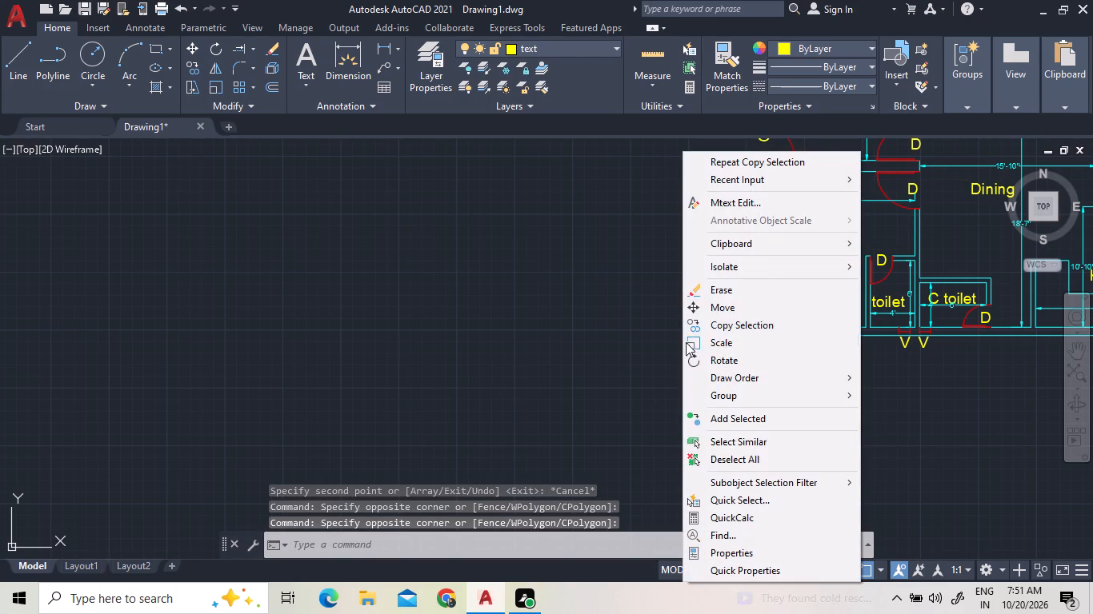
click(731, 360)
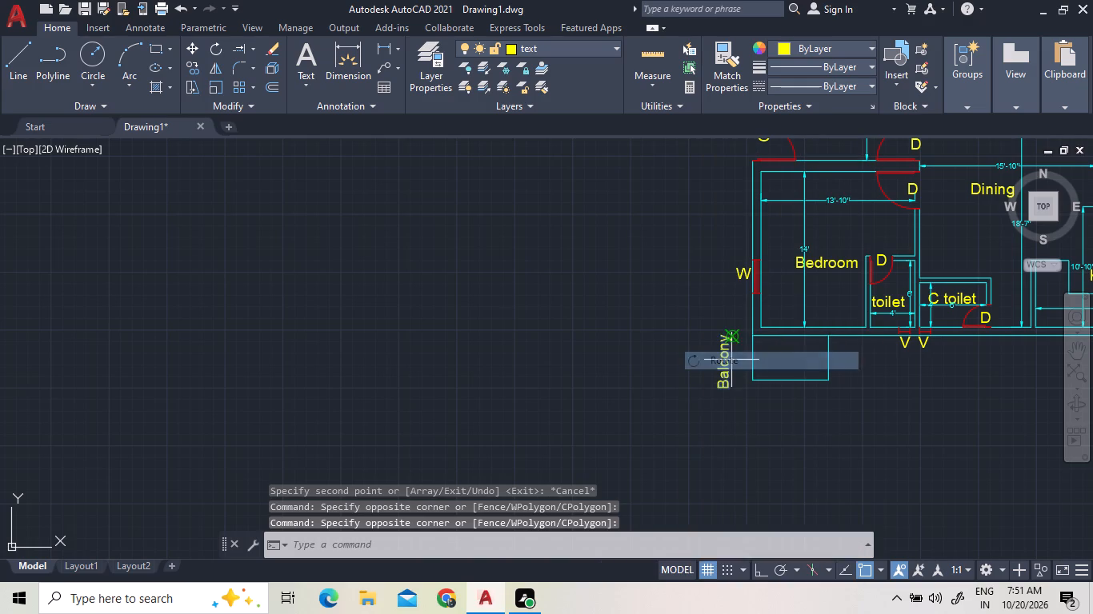
click(731, 372)
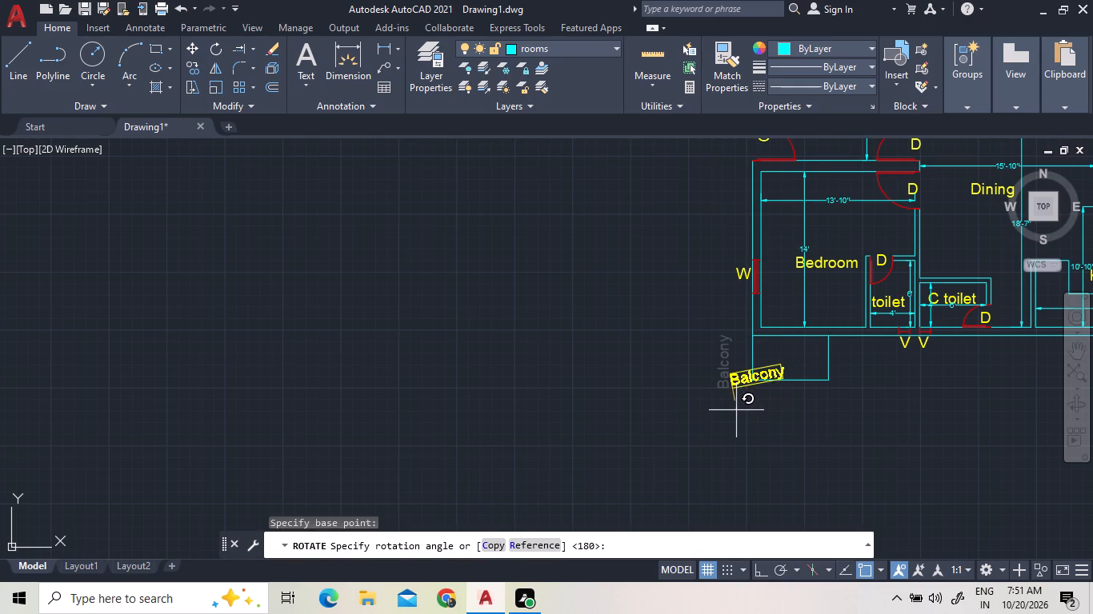
key(F8)
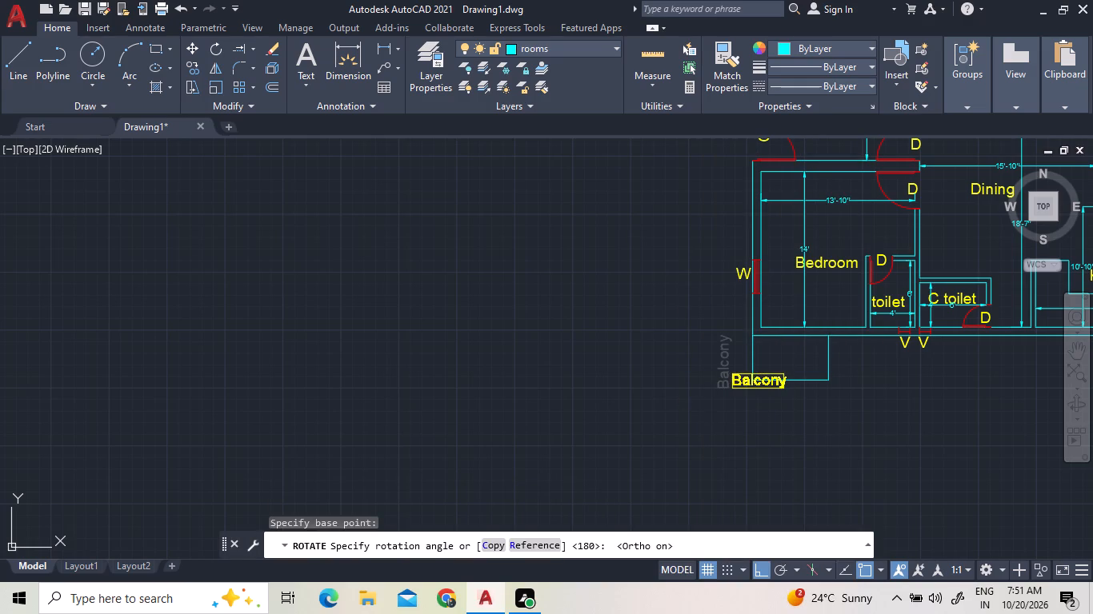
click(737, 416)
Move the horizontal Balcony label inside the southwest balcony outline, with Ortho off.
click(775, 403)
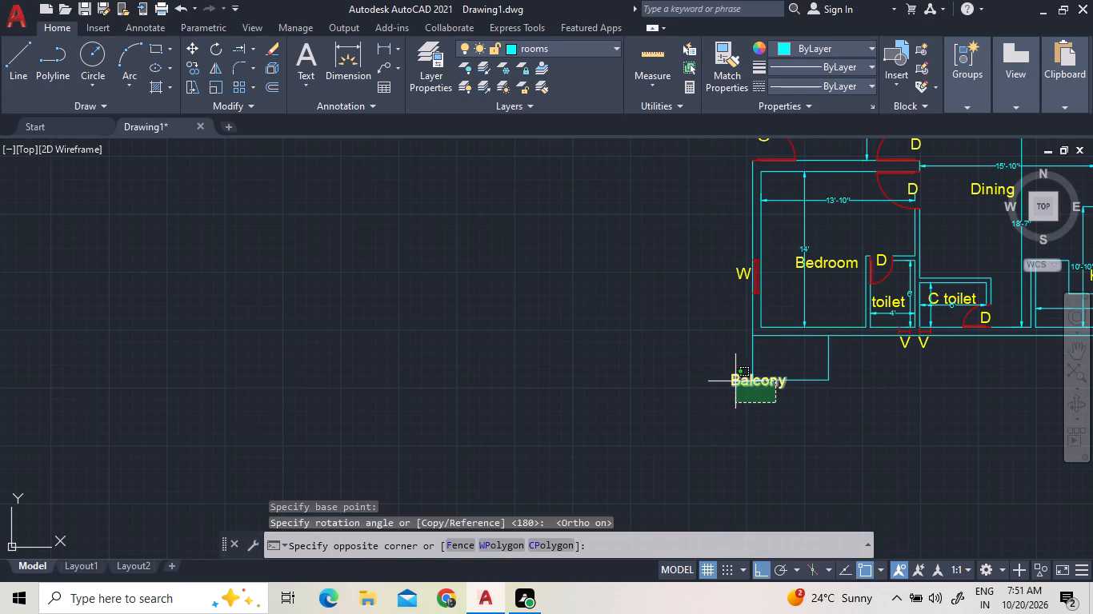
click(735, 381)
right_click(671, 386)
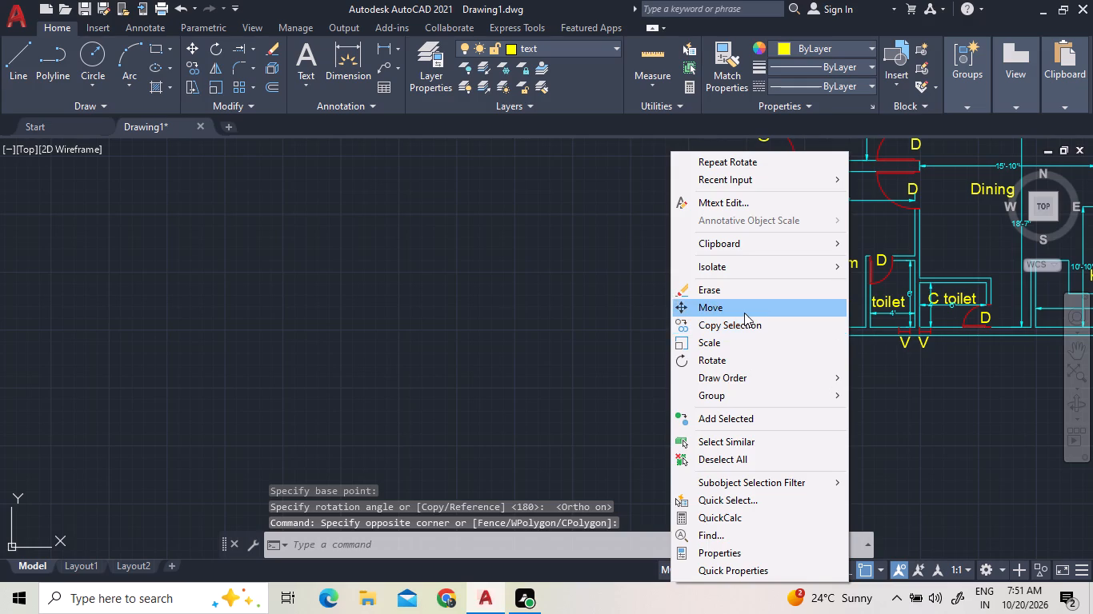
click(744, 313)
drag(739, 389, 759, 381)
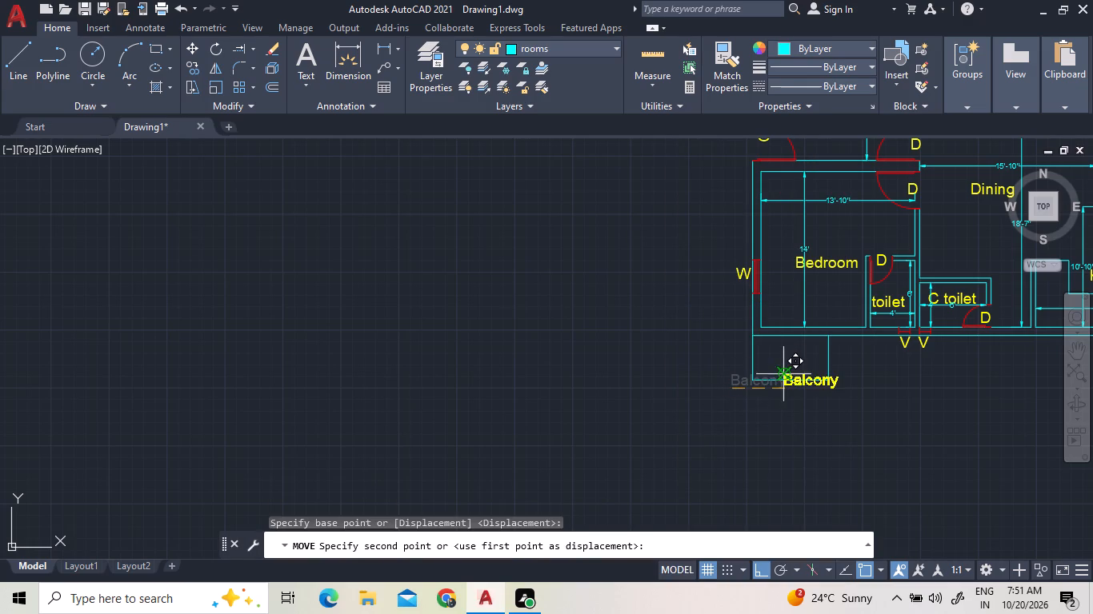
key(F8)
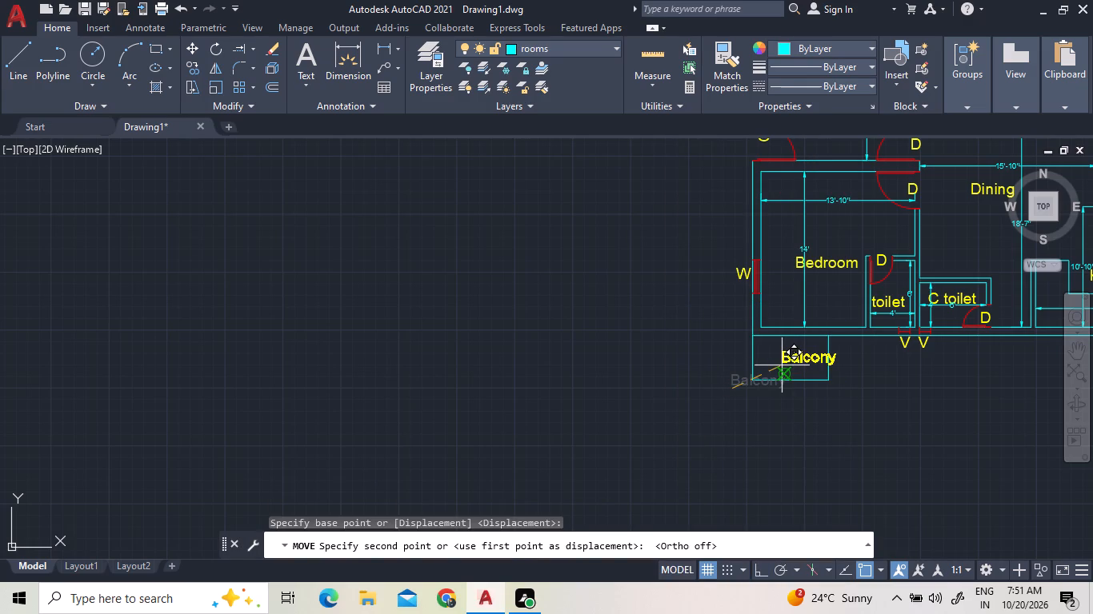
scroll(780, 365, up, 1)
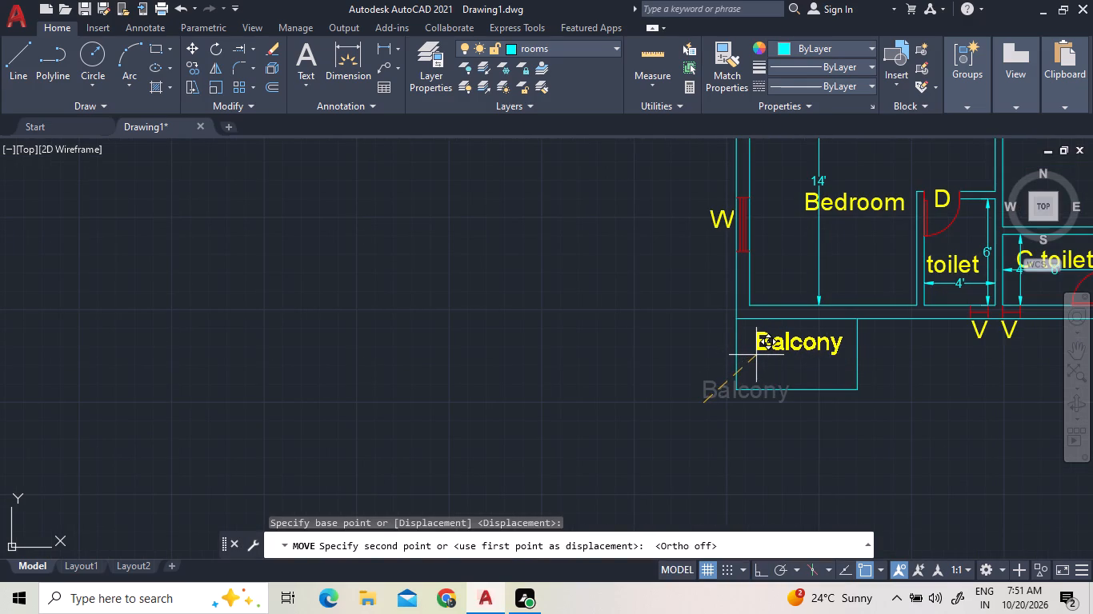
click(756, 355)
right_click(632, 391)
click(631, 389)
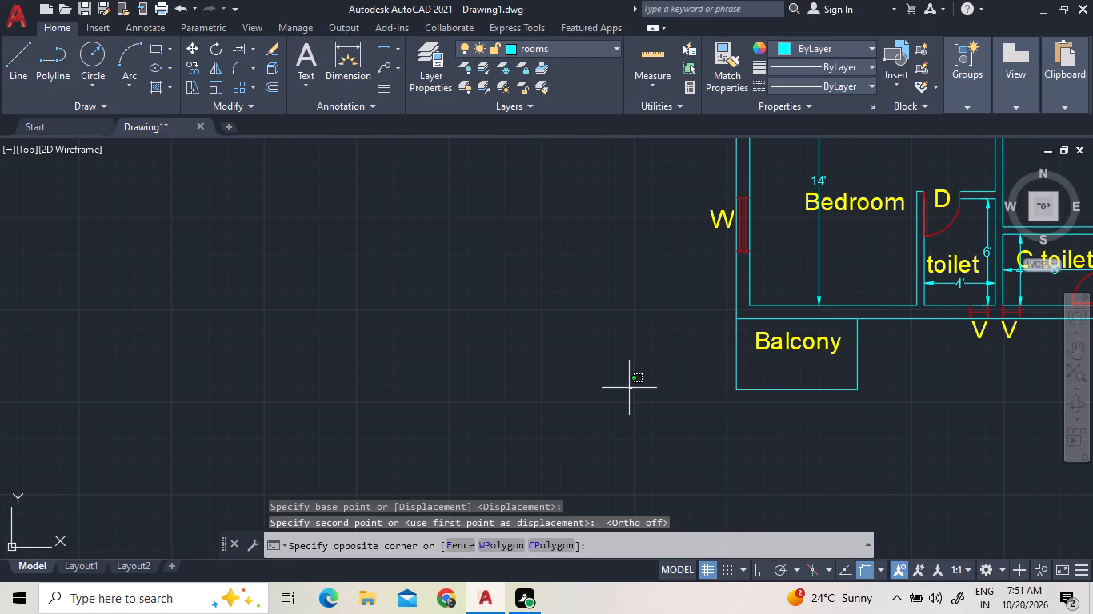
click(627, 387)
With Ortho on, draw a second balcony outline south of the kitchen, projecting 4' from the outer wall, running east and closing back on it.
scroll(272, 301, down, 3)
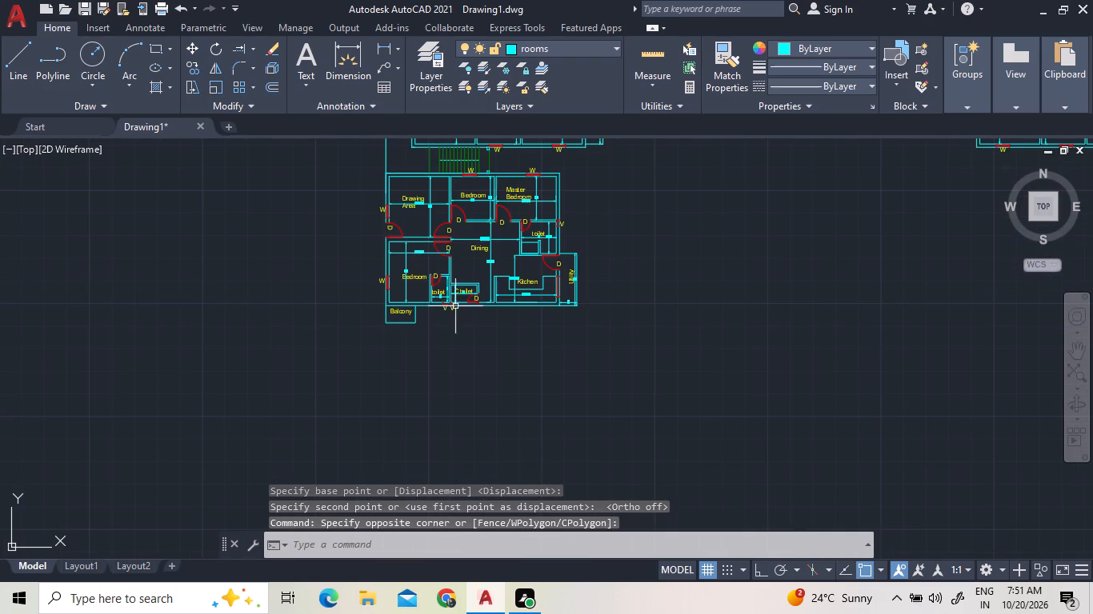
scroll(457, 301, up, 2)
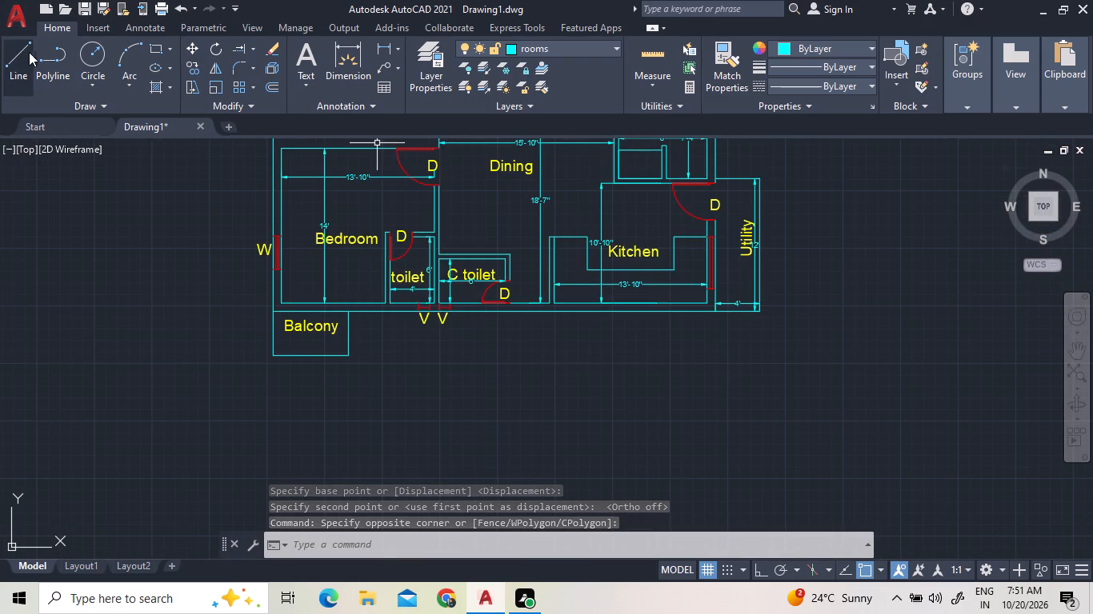
click(19, 53)
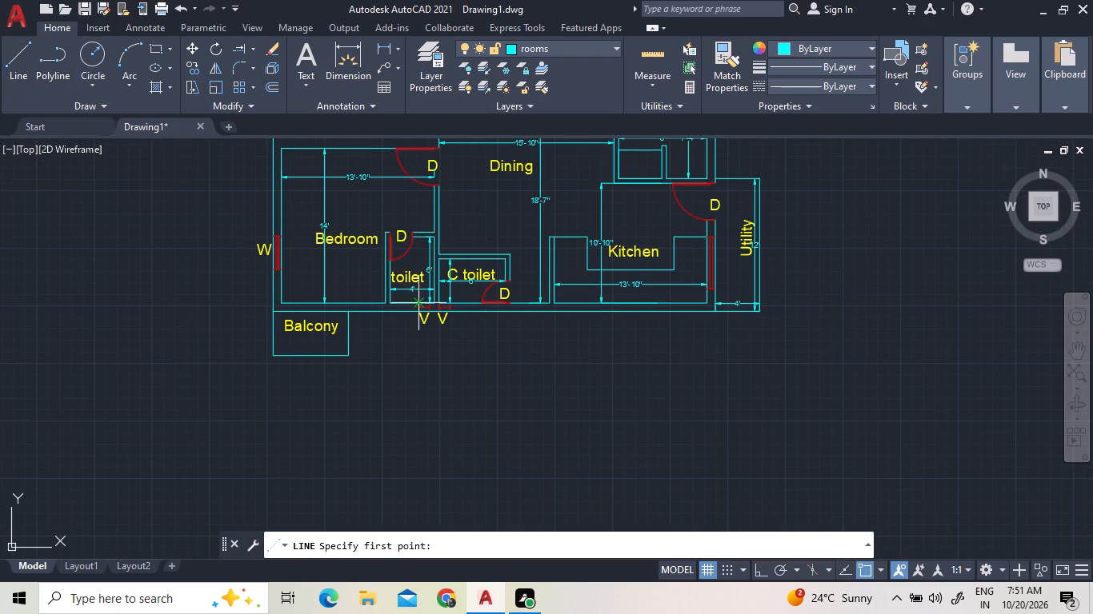
click(571, 312)
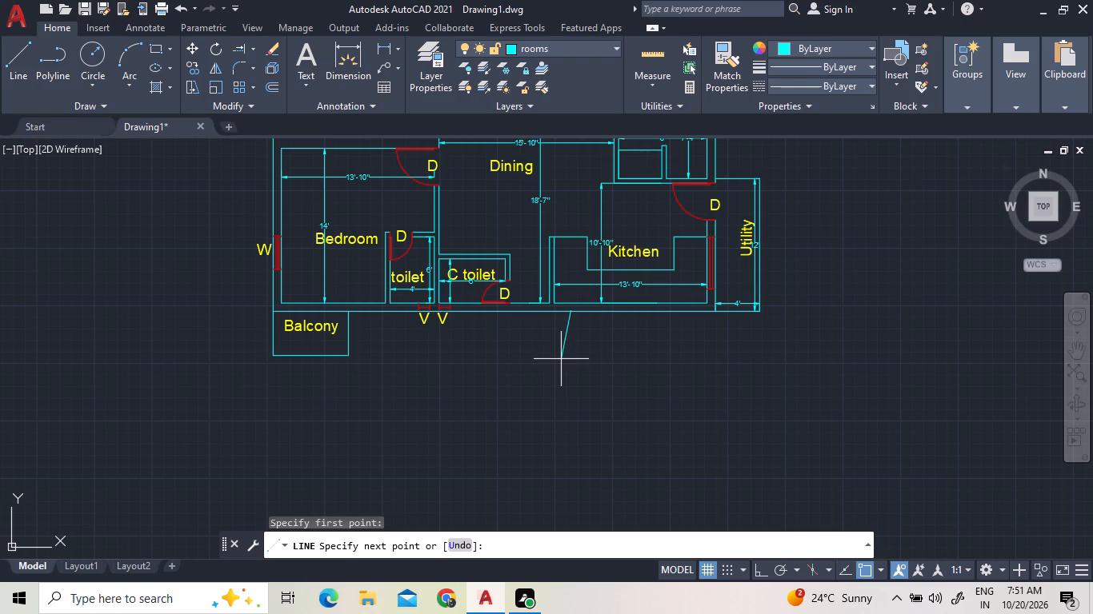
key(F8)
text(4')
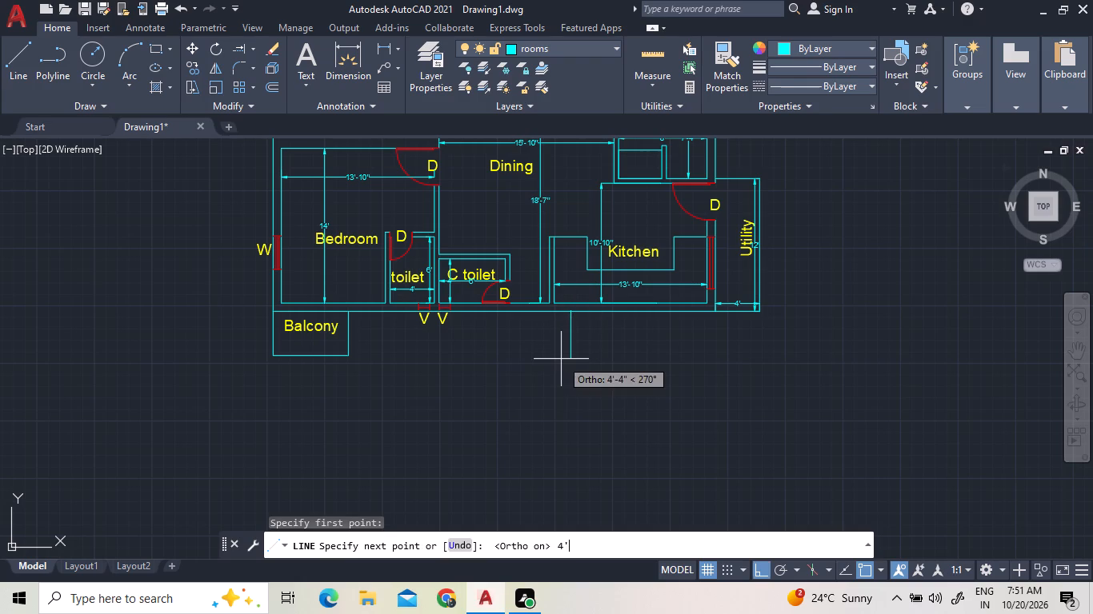
key(Return)
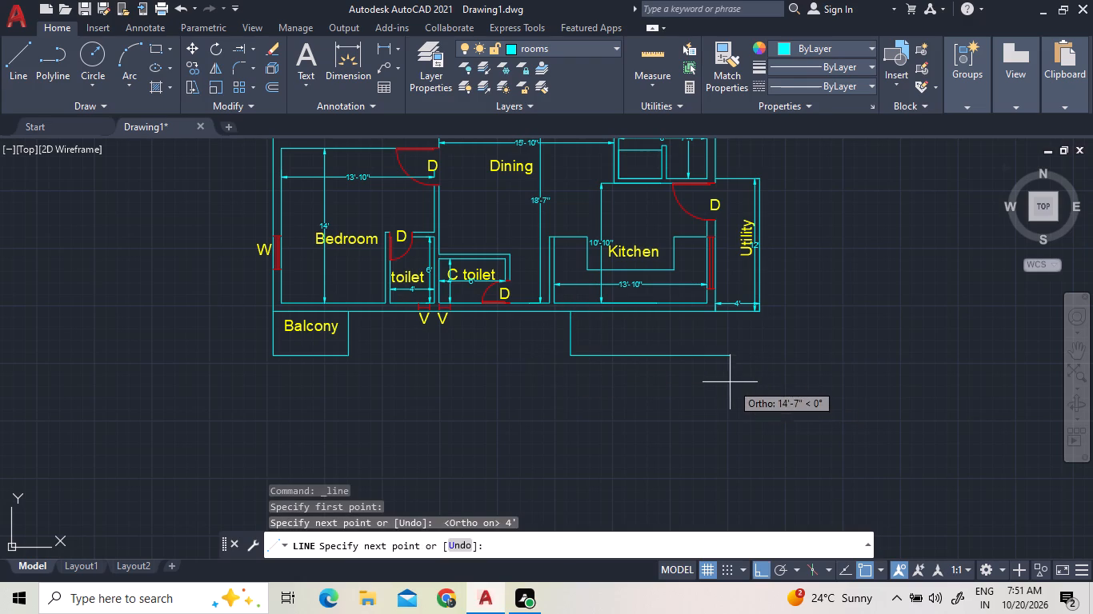
click(687, 356)
click(690, 310)
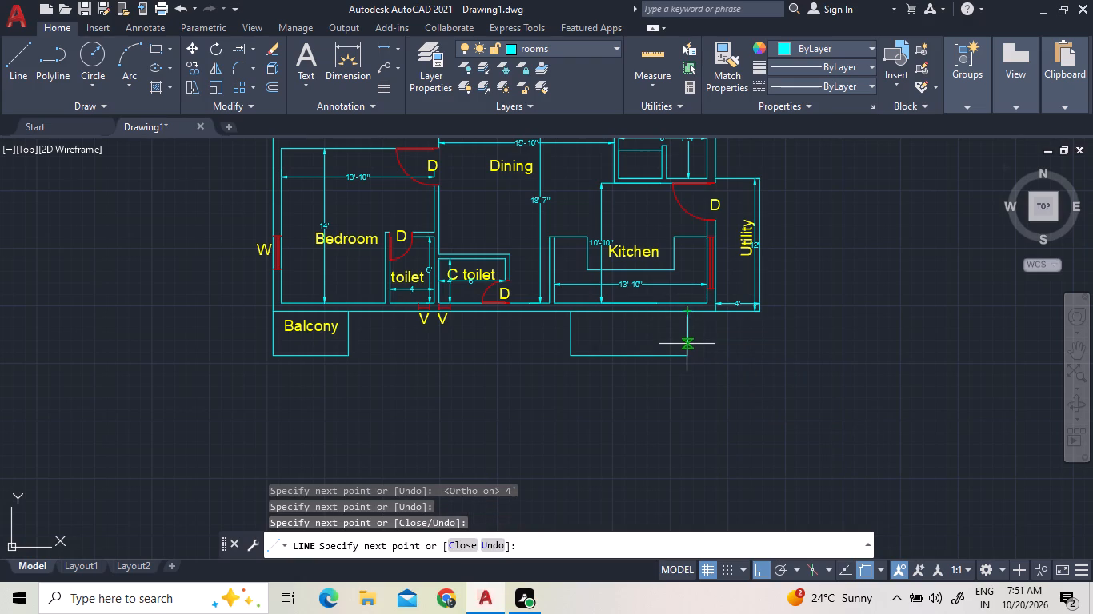
right_click(687, 345)
click(699, 351)
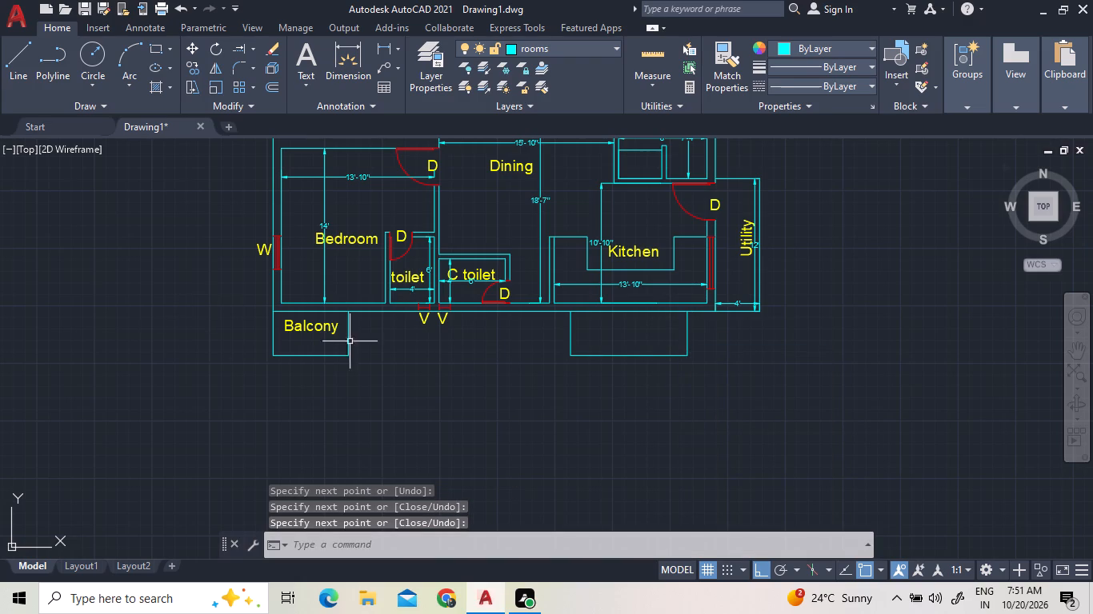
Copy the Balcony label from the southwest balcony to the balcony outline south of the kitchen.
click(295, 325)
right_click(297, 324)
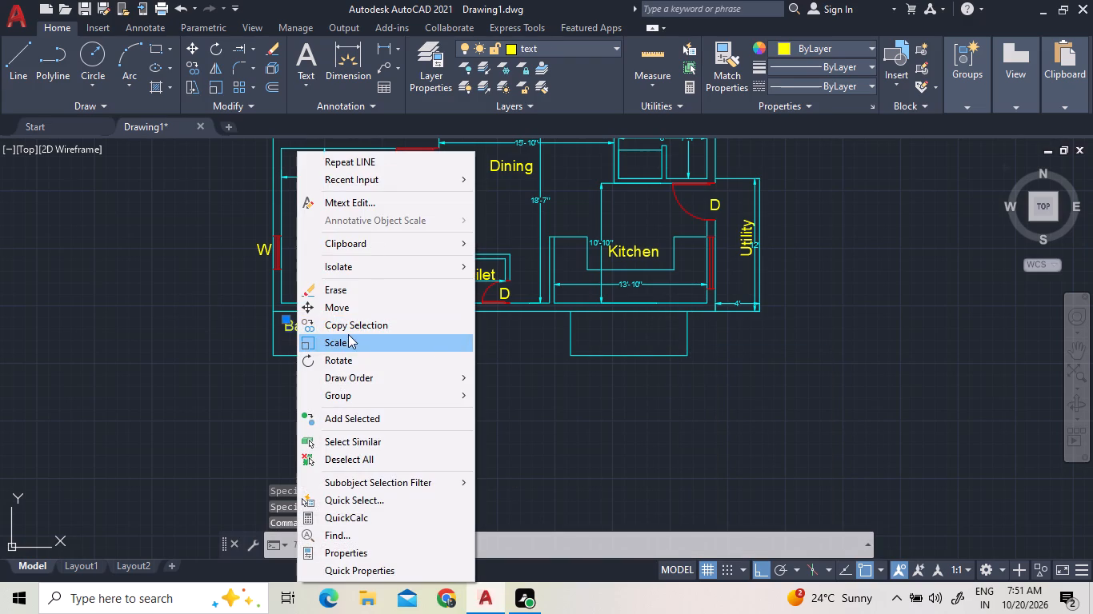
click(362, 324)
drag(348, 325, 361, 329)
click(674, 360)
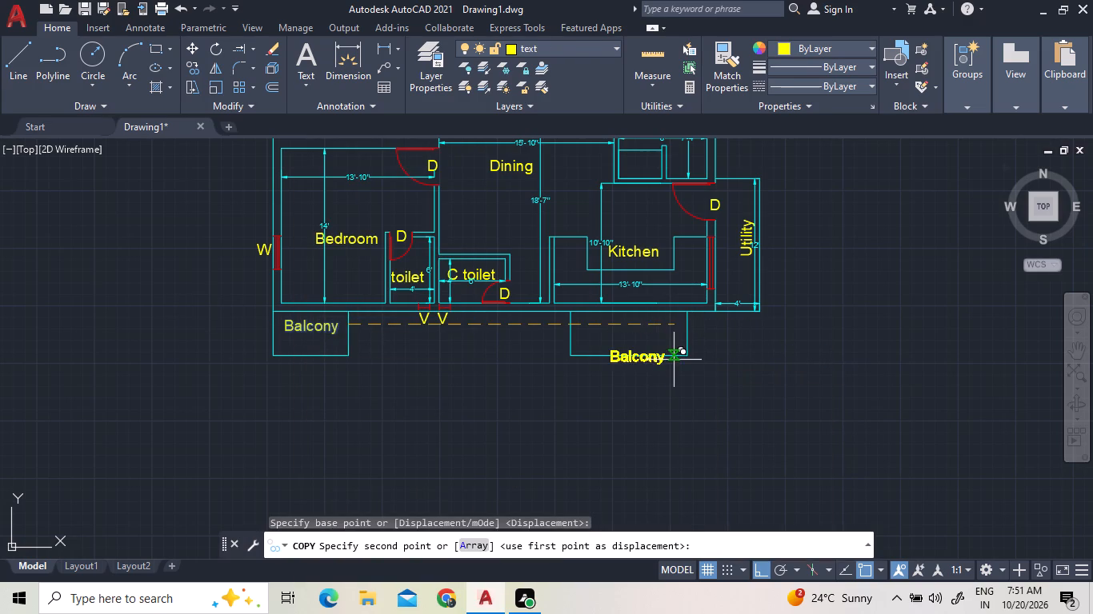
right_click(697, 377)
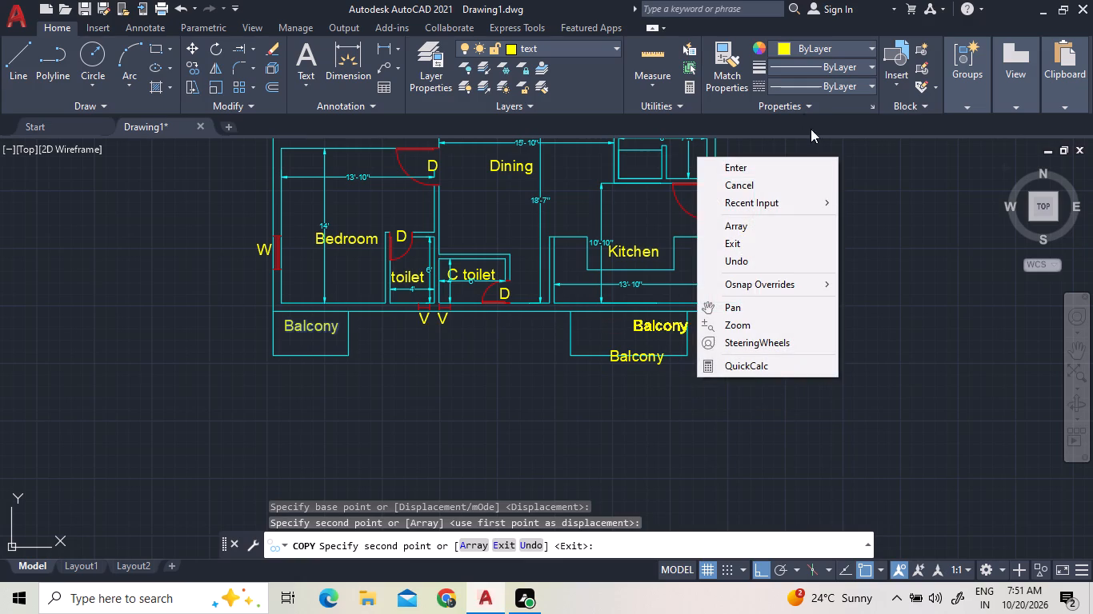
click(780, 175)
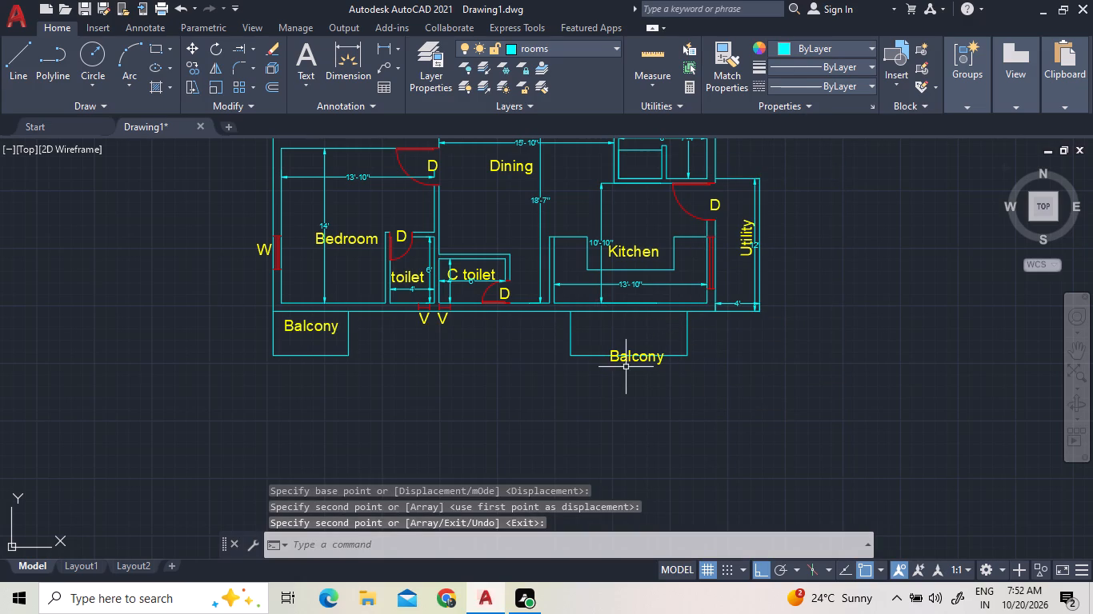
Move the copied Balcony label about 2'-3" north so it sits inside the kitchen-side balcony outline.
click(623, 361)
right_click(600, 317)
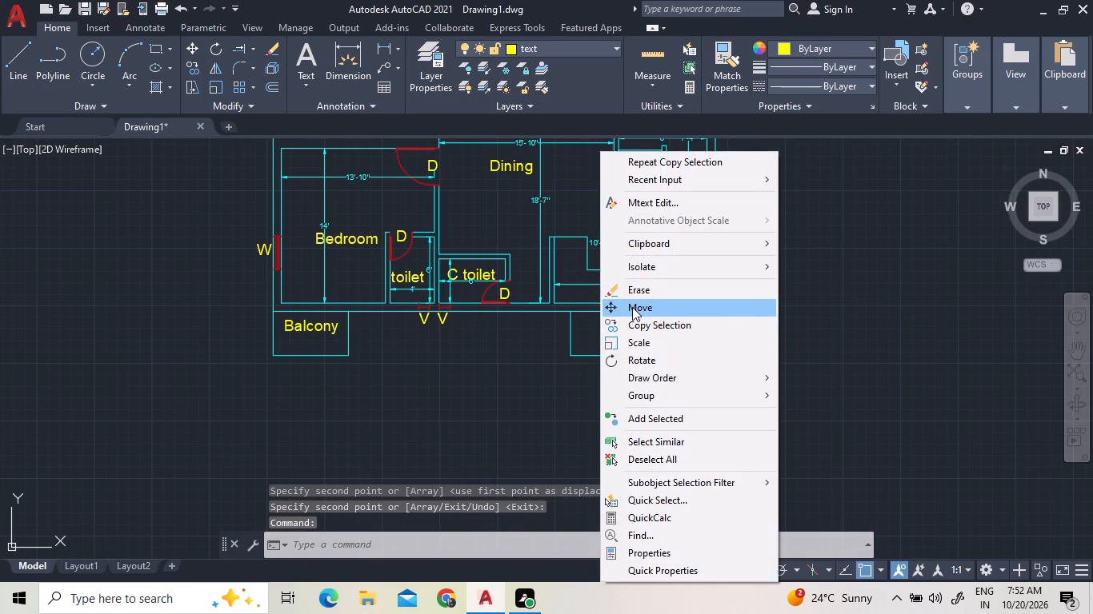
click(636, 313)
click(640, 344)
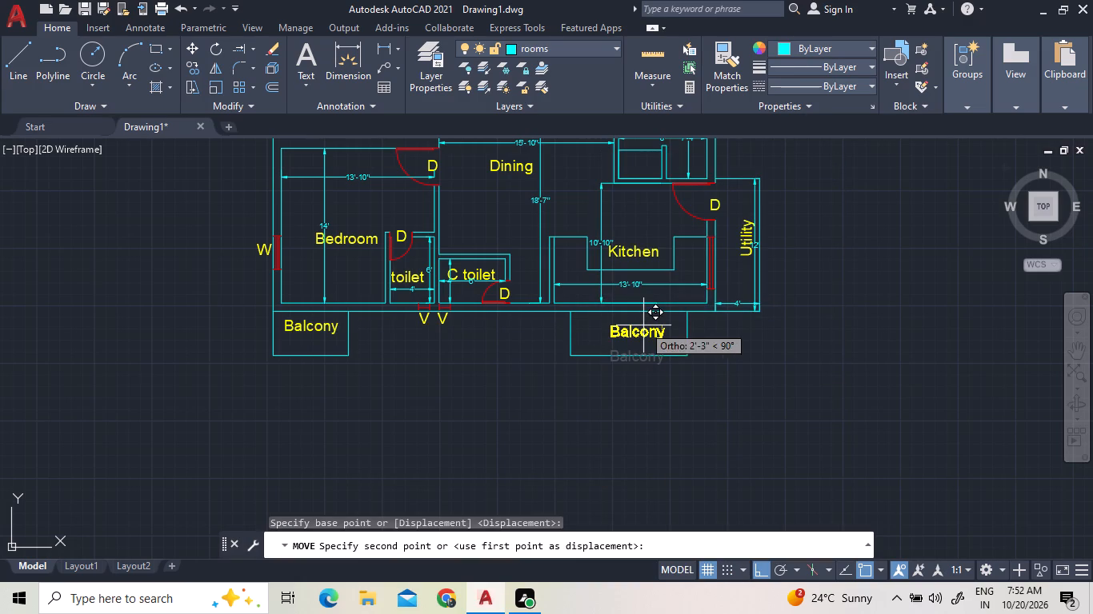
click(643, 325)
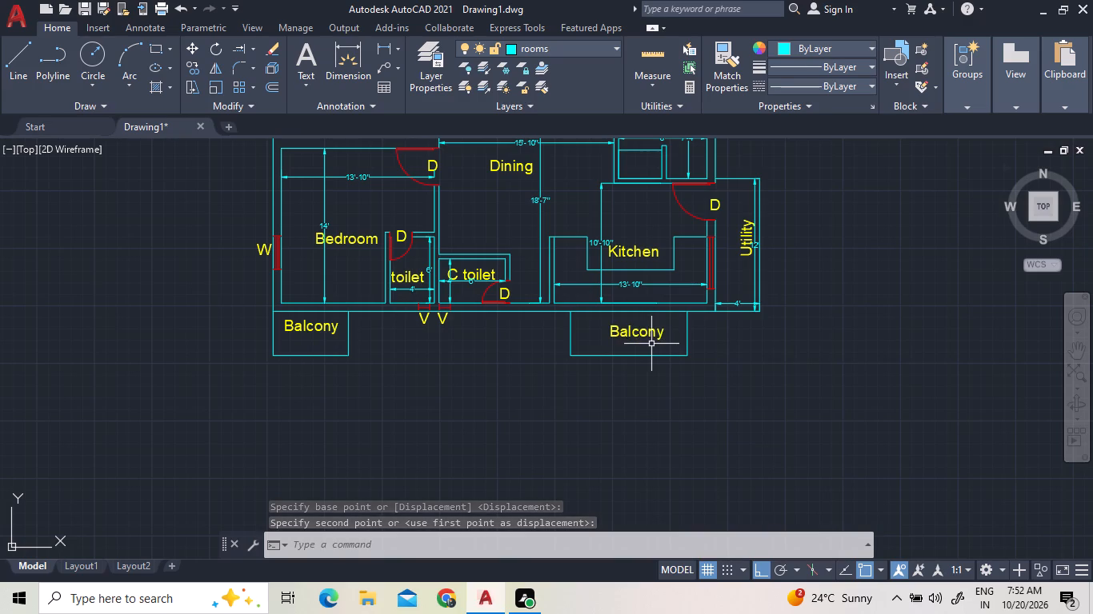
Erase the two spare units east of the main plan, including their southern wall pieces and the separate mirror reference lines.
scroll(653, 362, down, 2)
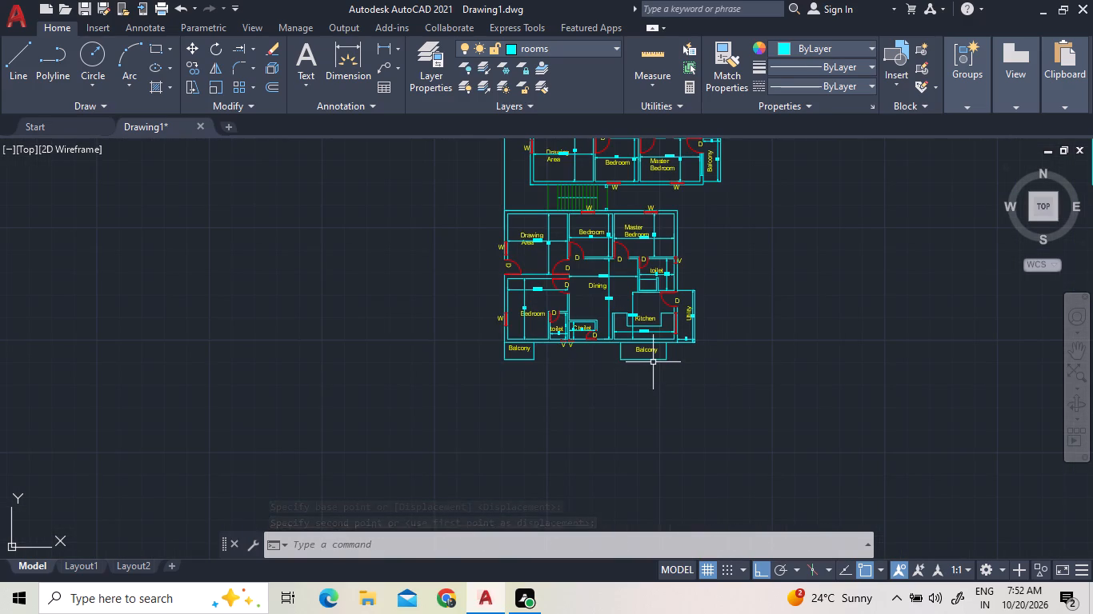
scroll(653, 362, down, 2)
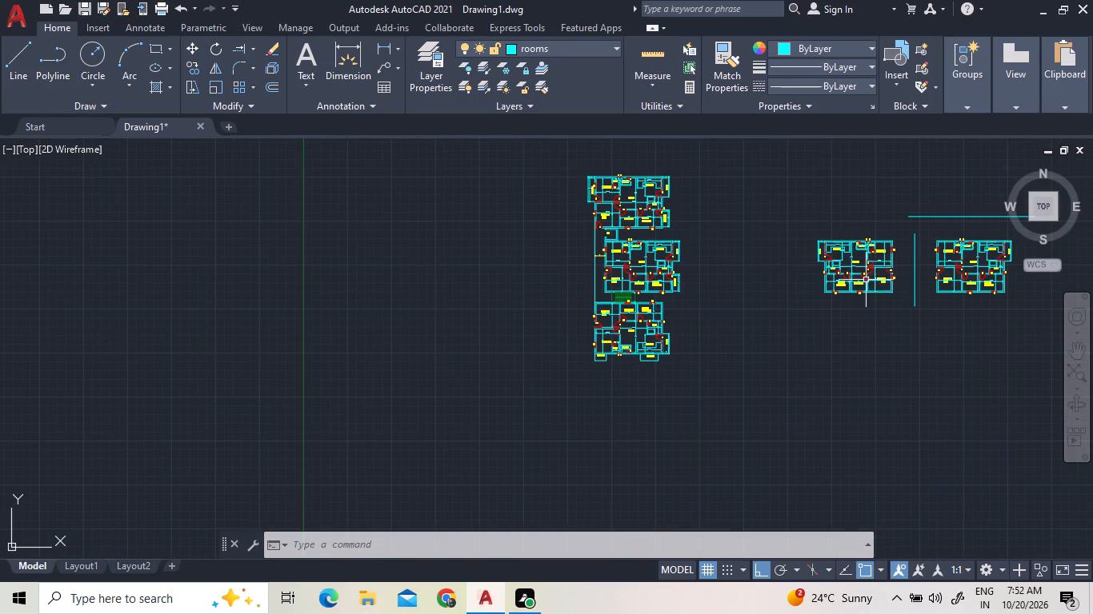
scroll(863, 292, down, 2)
click(975, 289)
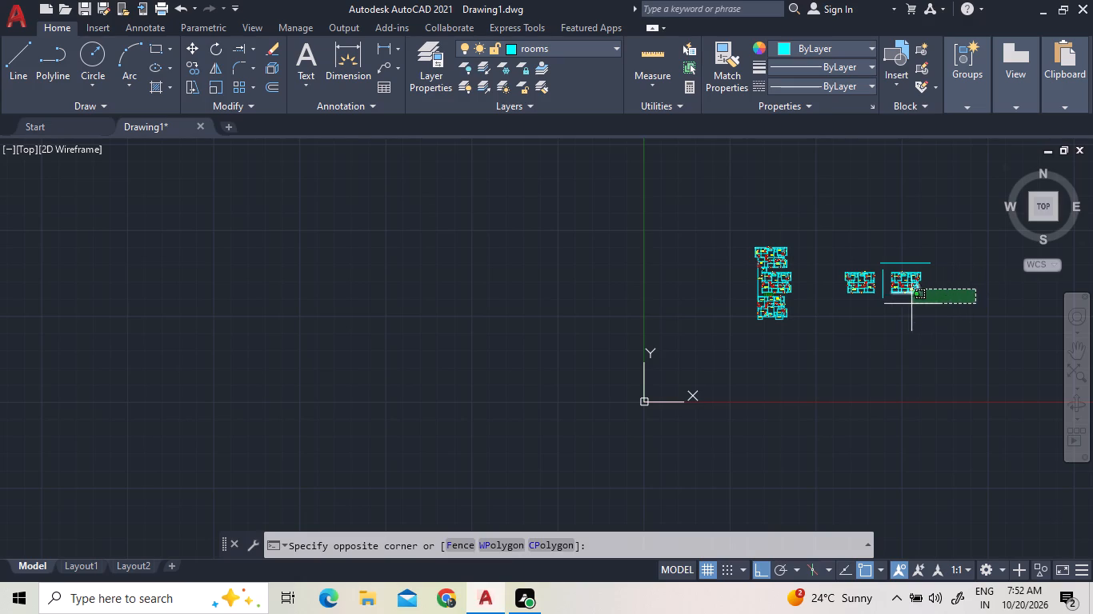
click(825, 233)
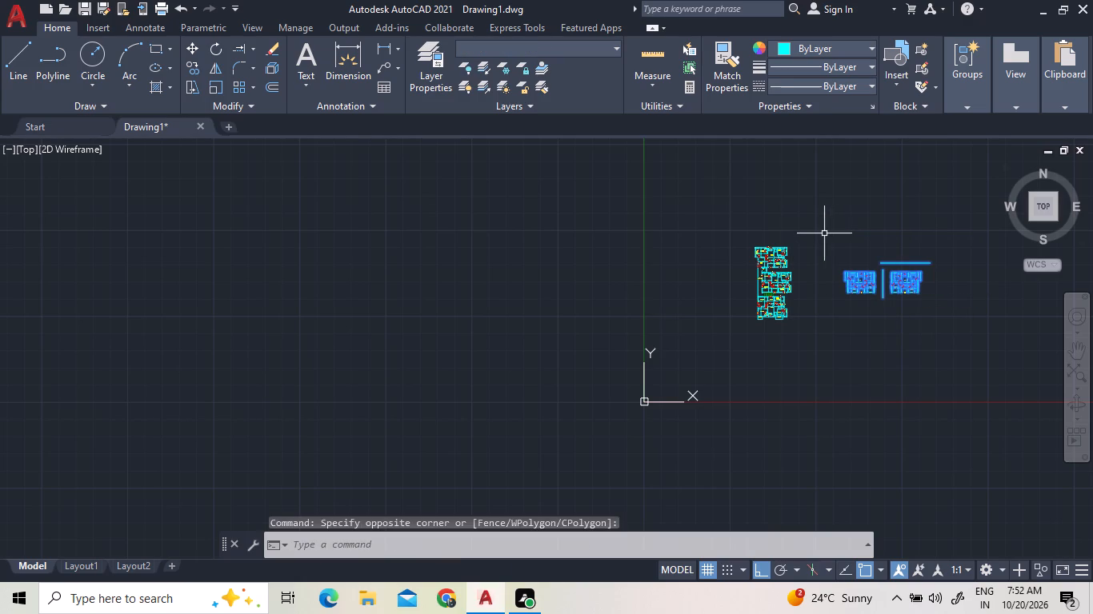
key(Delete)
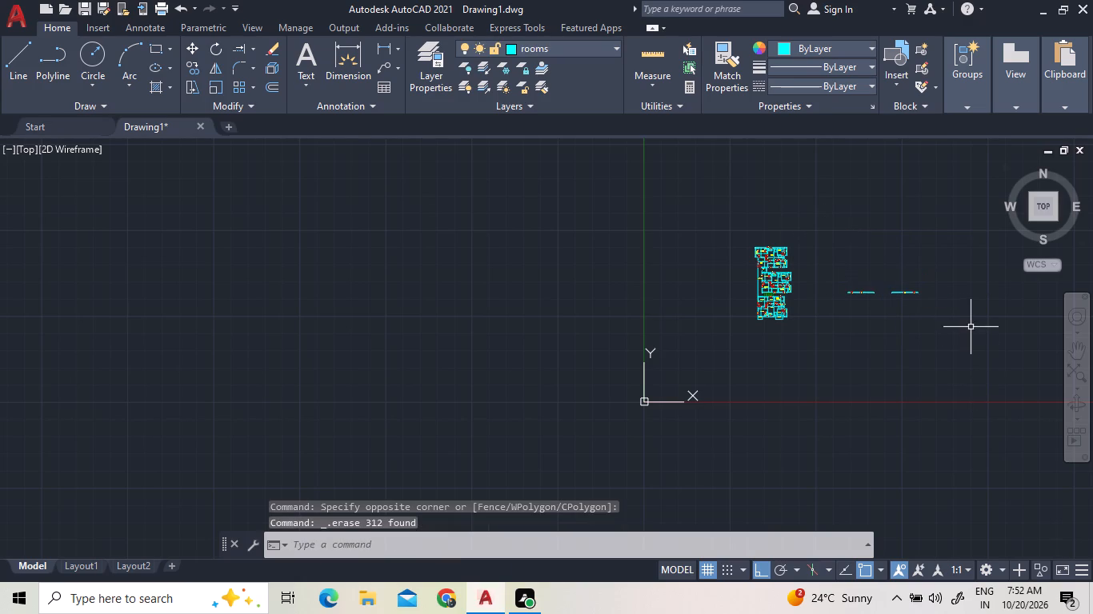
click(971, 327)
click(835, 256)
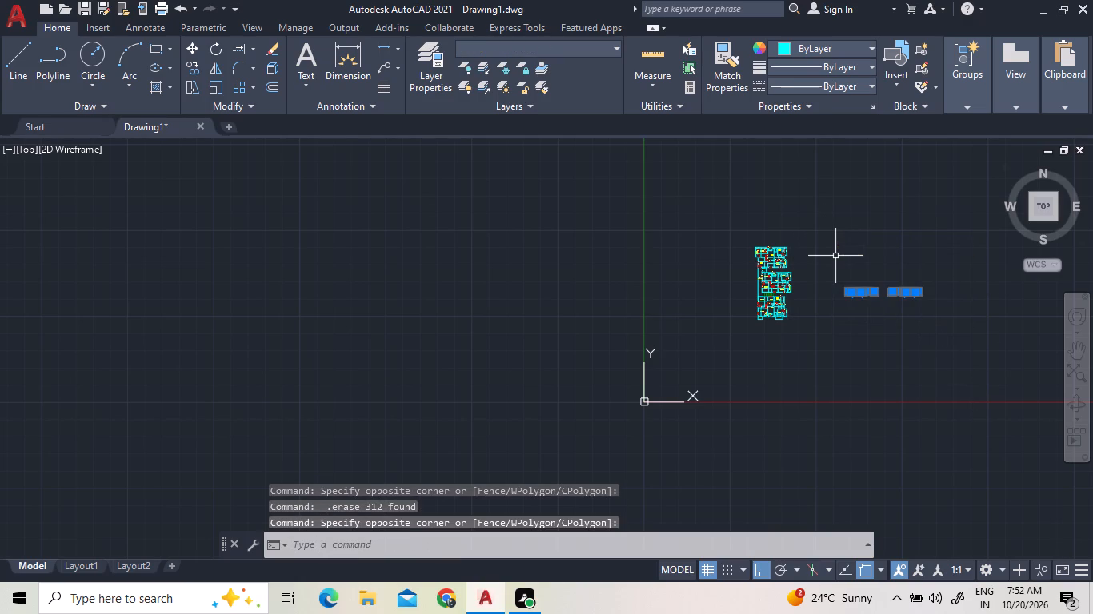
key(Delete)
Add a linear dimension along the northern unit's north wall, from the bedroom's outer west corner to the utility's outer corner, placed north of it.
scroll(822, 225, up, 2)
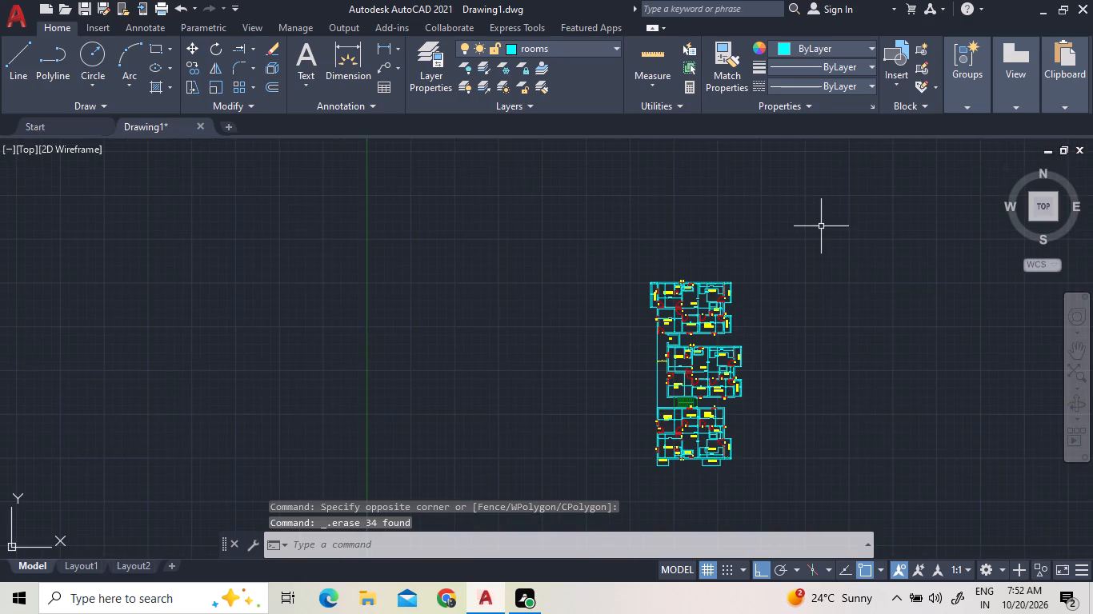
scroll(775, 258, up, 2)
scroll(627, 279, up, 2)
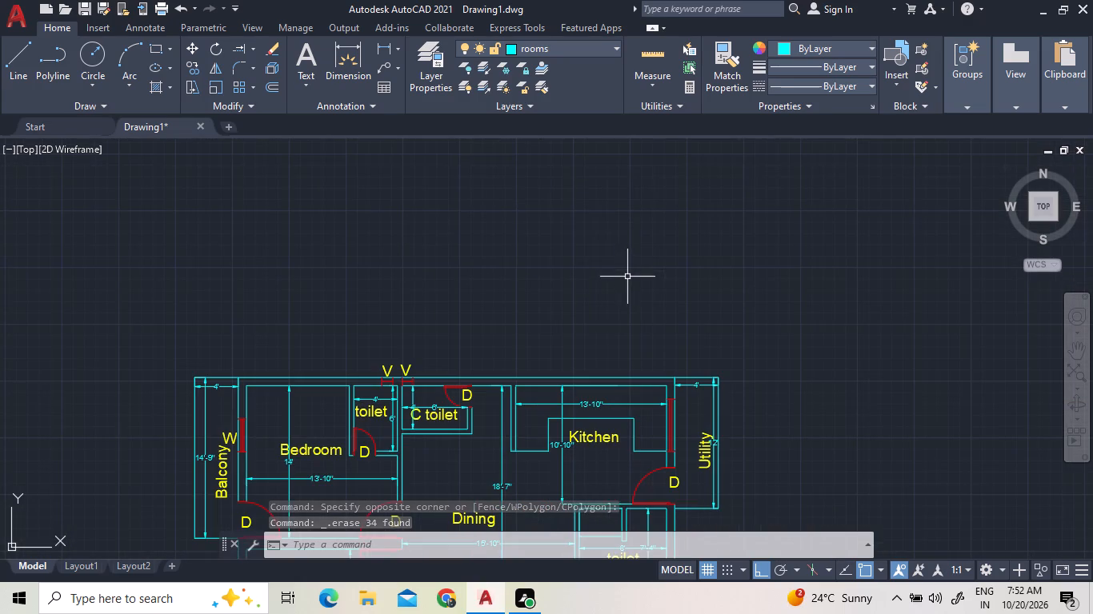
click(383, 46)
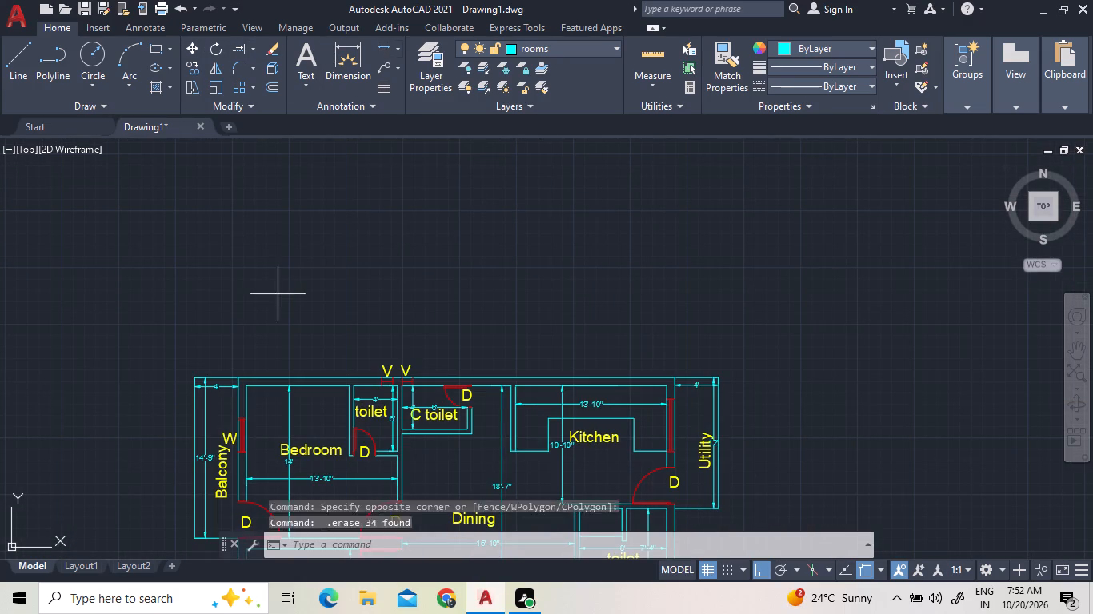
click(235, 377)
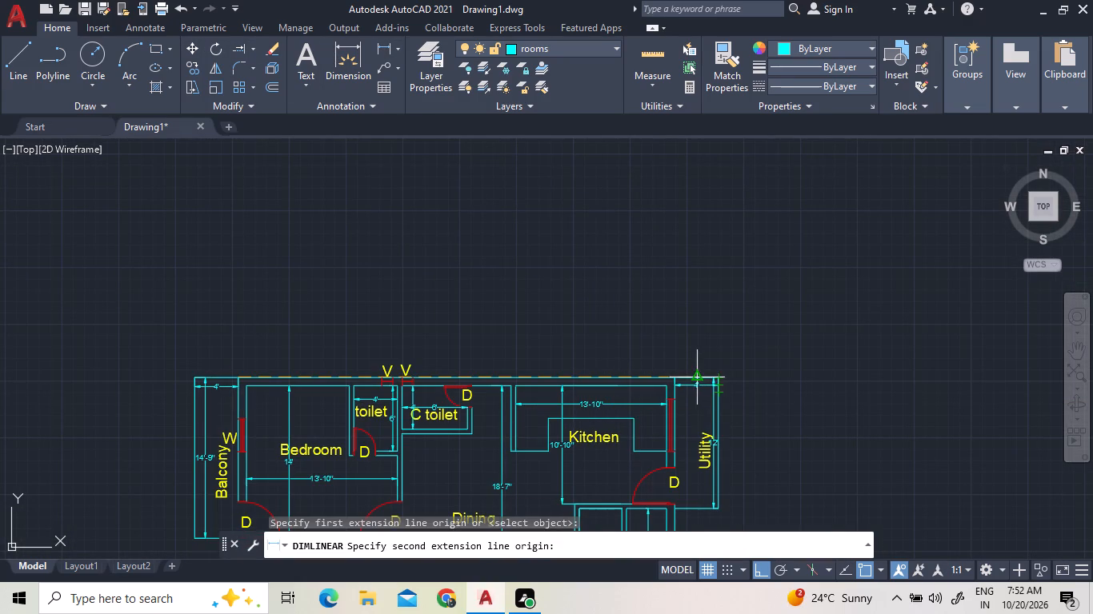
scroll(730, 365, up, 3)
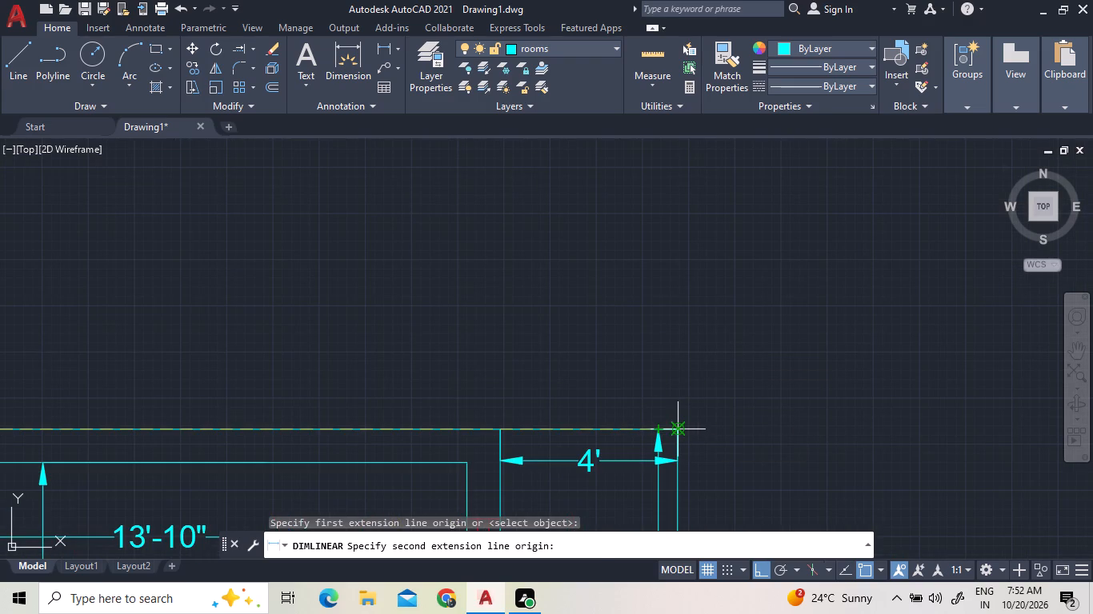
click(676, 428)
scroll(668, 249, down, 3)
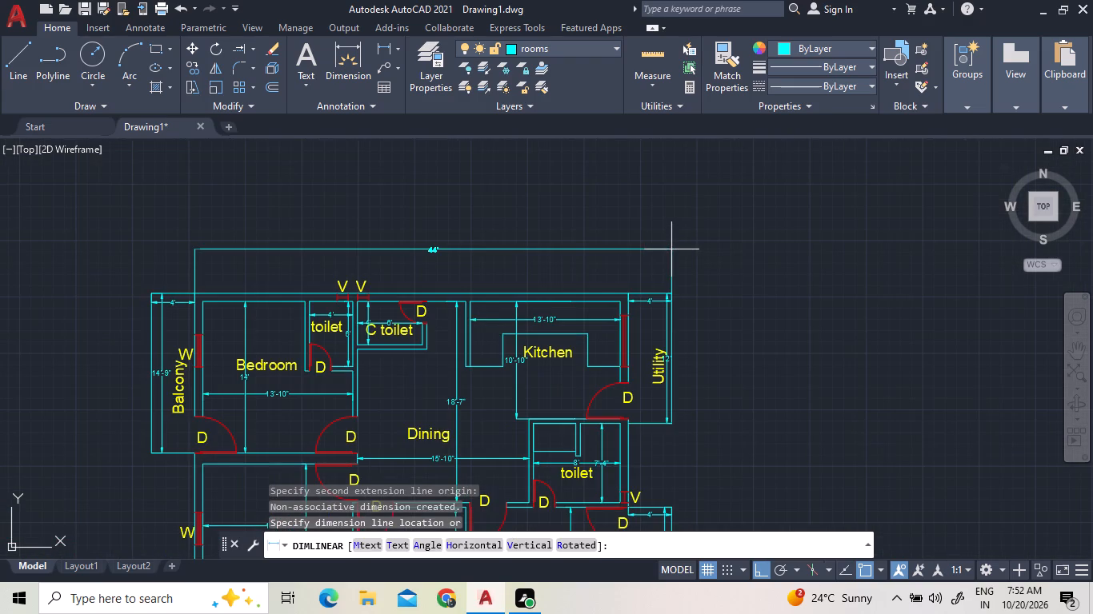
click(679, 223)
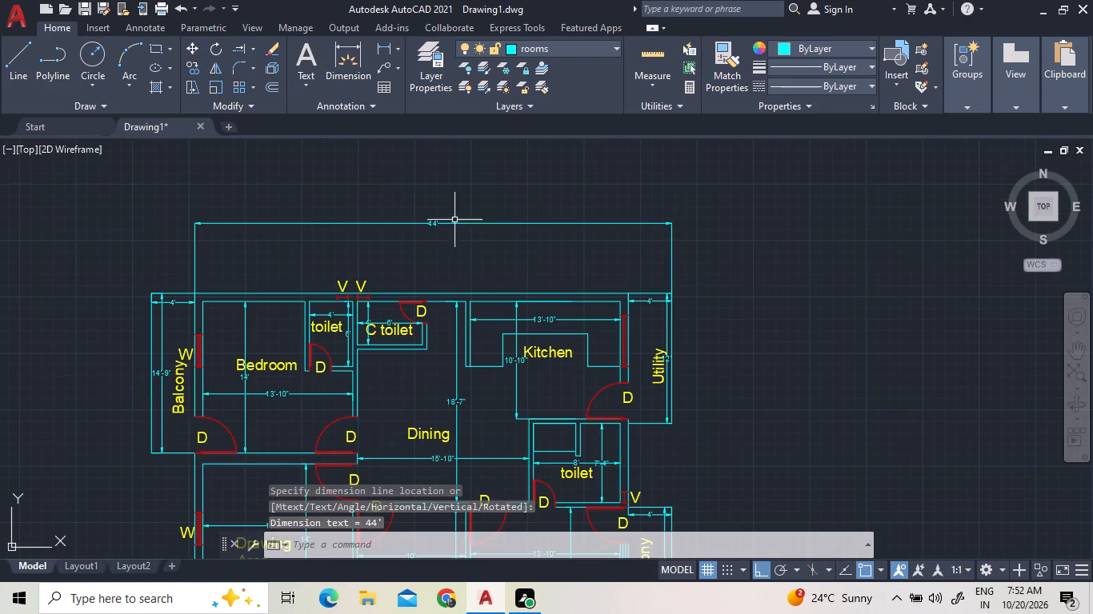
Set the text height of the northern unit's overall width dimension to 1'.
scroll(434, 224, up, 4)
triple_click(435, 224)
click(434, 224)
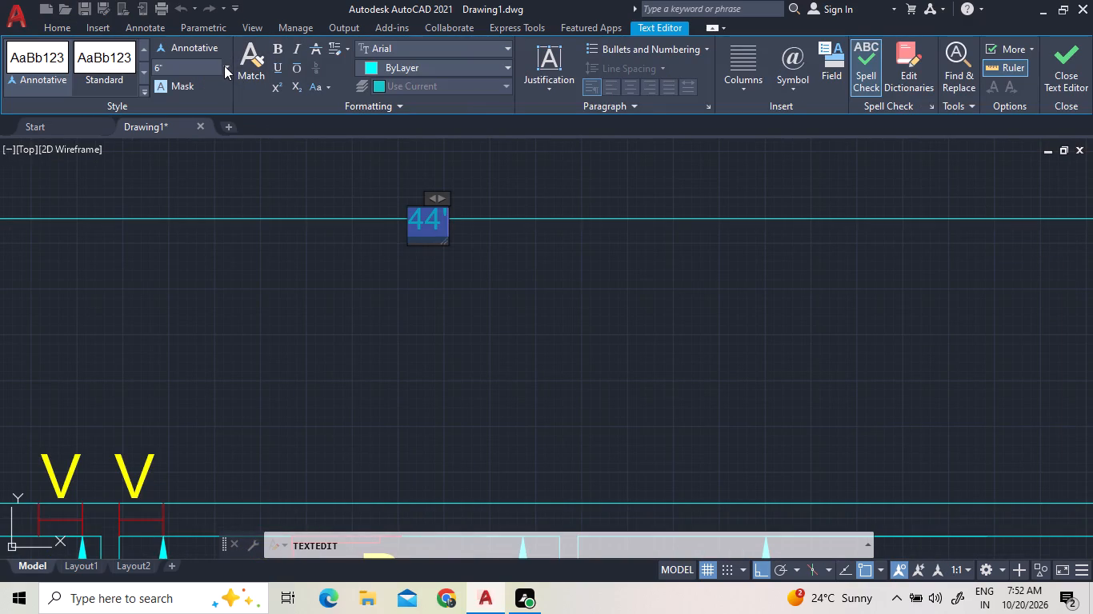
click(224, 66)
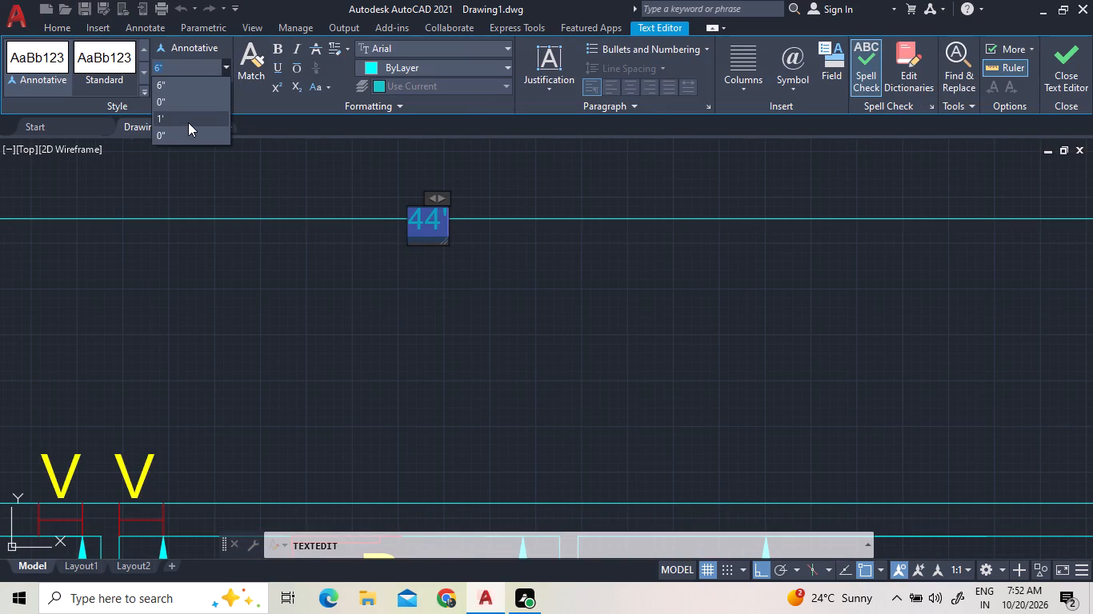
click(188, 121)
click(472, 333)
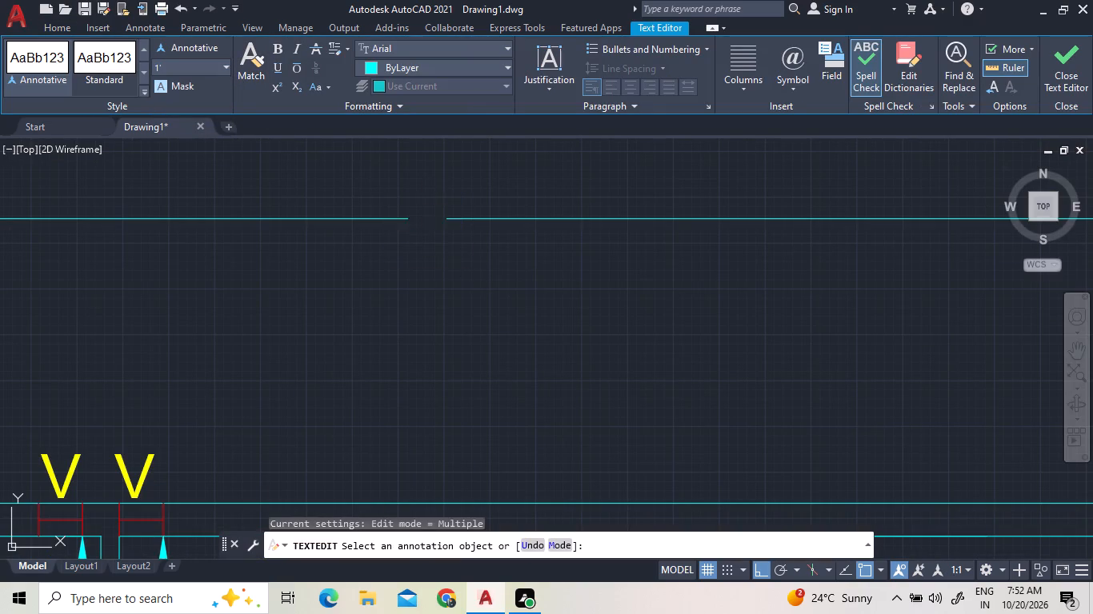
scroll(514, 342, down, 6)
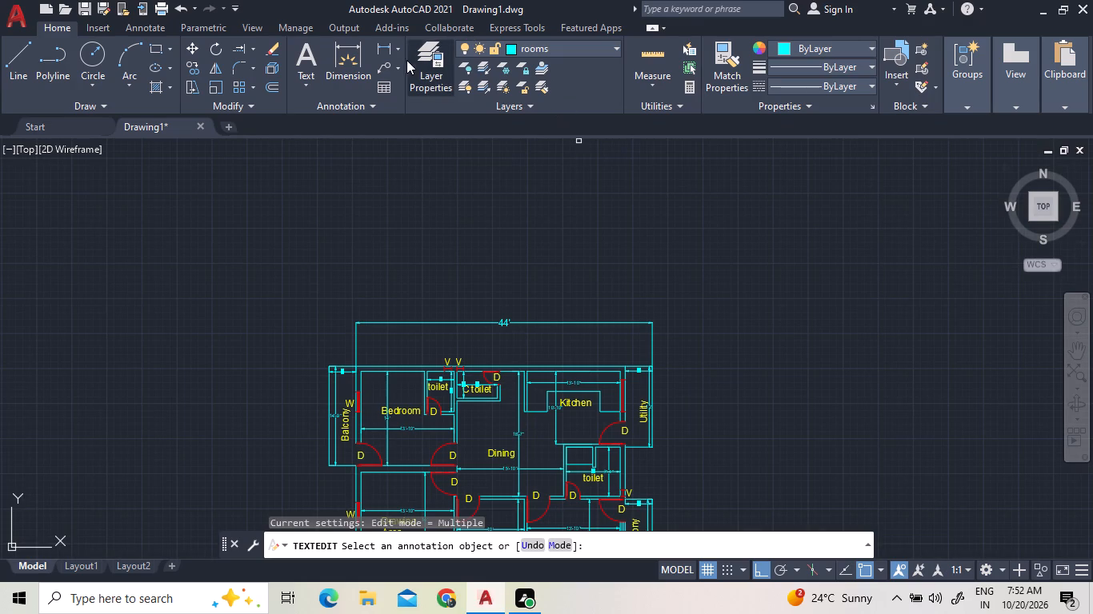
Add a vertical linear dimension for the whole plan, from the northern unit's north wall to the southwest balcony's outer corner, placed west of the building.
click(386, 54)
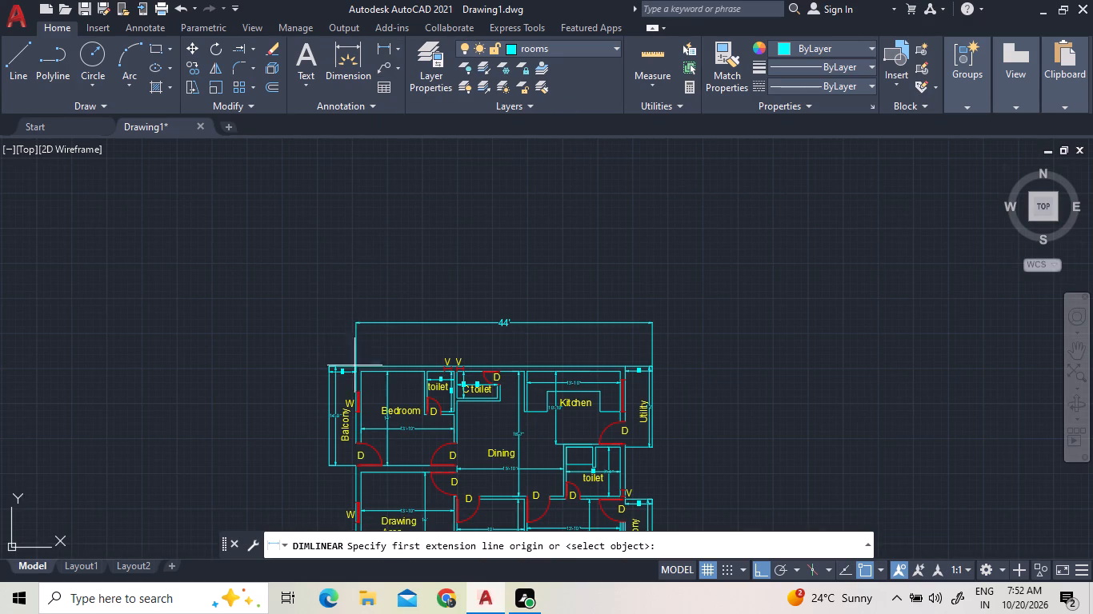
scroll(362, 395, up, 2)
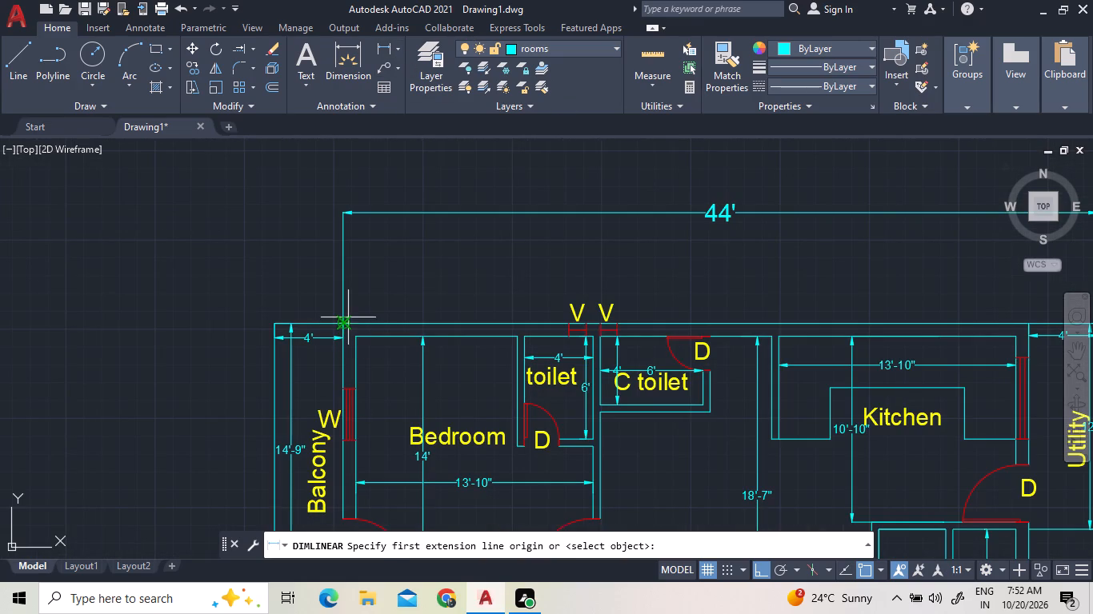
click(342, 320)
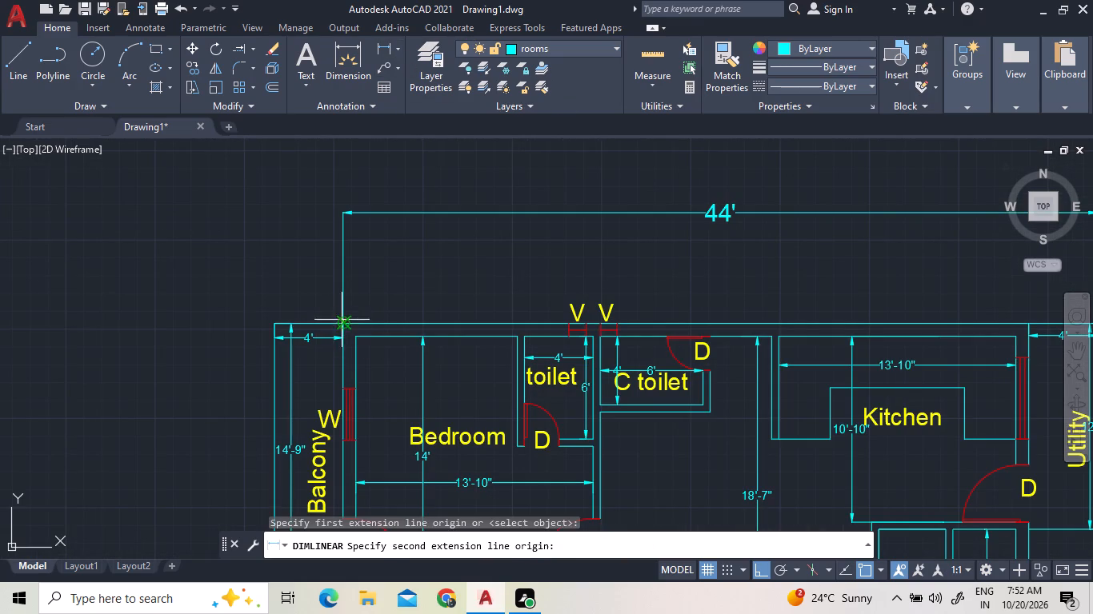
scroll(343, 321, down, 7)
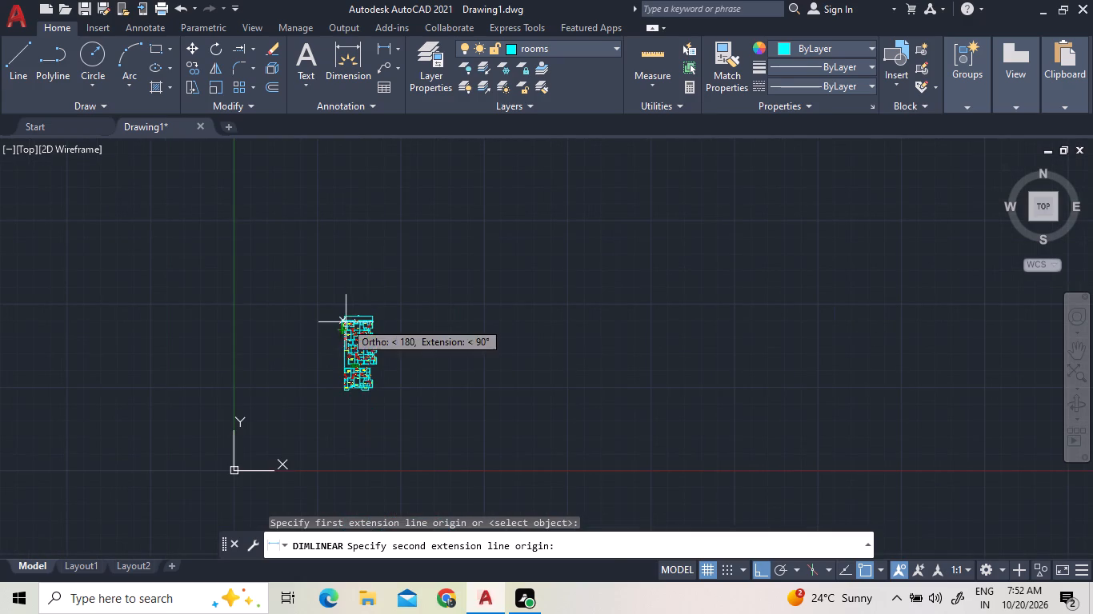
scroll(341, 380, up, 4)
scroll(336, 453, up, 3)
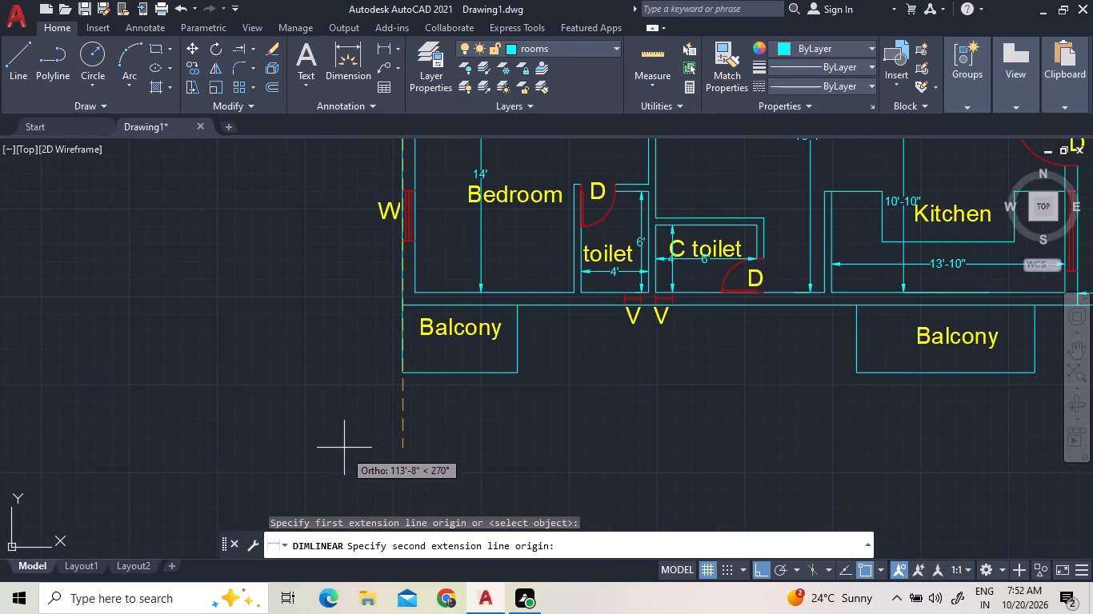
click(398, 373)
scroll(202, 363, down, 3)
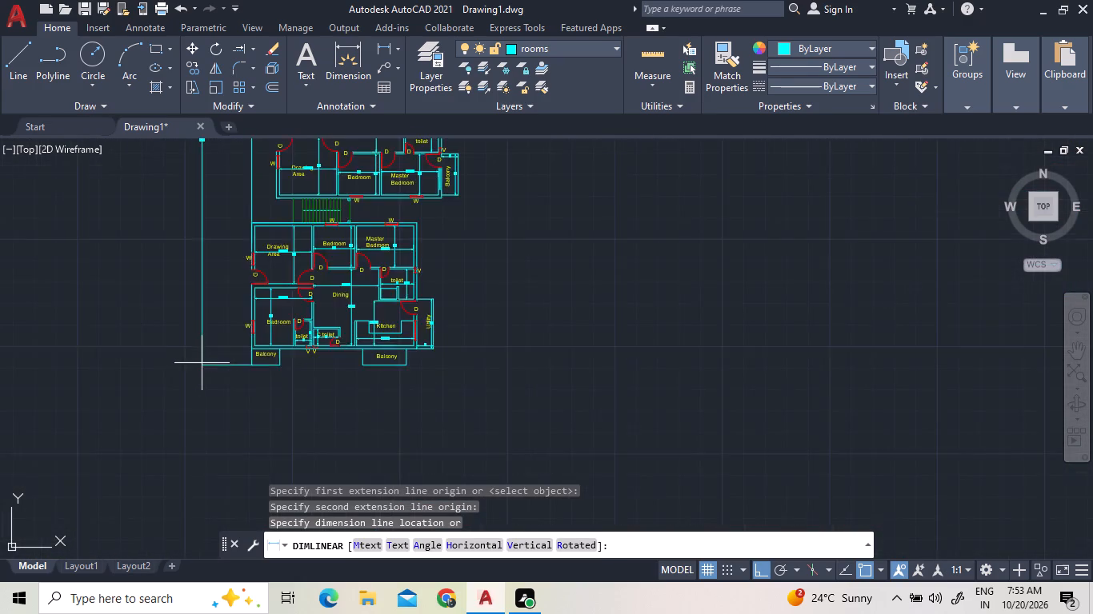
scroll(202, 365, down, 2)
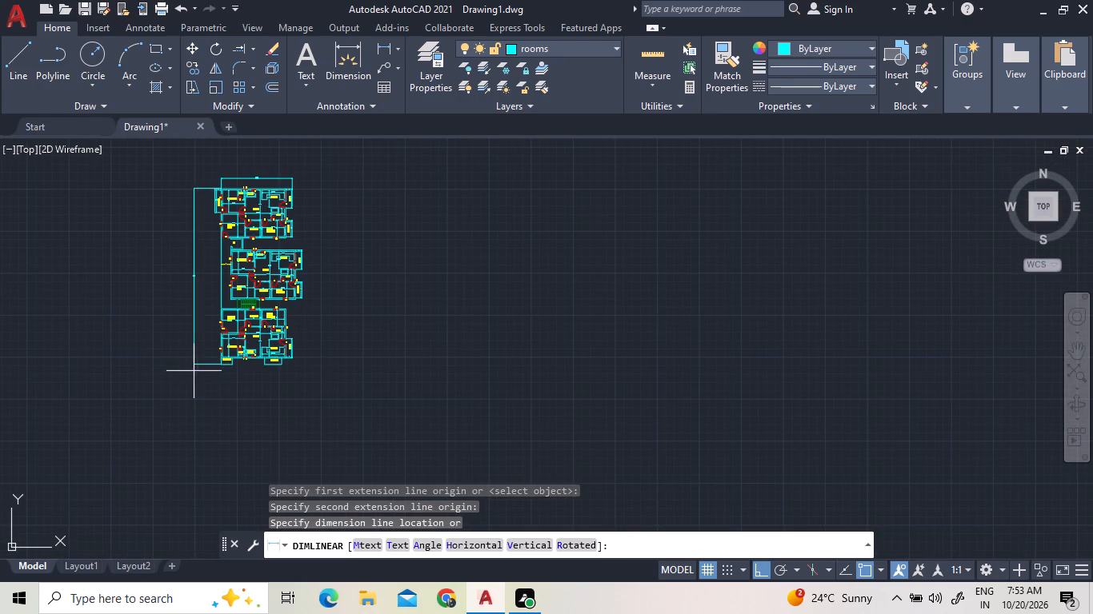
click(207, 374)
Set the text height of the overall north-south dimension to 1' and finish text editing.
scroll(190, 281, up, 1)
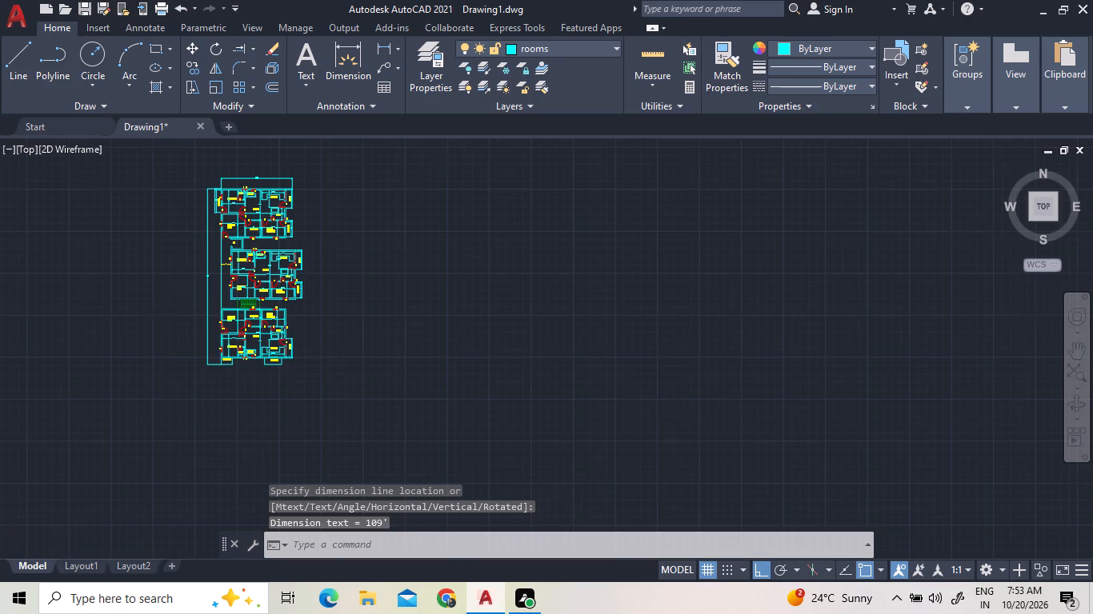
scroll(190, 281, up, 3)
scroll(293, 238, up, 6)
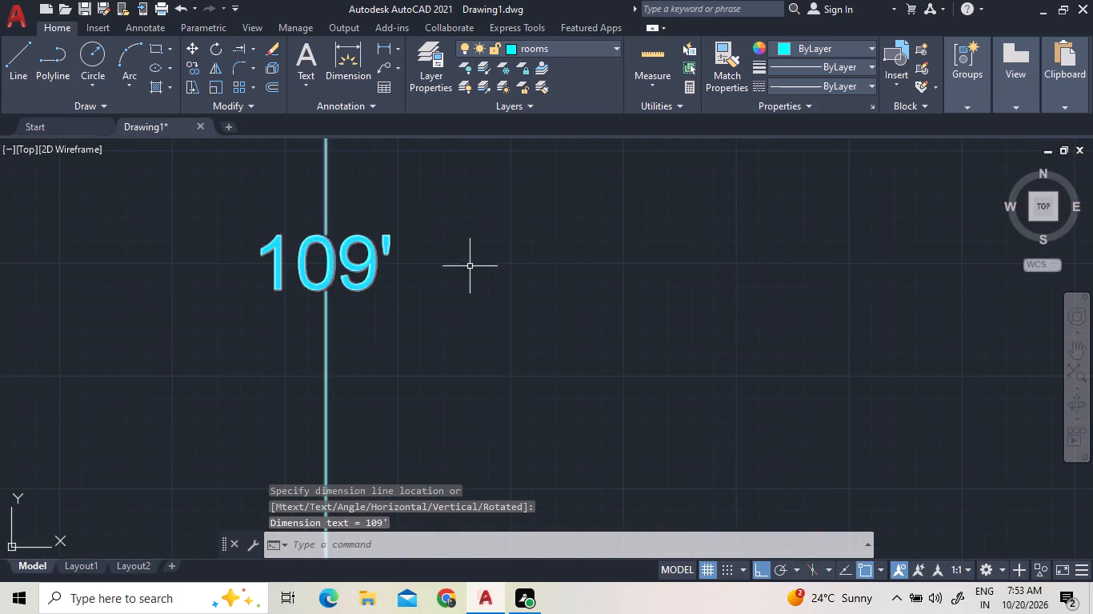
drag(474, 269, 387, 273)
triple_click(303, 272)
click(303, 272)
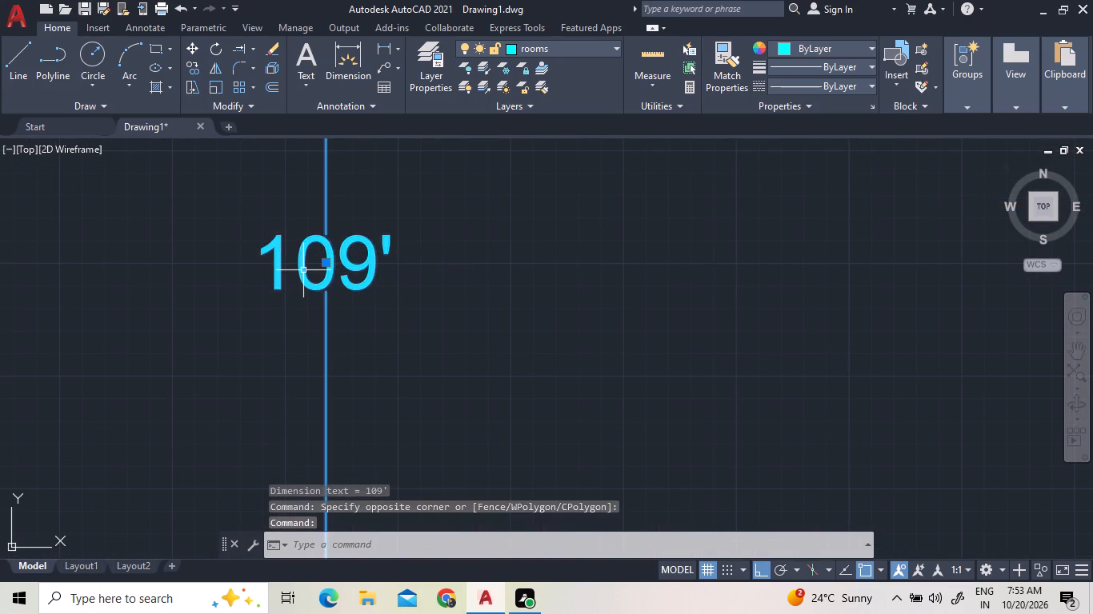
double_click(303, 270)
click(347, 253)
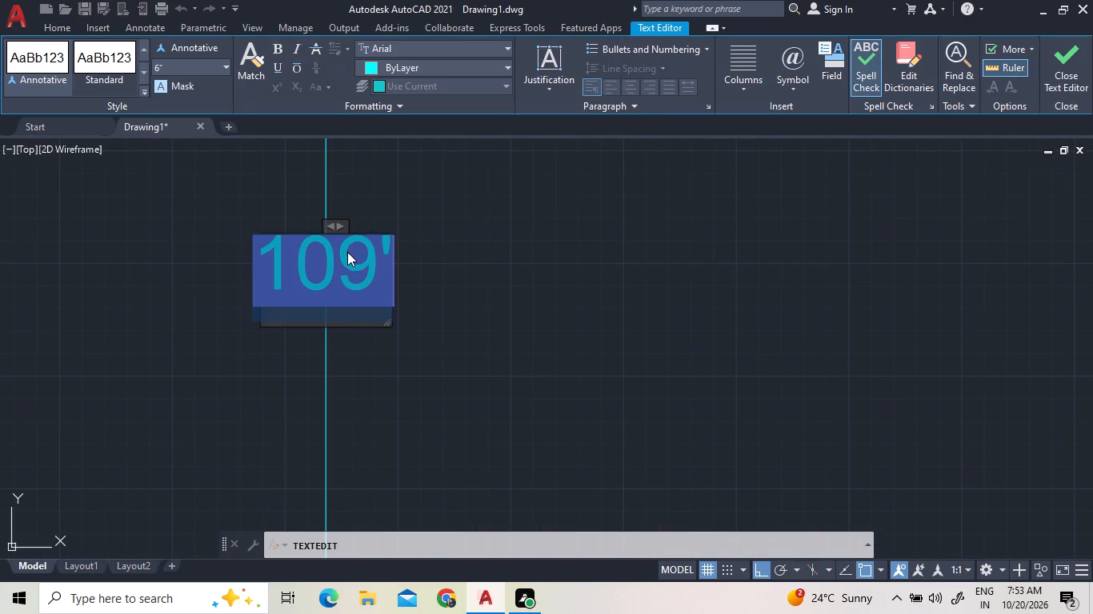
click(230, 72)
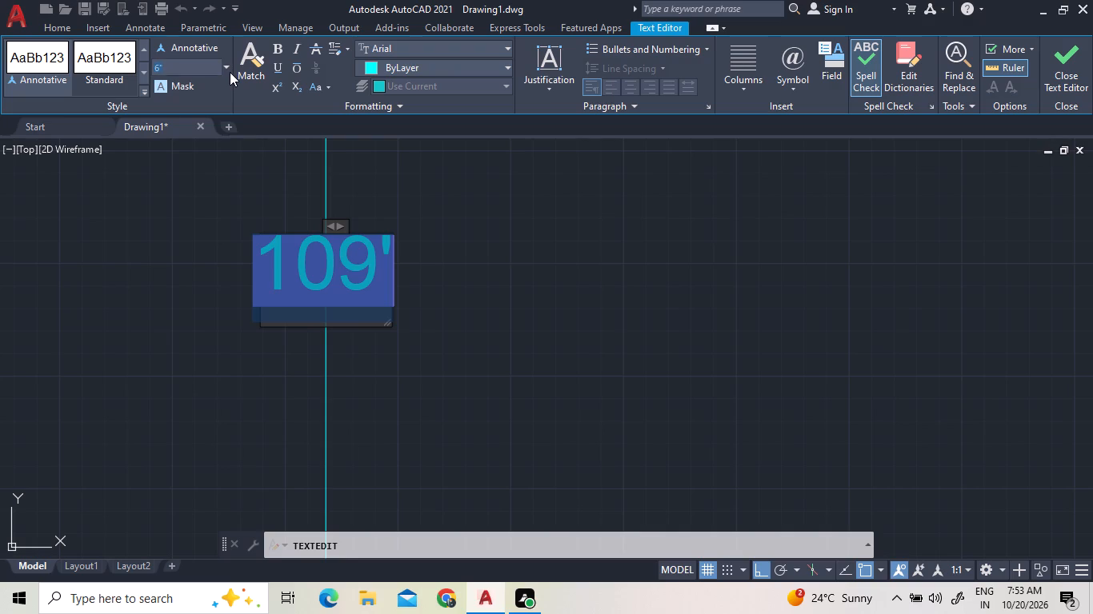
click(197, 117)
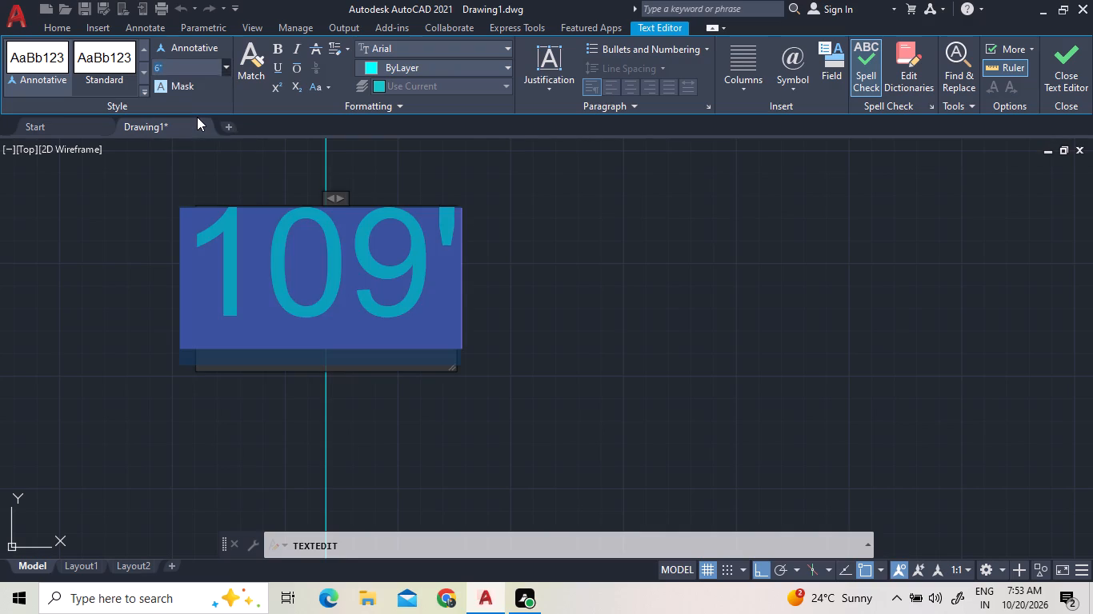
click(562, 207)
scroll(562, 344, down, 9)
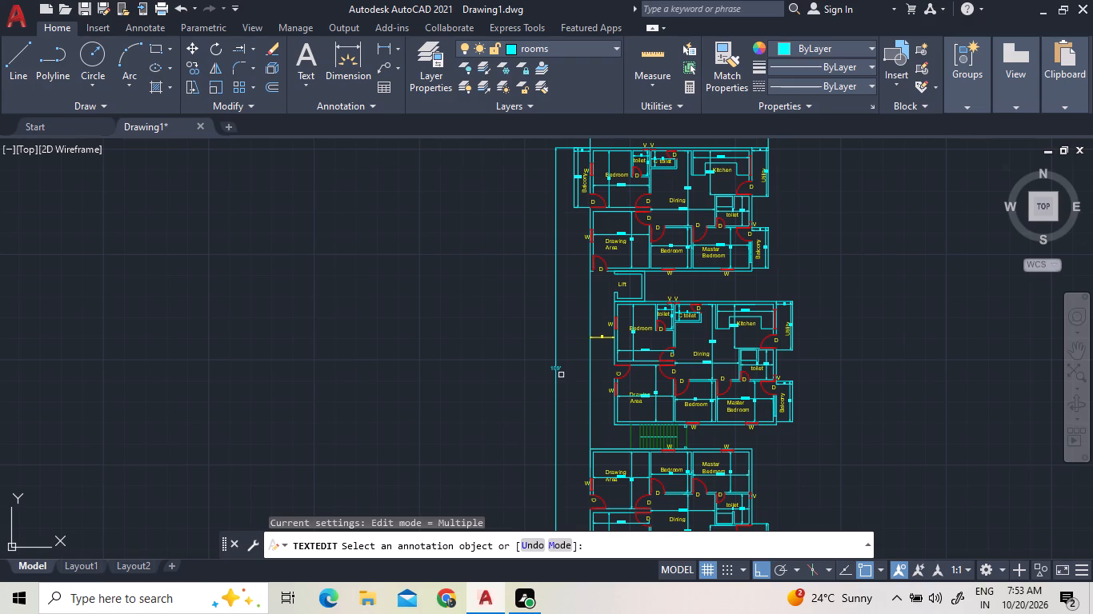
scroll(887, 478, up, 2)
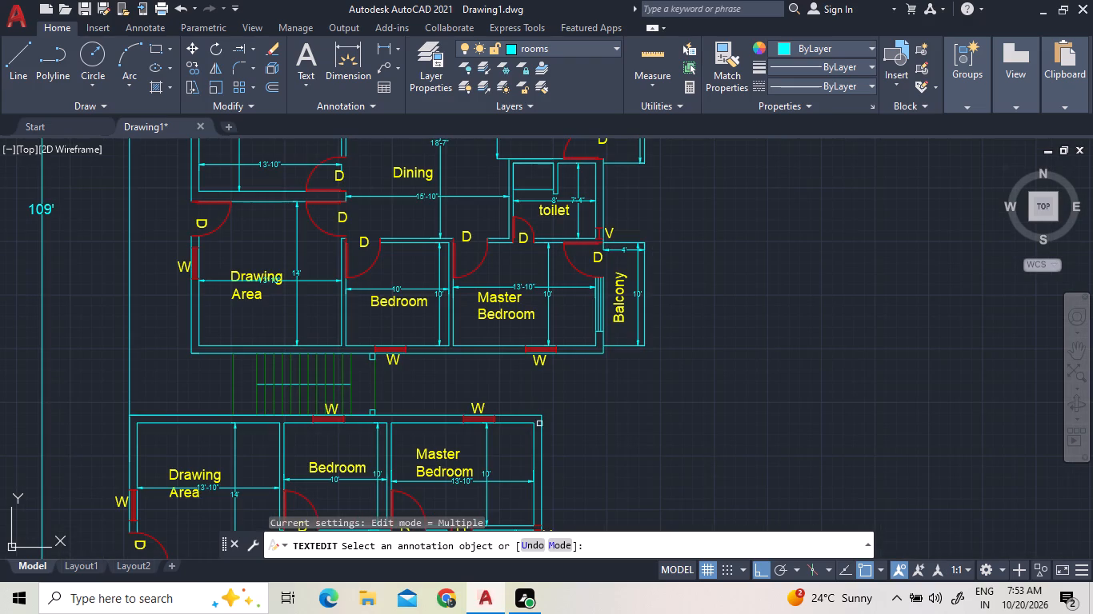
right_click(435, 380)
click(452, 393)
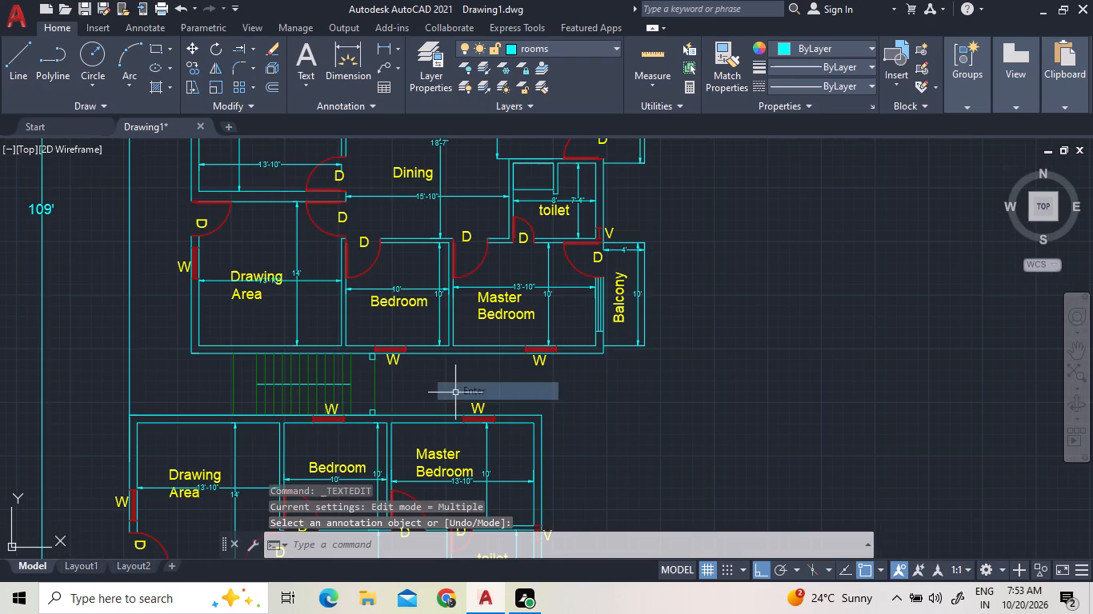
Add a vertical linear dimension across the staircase gap, from the middle unit's drawing area wall to the southern unit's north wall, west of the stairs.
right_click(450, 387)
click(606, 114)
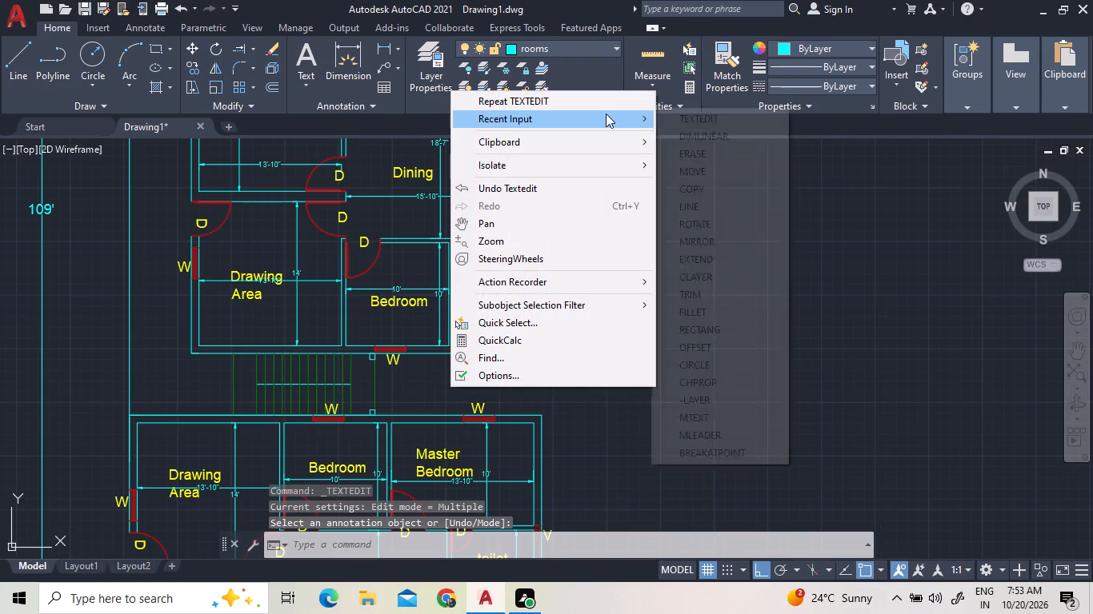
click(713, 138)
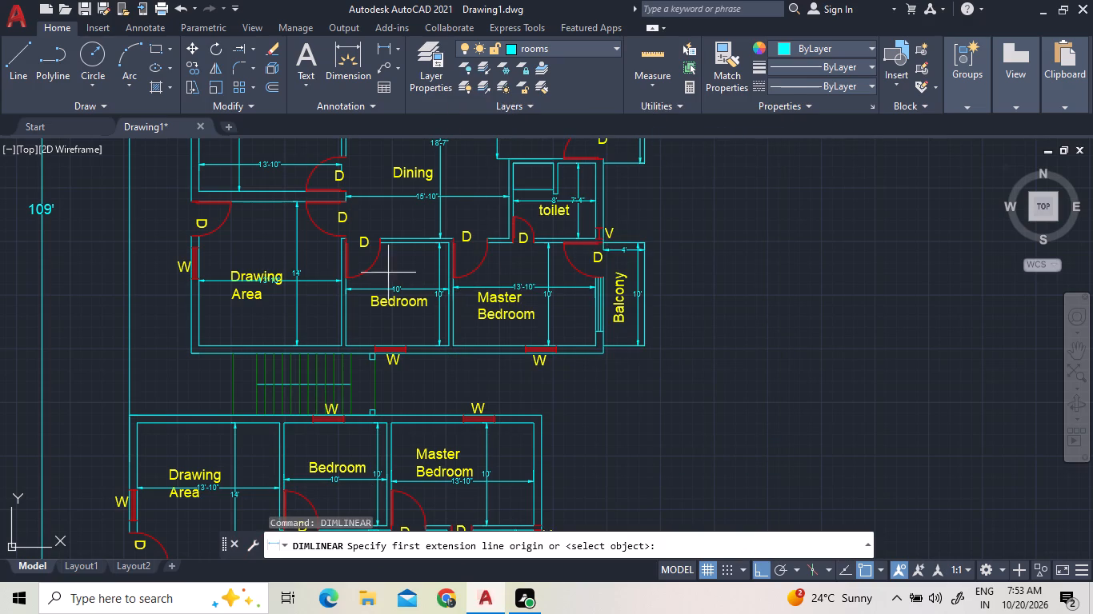
click(218, 349)
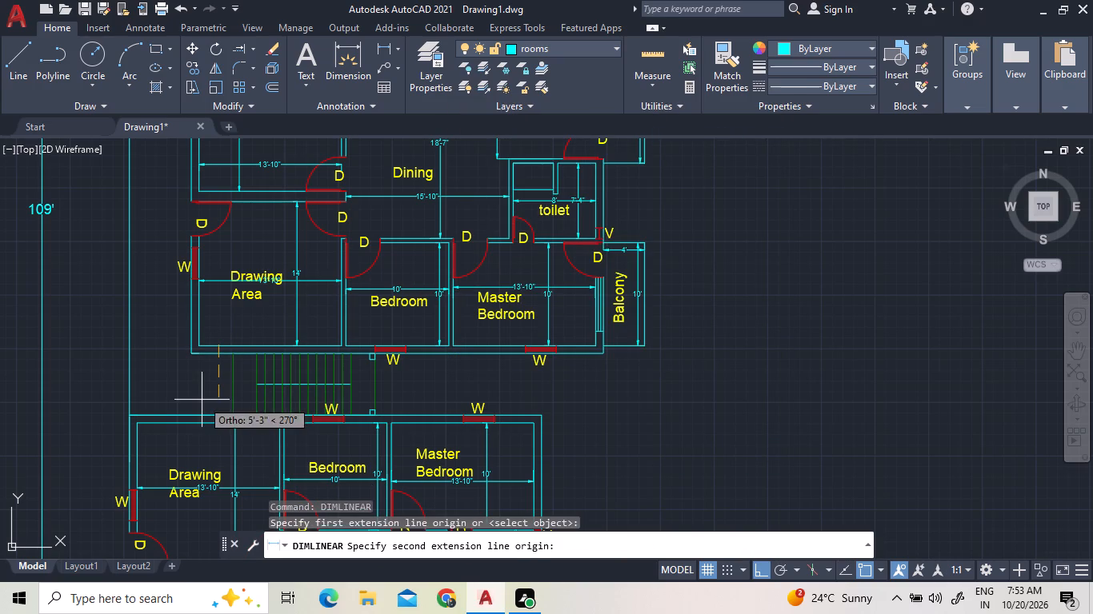
click(206, 420)
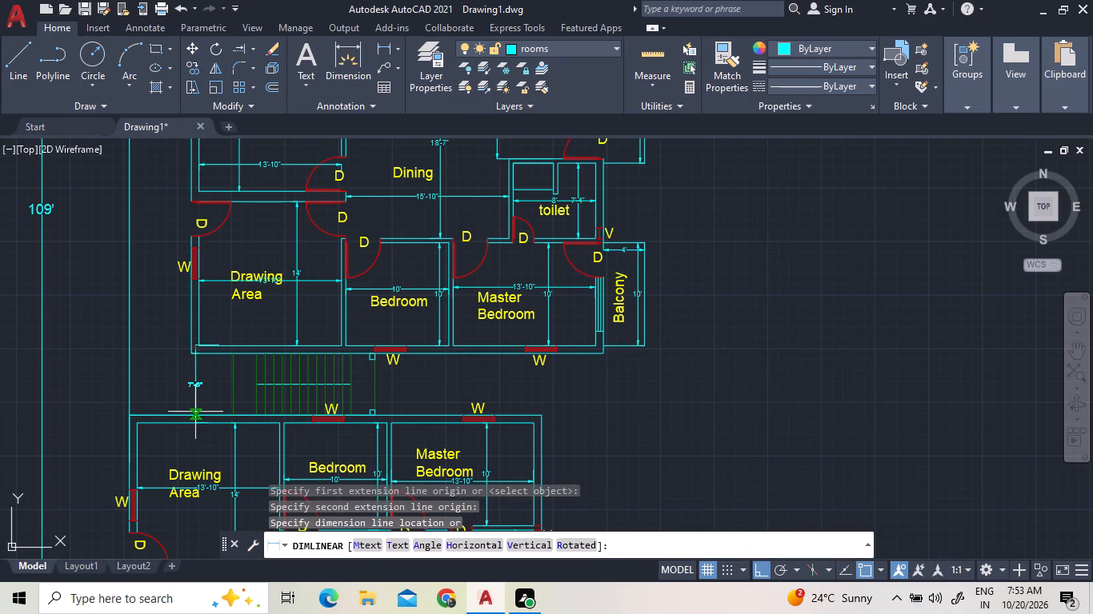
click(170, 409)
Add a vertical linear dimension inside the lift, between its north and south inner walls.
scroll(200, 325, down, 2)
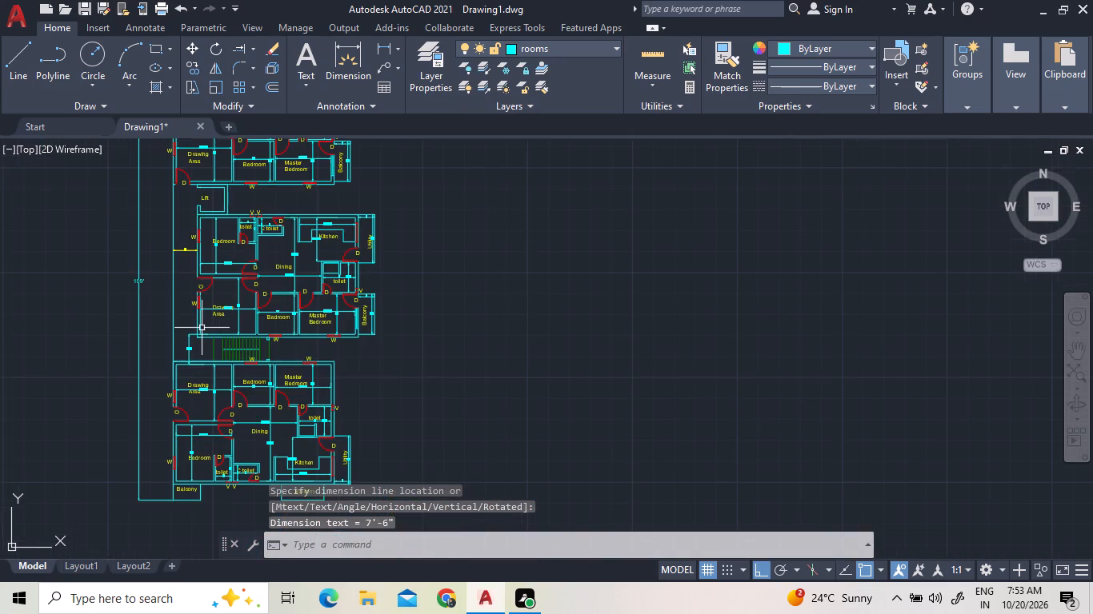
scroll(202, 328, down, 1)
scroll(215, 231, up, 4)
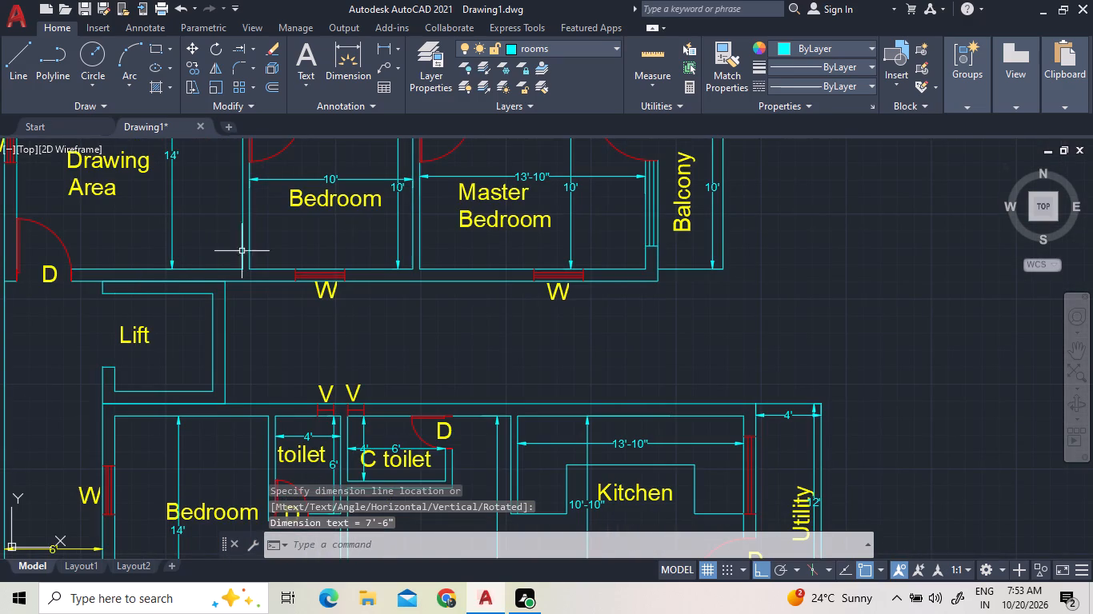
click(380, 50)
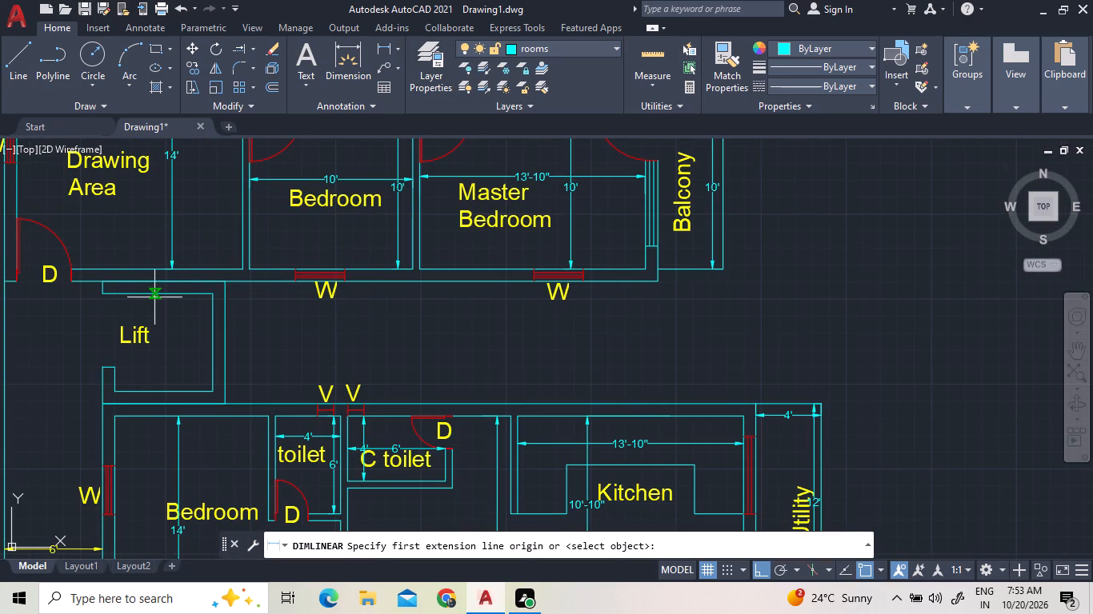
click(155, 294)
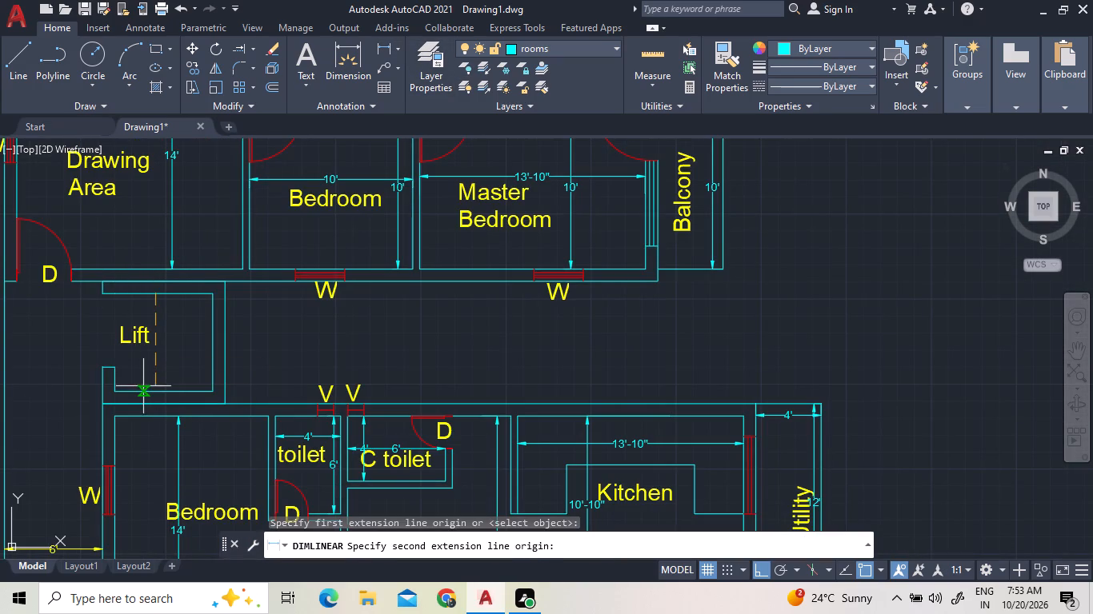
click(145, 393)
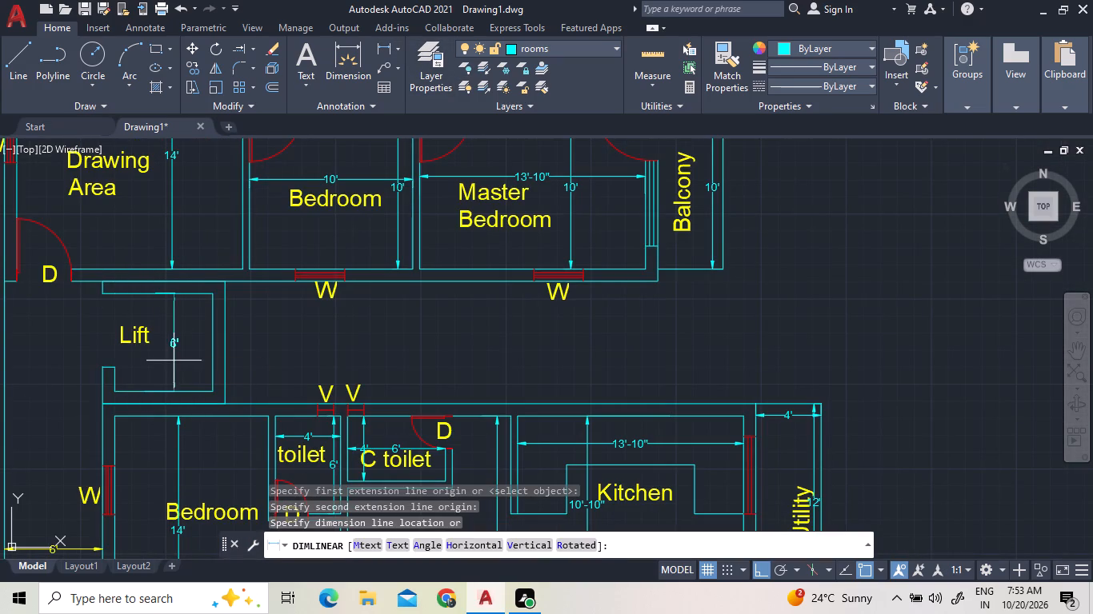
click(189, 362)
Add a horizontal linear dimension inside the lift, from its west inner wall face to its east inner wall.
click(378, 52)
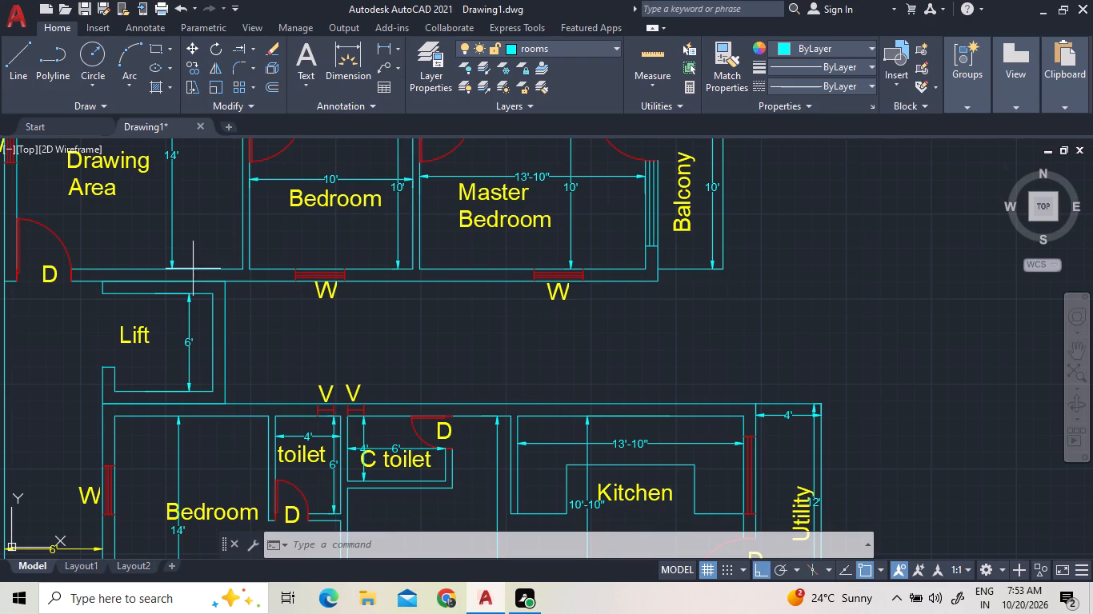
click(112, 380)
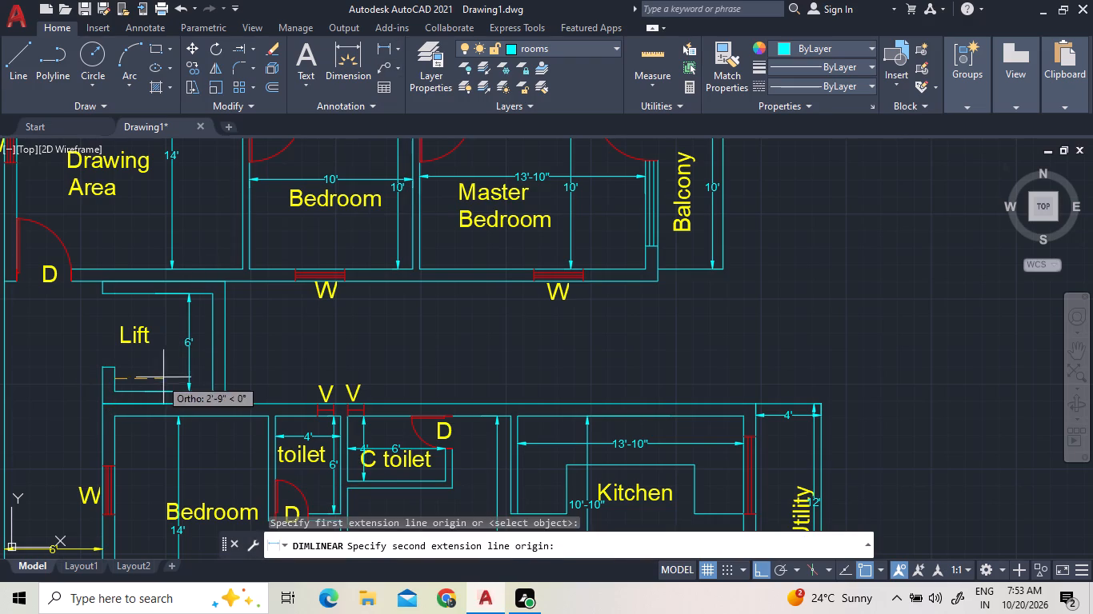
click(215, 380)
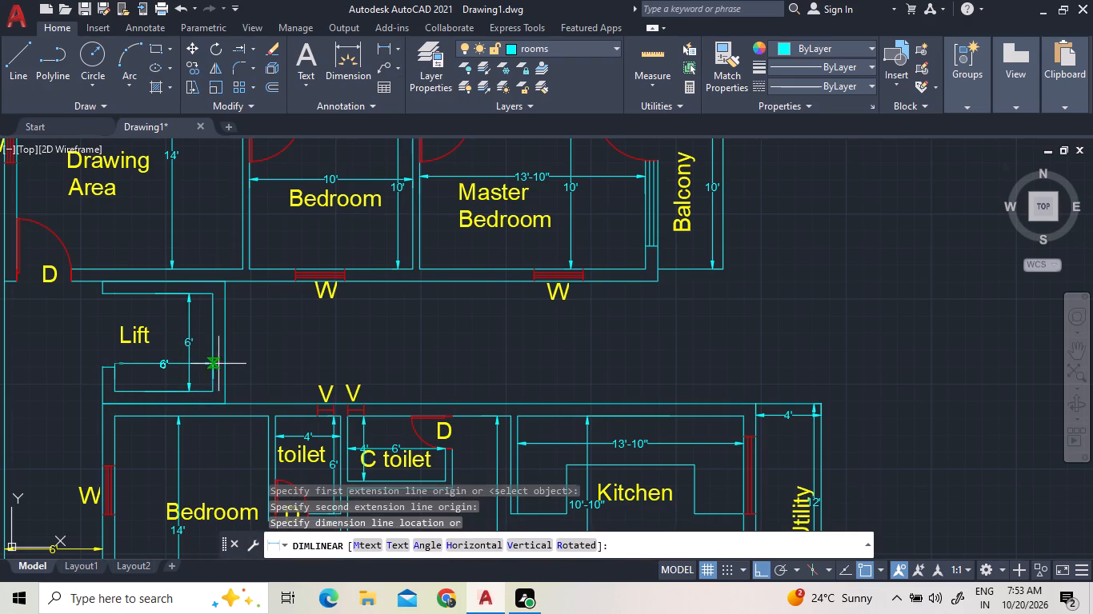
click(218, 364)
Delete the 44' overall width dimension north of the northern unit.
scroll(387, 285, down, 3)
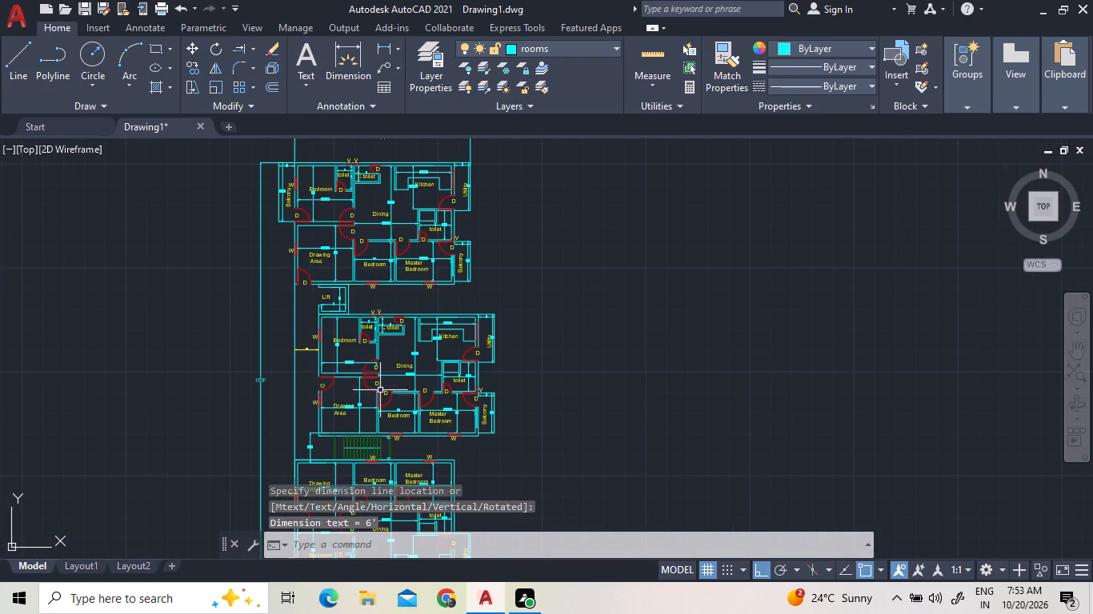
scroll(368, 378, down, 2)
scroll(378, 277, up, 4)
click(585, 344)
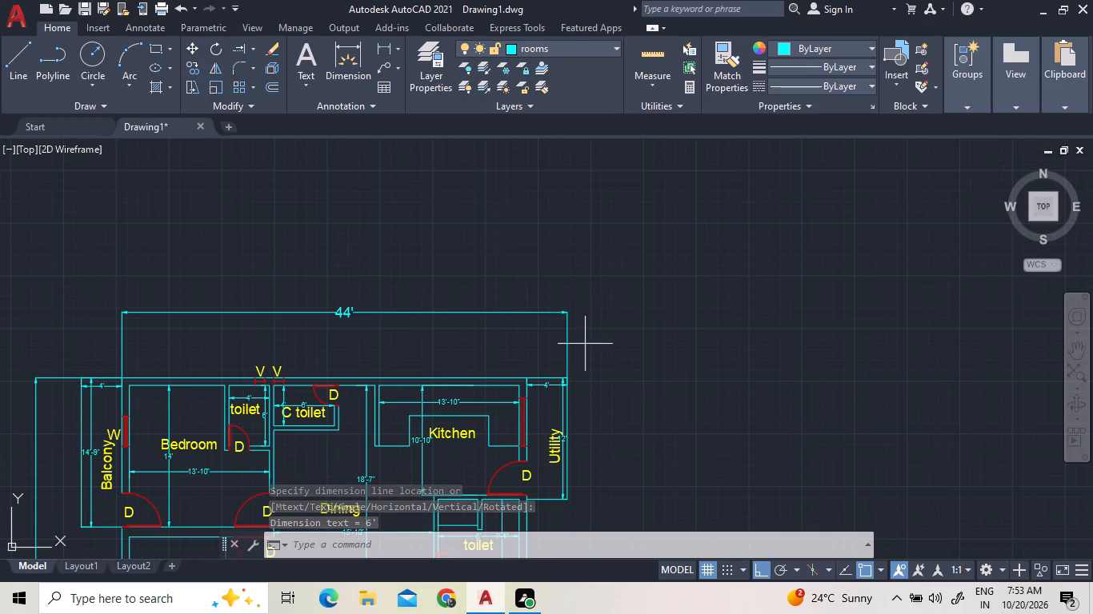
click(575, 333)
drag(581, 326, 545, 313)
click(506, 297)
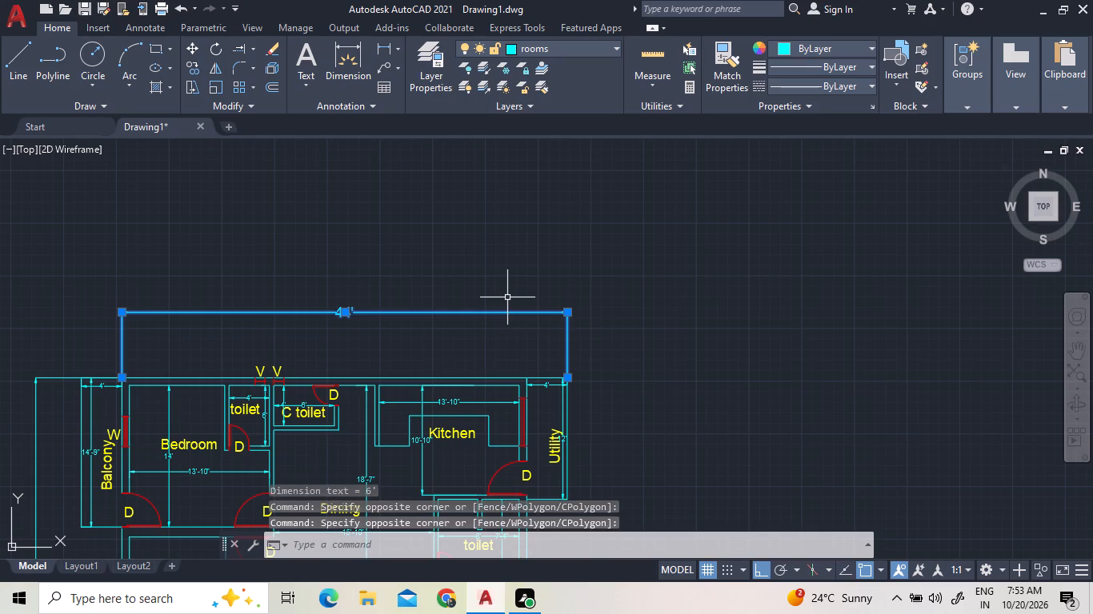
key(Delete)
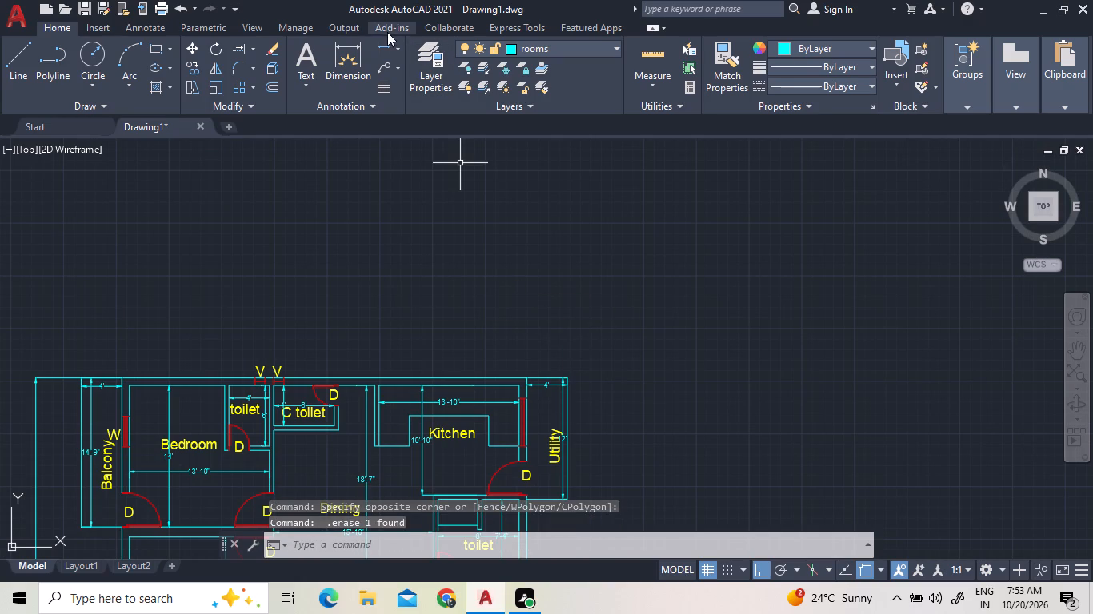
Add a horizontal linear dimension north of the northern unit, from the utility's northeast corner to the west balcony's northwest corner.
click(386, 43)
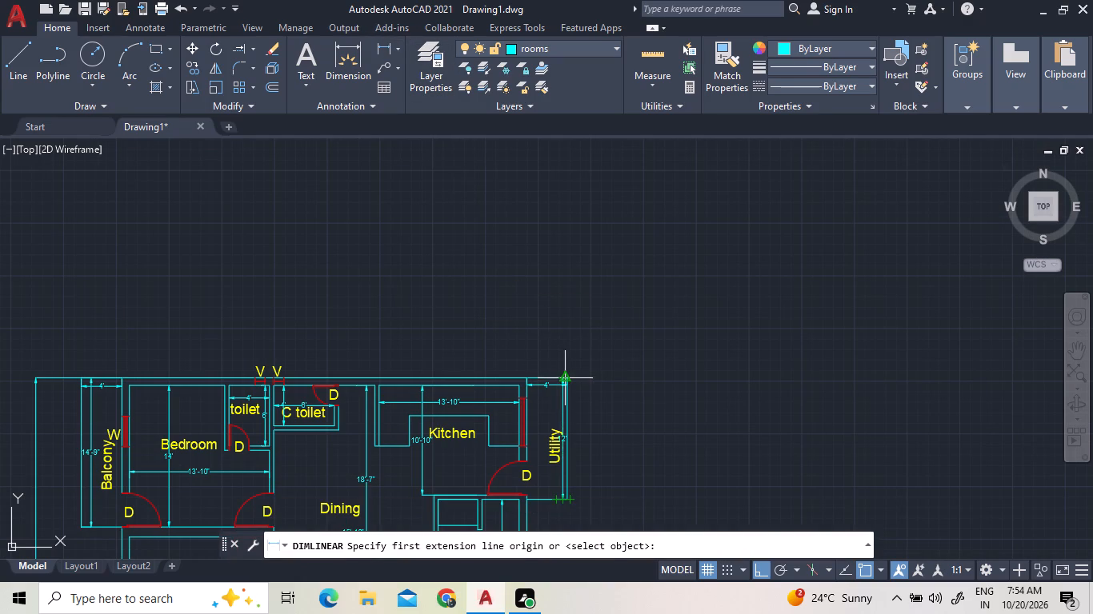
scroll(571, 376, up, 4)
click(560, 388)
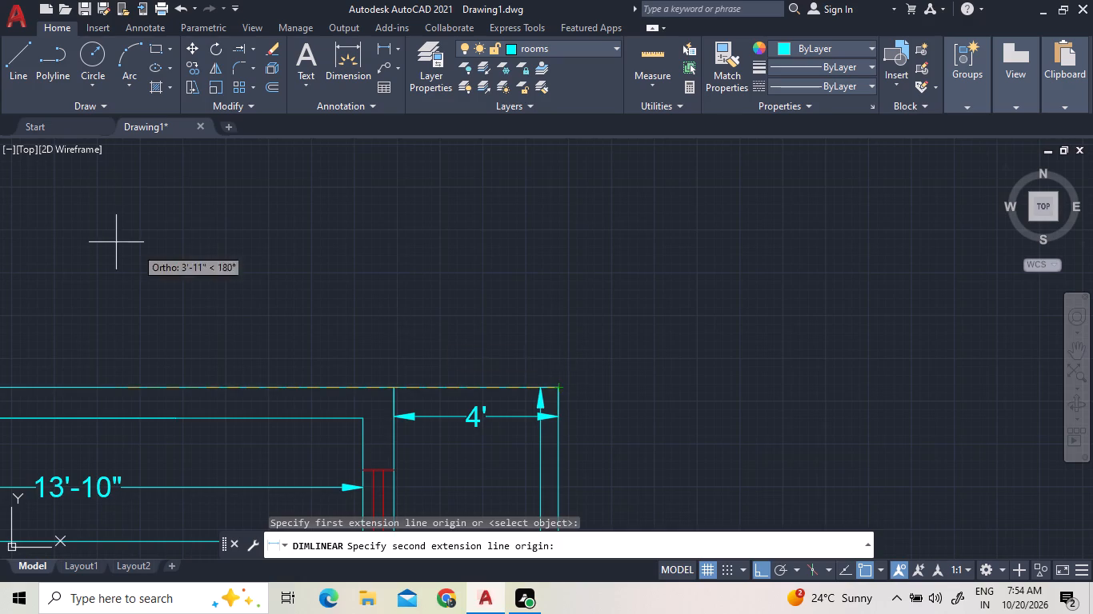
scroll(94, 234, down, 8)
scroll(43, 271, up, 3)
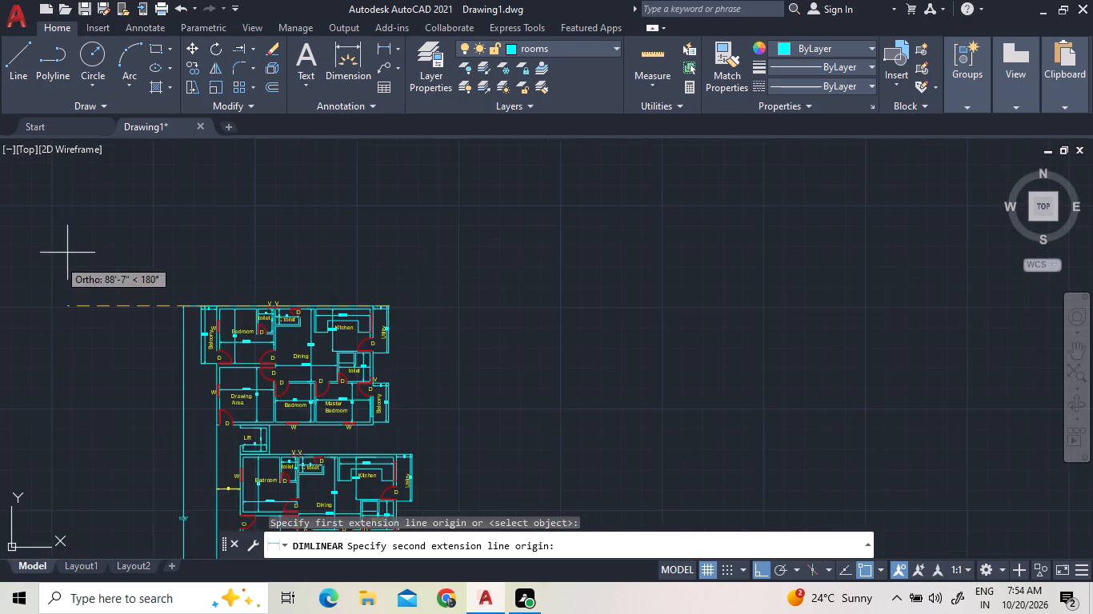
scroll(74, 250, up, 2)
scroll(440, 419, up, 3)
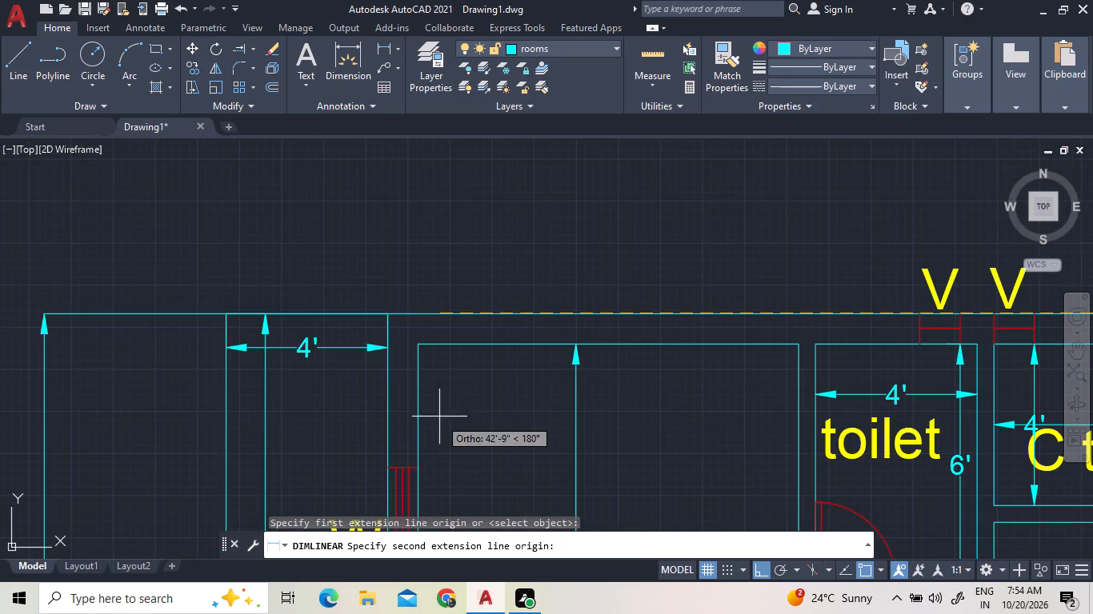
drag(223, 314, 228, 307)
scroll(242, 262, down, 4)
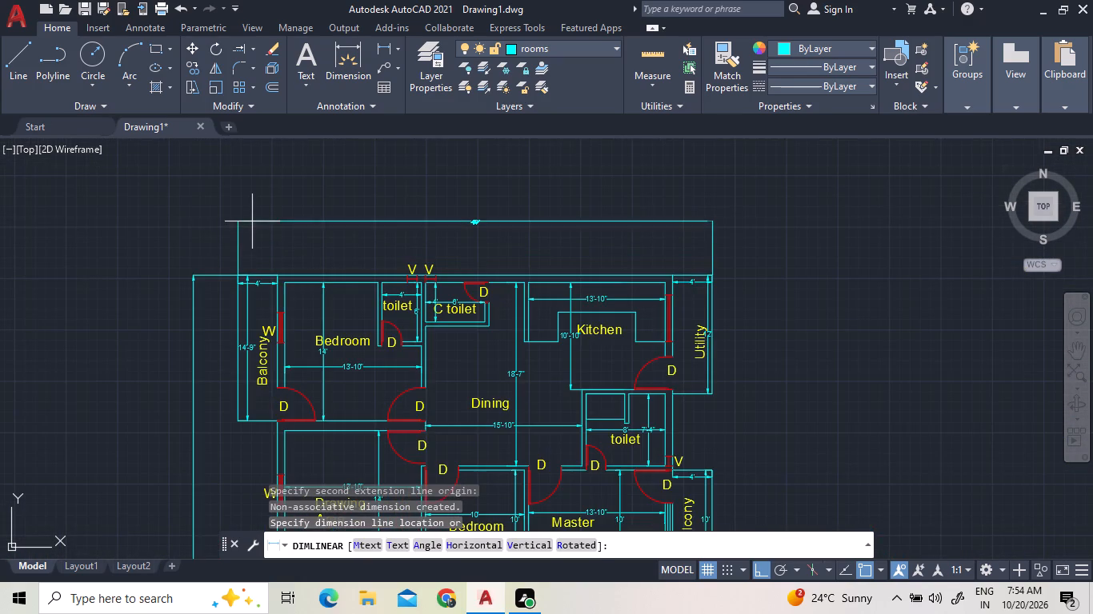
click(248, 237)
Set the text height of the northern unit's new overall width dimension to 1' and finish text editing.
scroll(454, 239, up, 3)
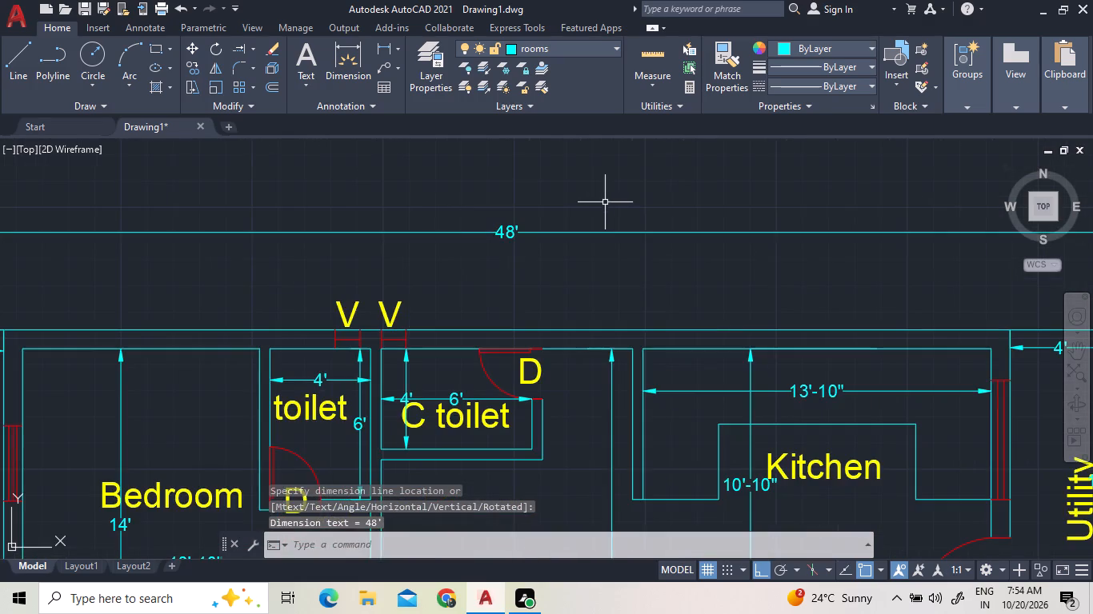
scroll(603, 205, up, 3)
triple_click(214, 322)
double_click(213, 319)
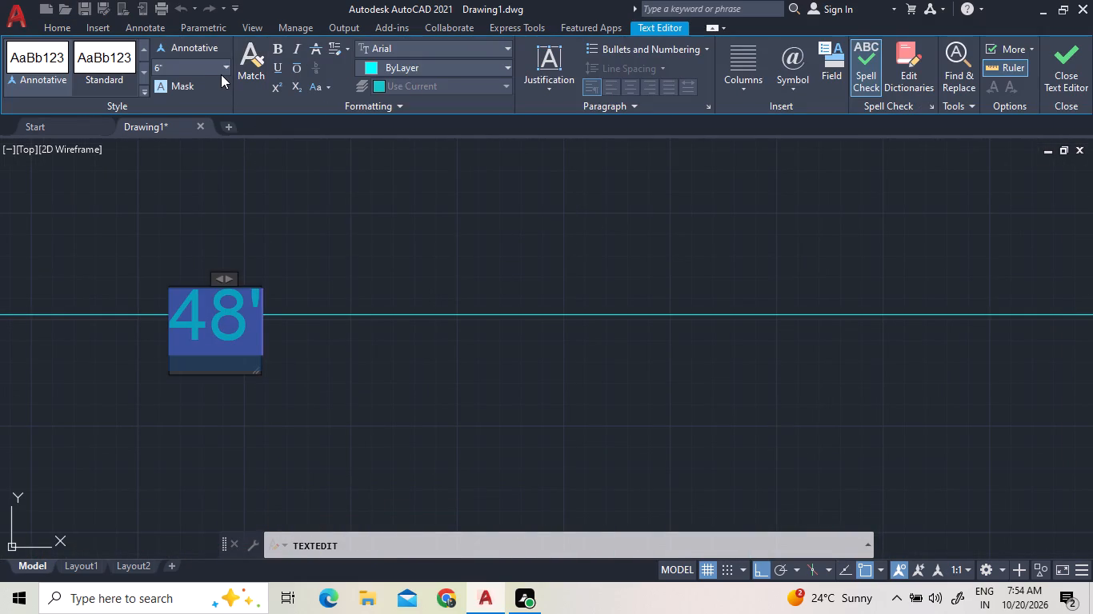
click(220, 74)
click(222, 71)
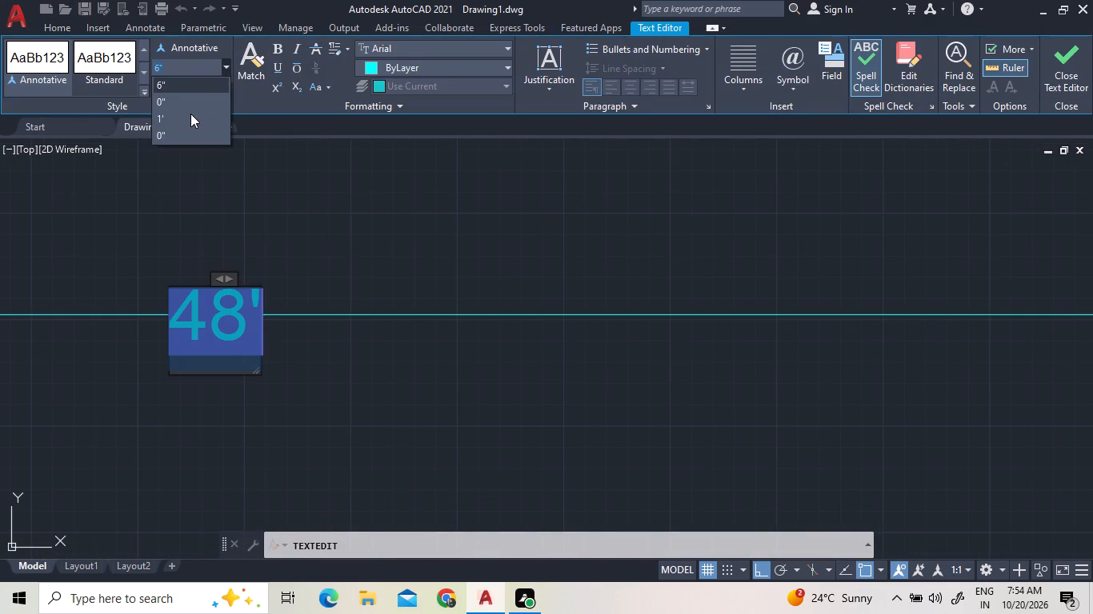
click(190, 115)
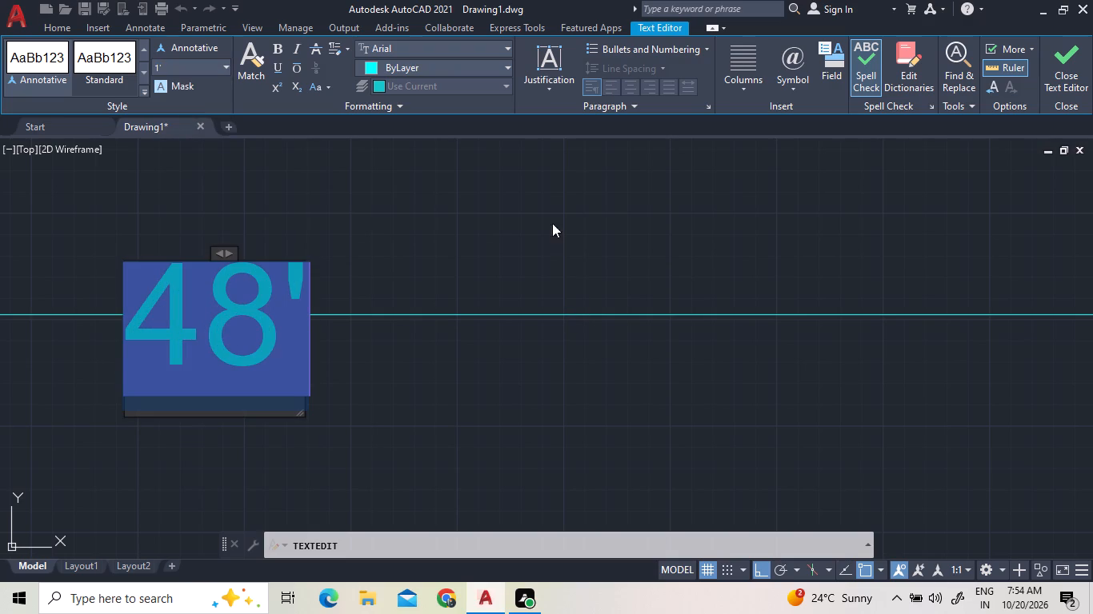
click(548, 217)
scroll(548, 228, down, 9)
scroll(616, 383, down, 1)
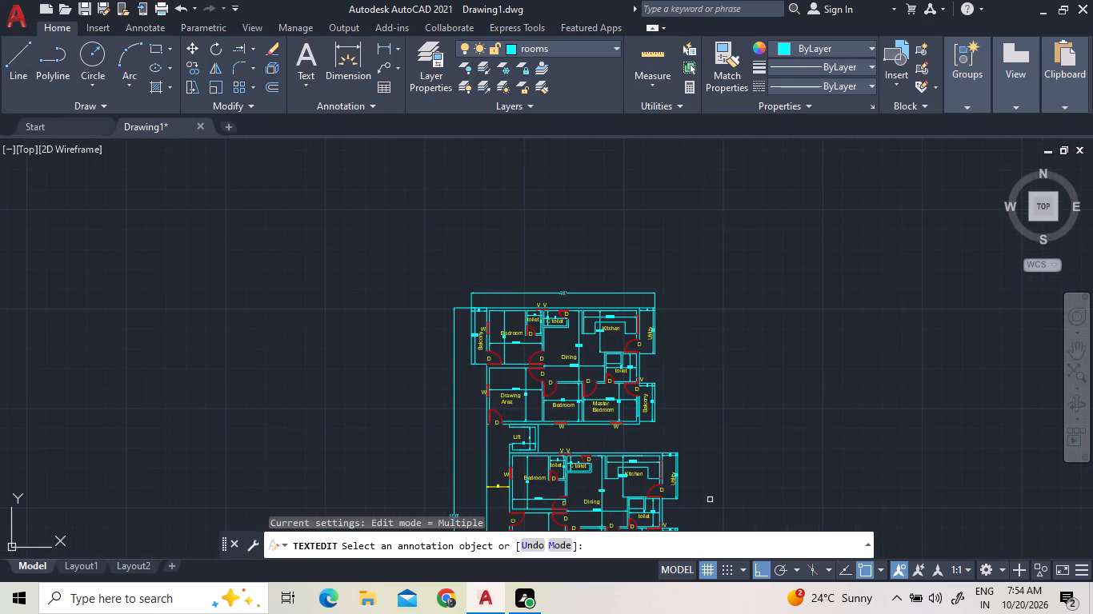
scroll(614, 477, down, 3)
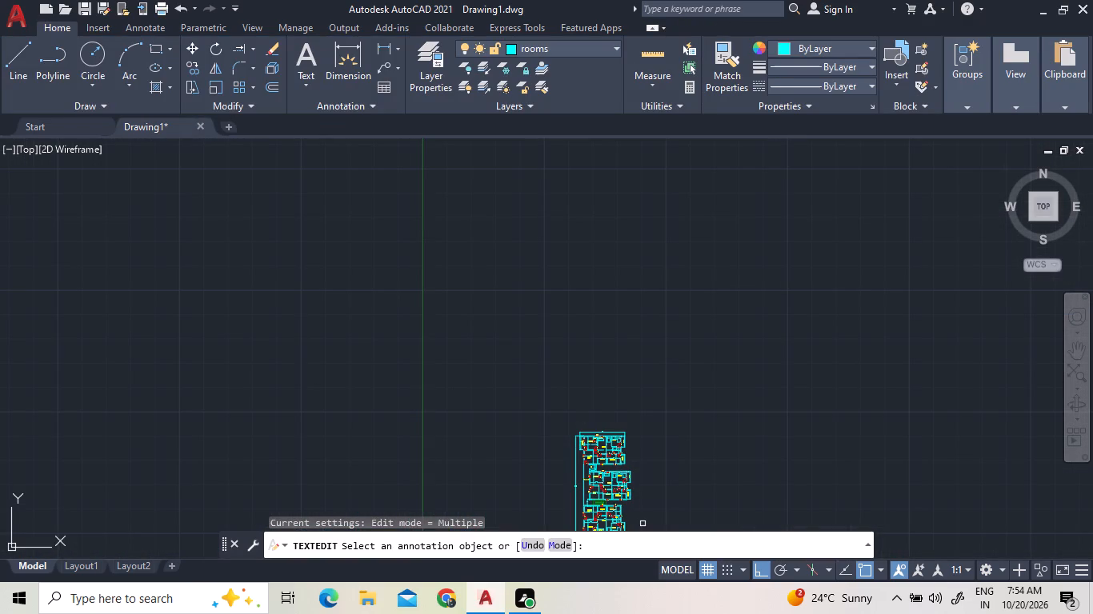
scroll(612, 439, down, 2)
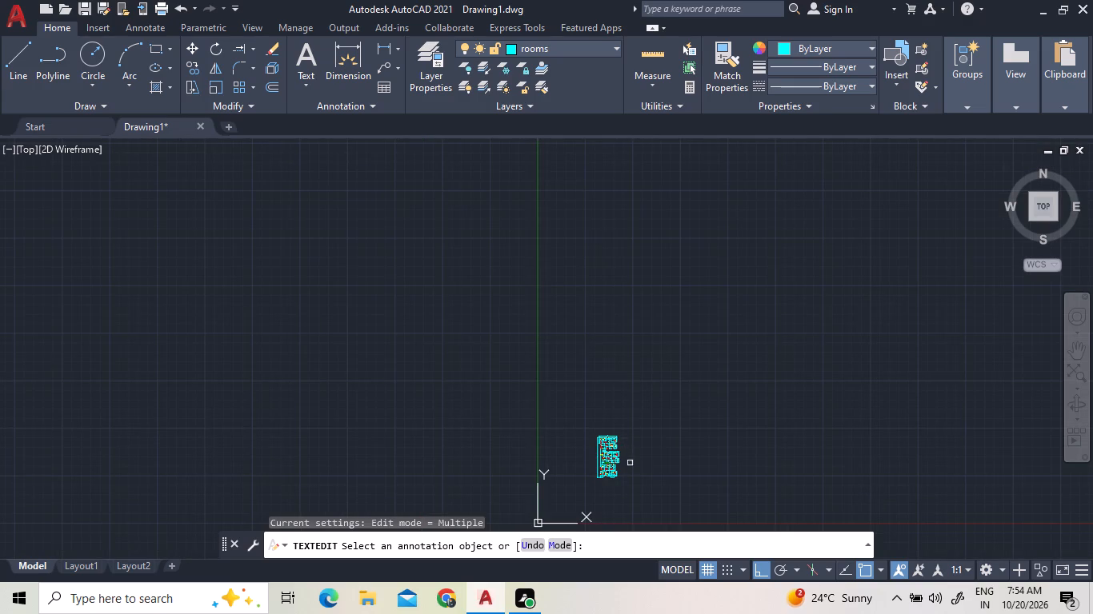
scroll(630, 472, up, 3)
scroll(567, 518, up, 2)
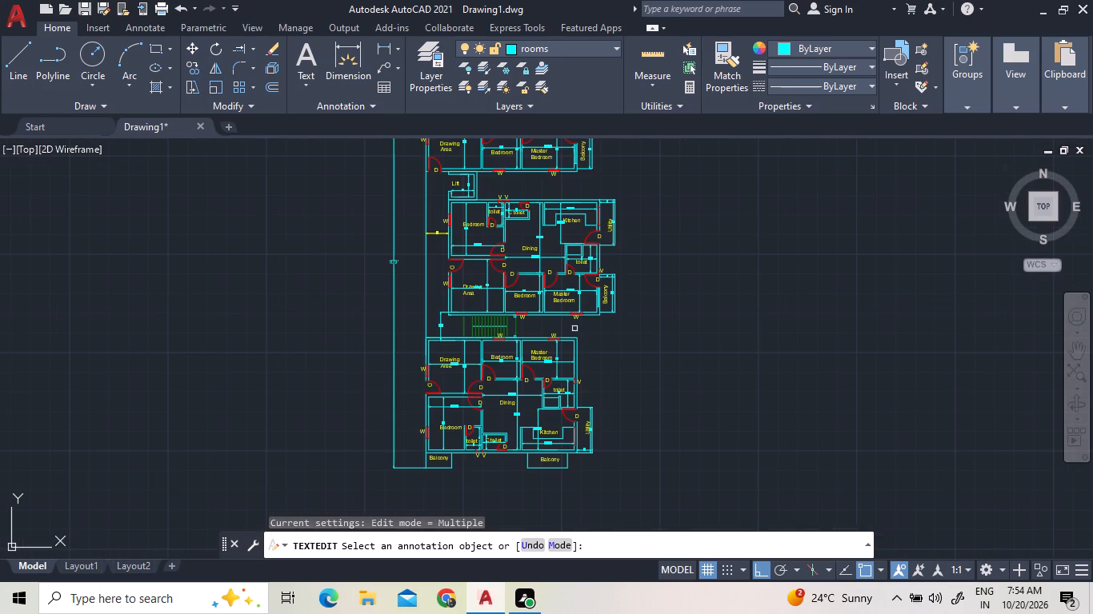
scroll(575, 329, up, 2)
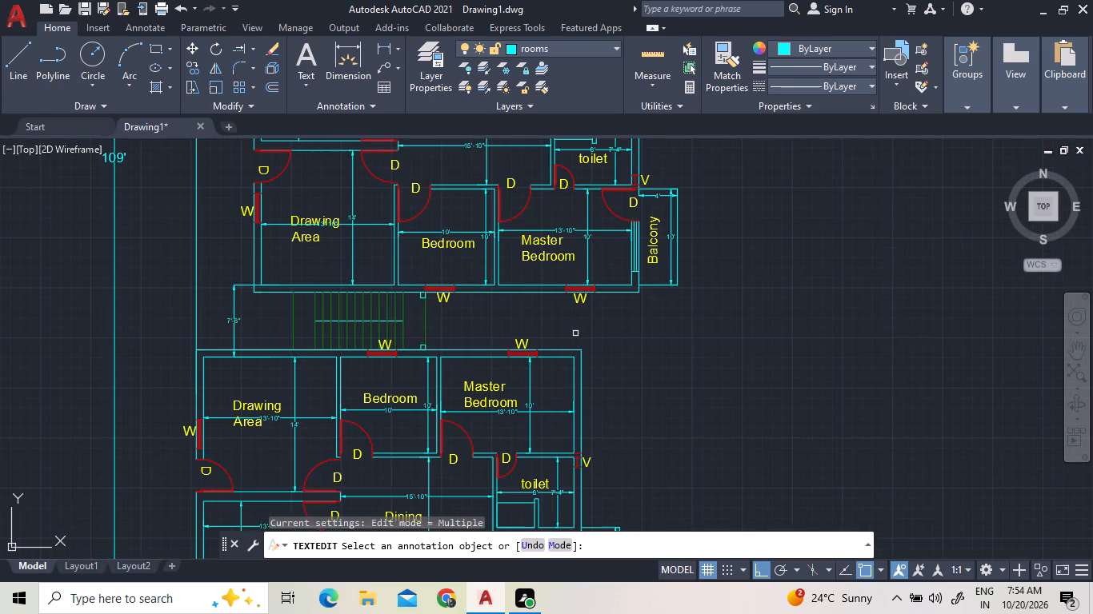
scroll(579, 330, down, 1)
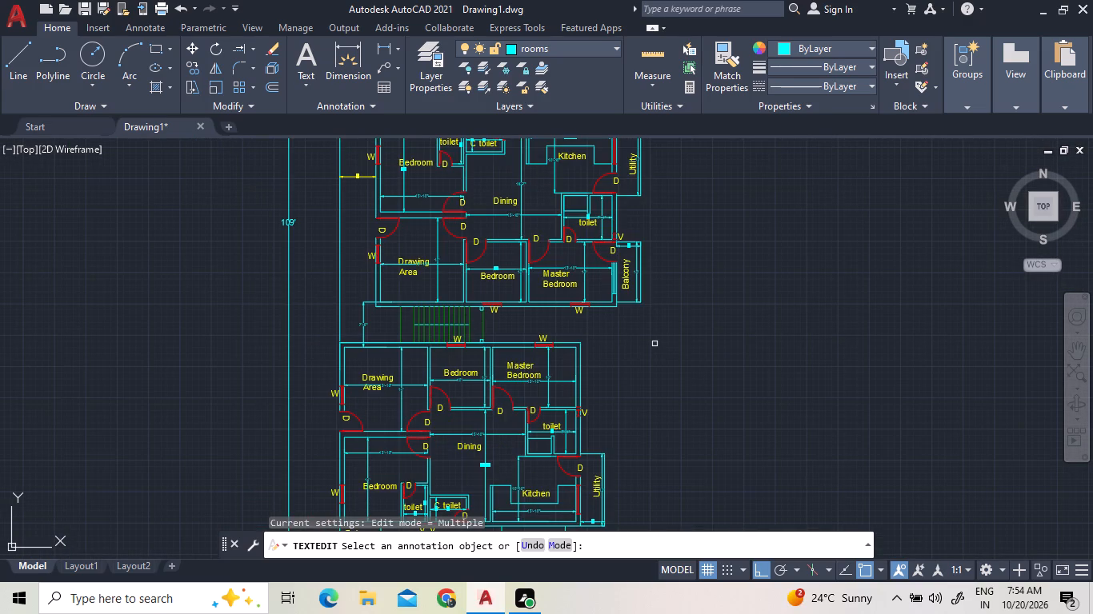
right_click(655, 344)
click(672, 353)
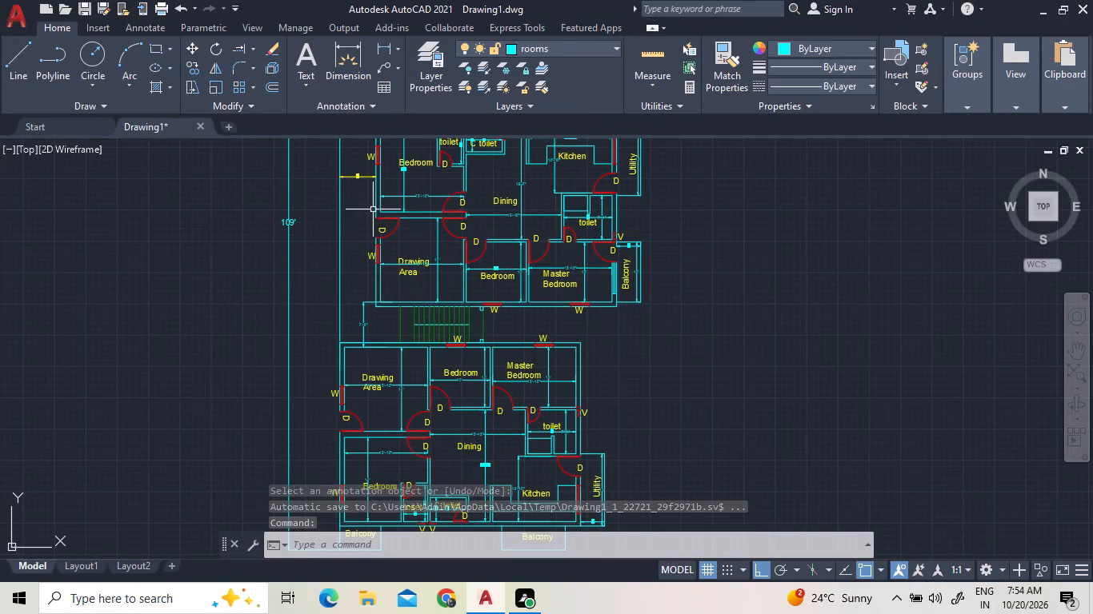
Add the multiline text "corridor" below the 6' dimension in the passage west of the middle unit's bedroom.
scroll(358, 161, up, 5)
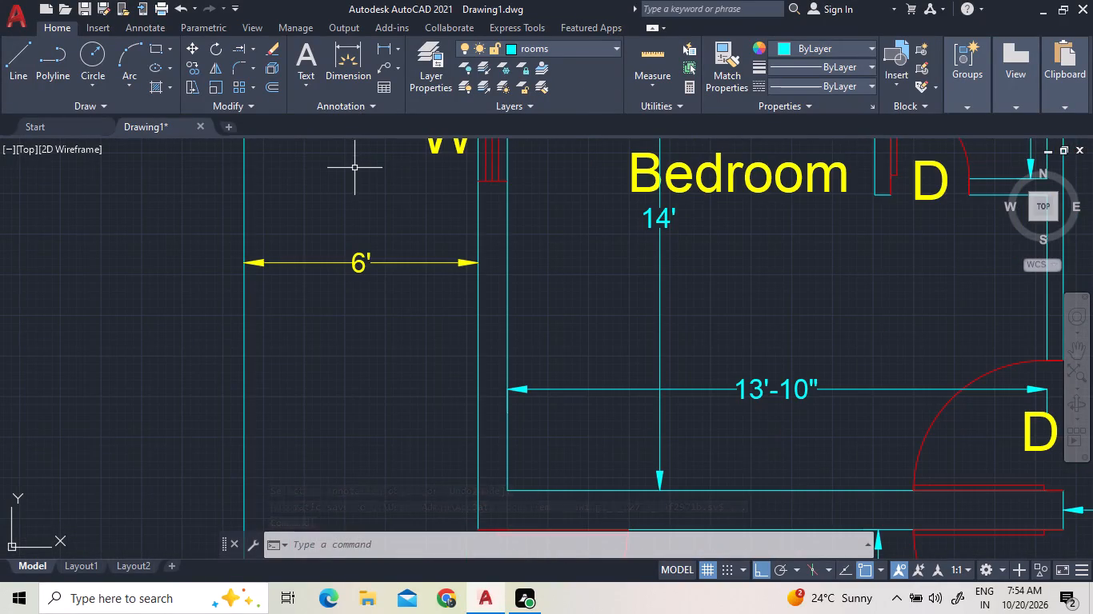
double_click(311, 46)
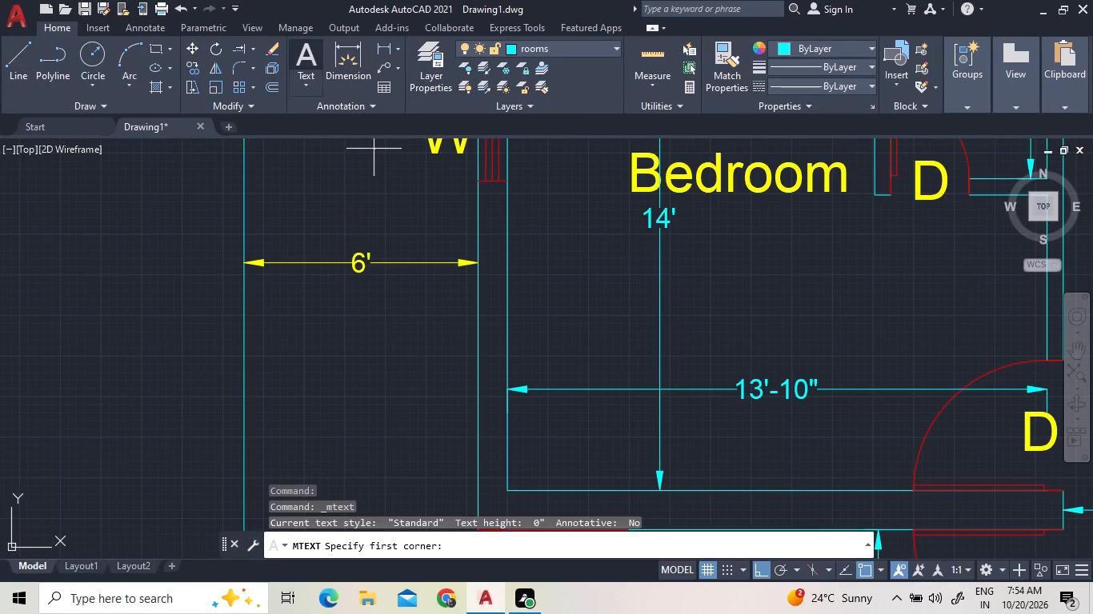
drag(284, 317, 296, 339)
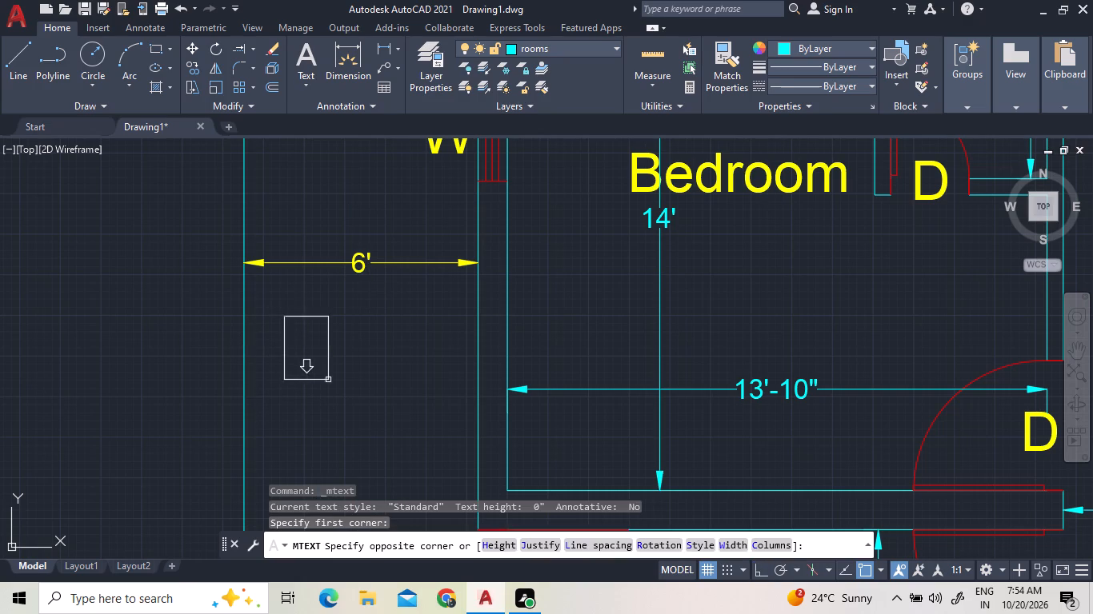
click(331, 380)
text(corridor)
key(Return)
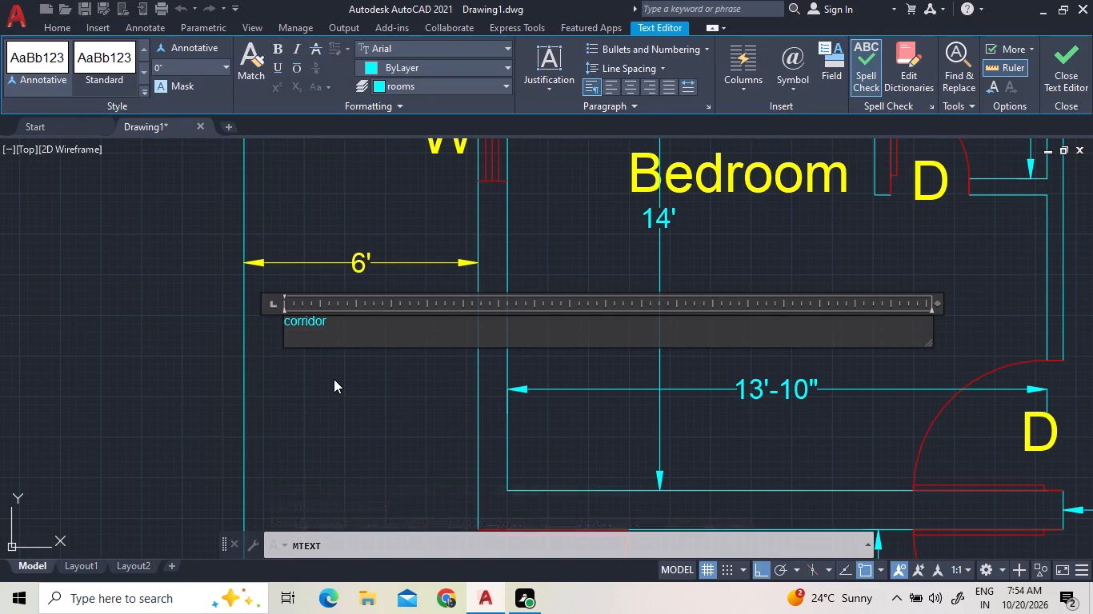
Set the "corridor" text to a height of 1' on the text layer and finish text editing.
double_click(342, 326)
click(344, 326)
drag(344, 326, 292, 317)
click(224, 62)
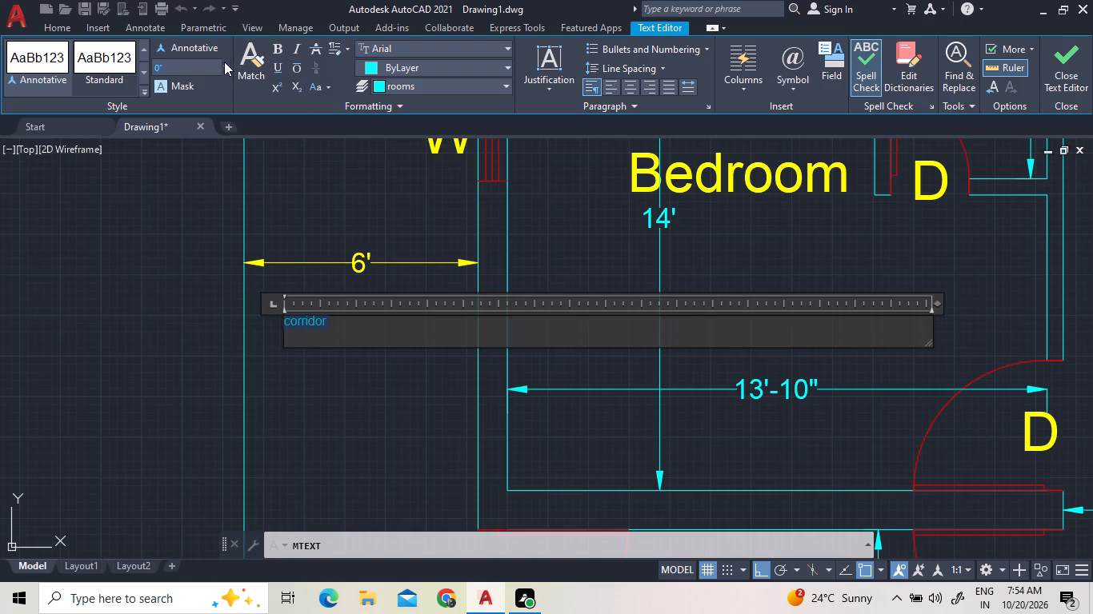
click(186, 117)
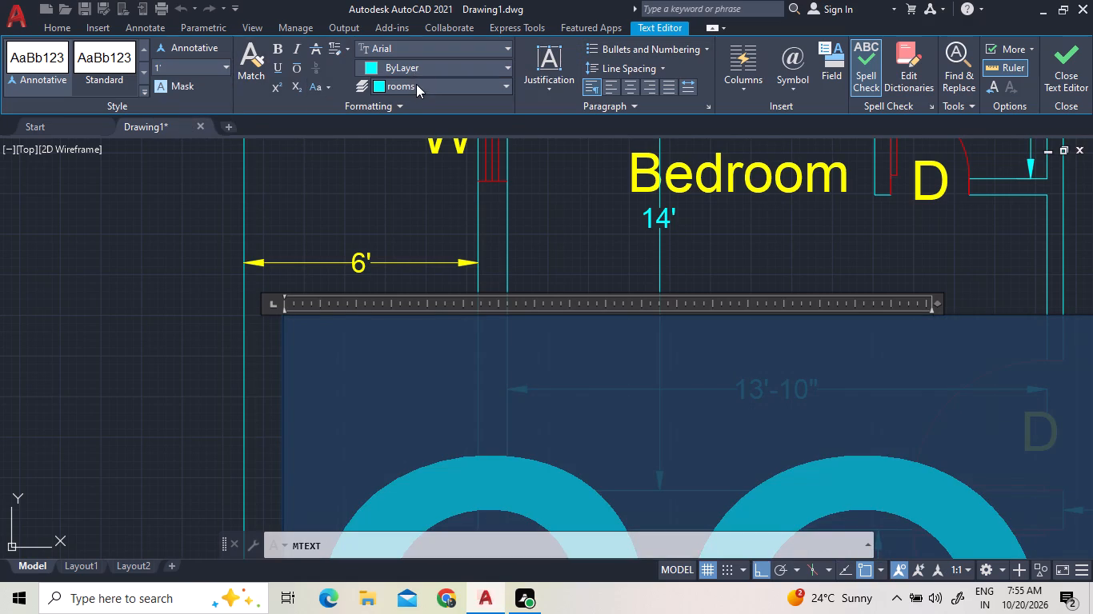
click(416, 86)
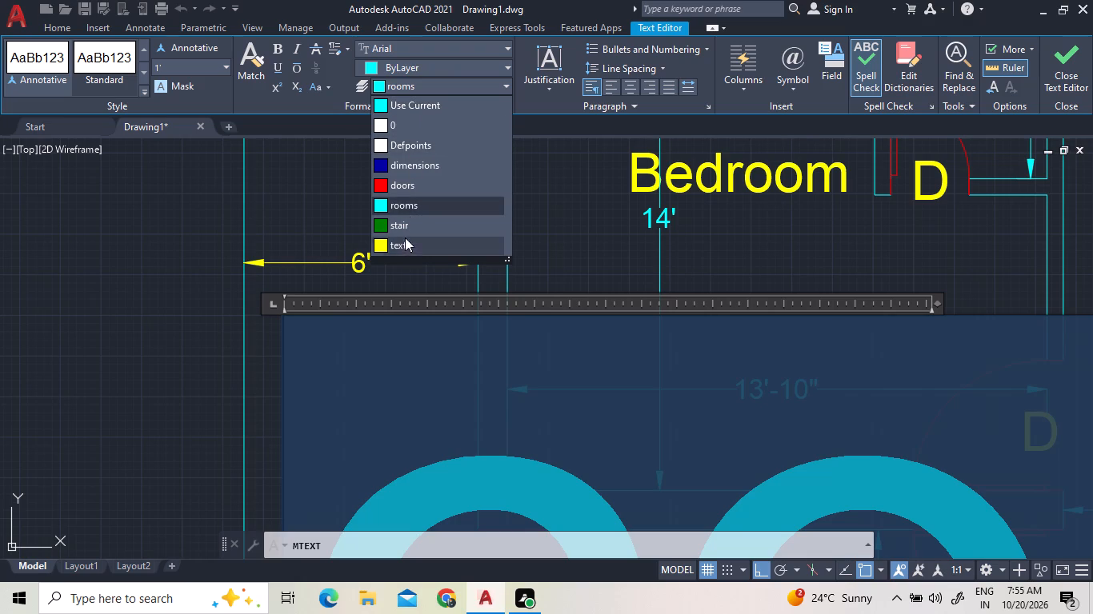
click(405, 243)
click(369, 214)
Draw an east-pointing line arrow about 3'-2" long with a triangular head across the western treads of the staircase's southern flight.
scroll(370, 217, down, 4)
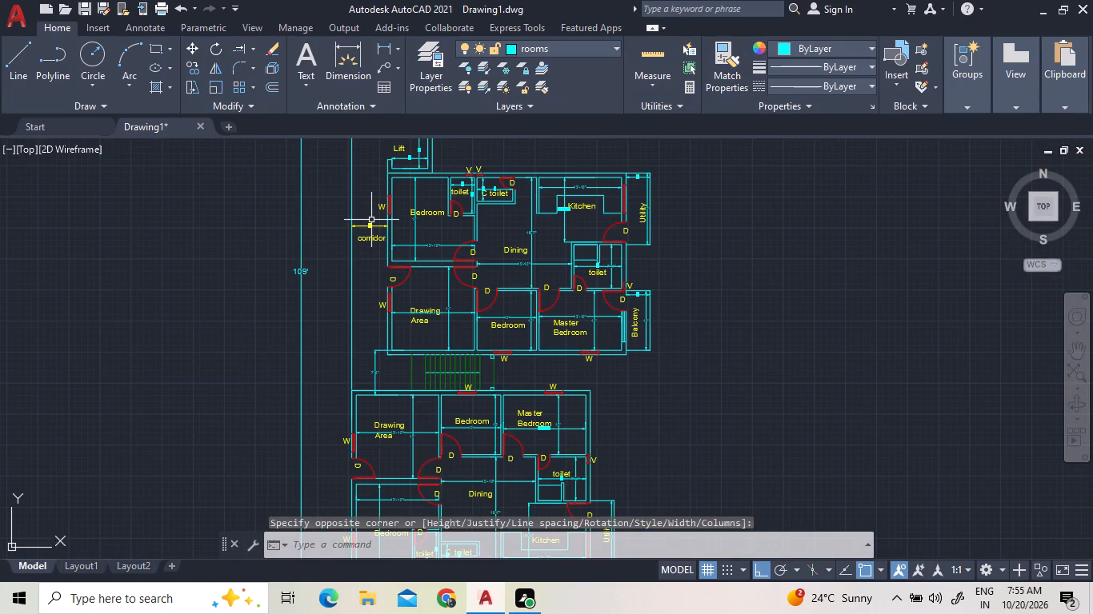
scroll(451, 405, up, 2)
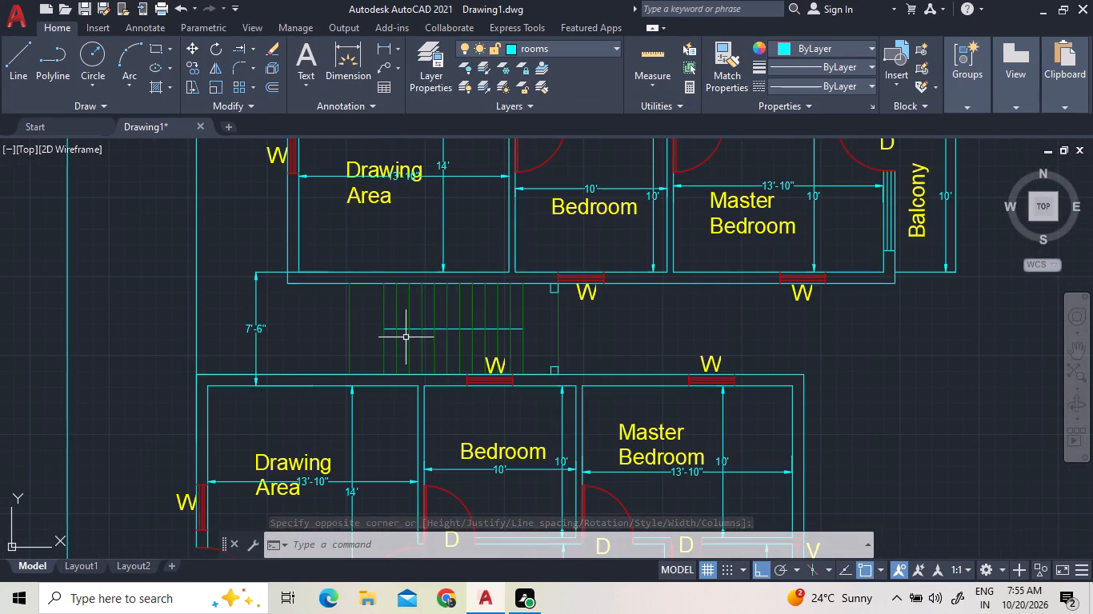
scroll(400, 321, up, 2)
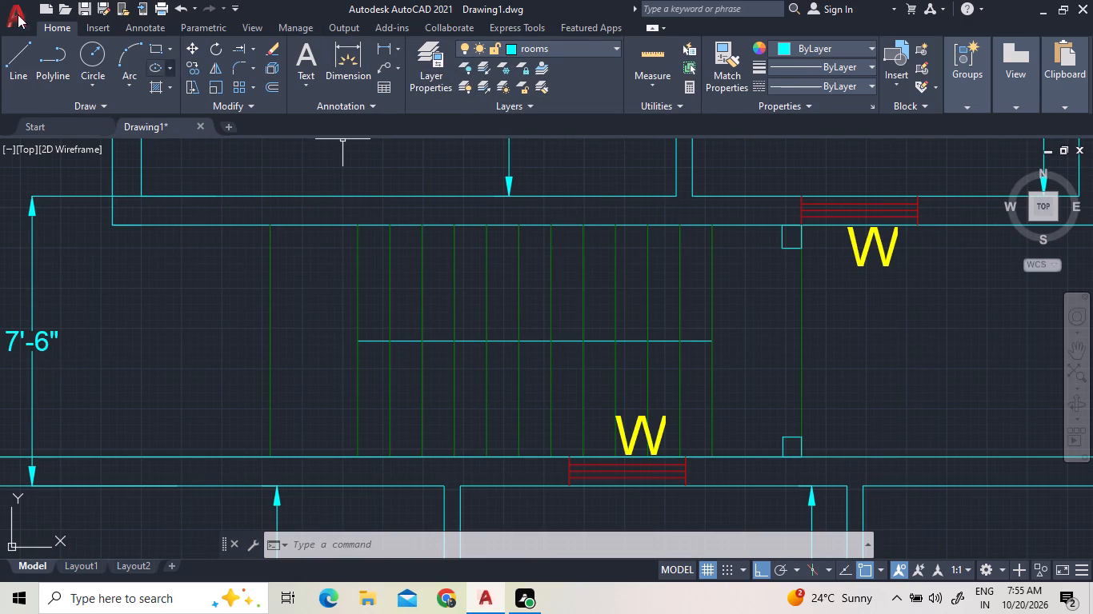
click(18, 68)
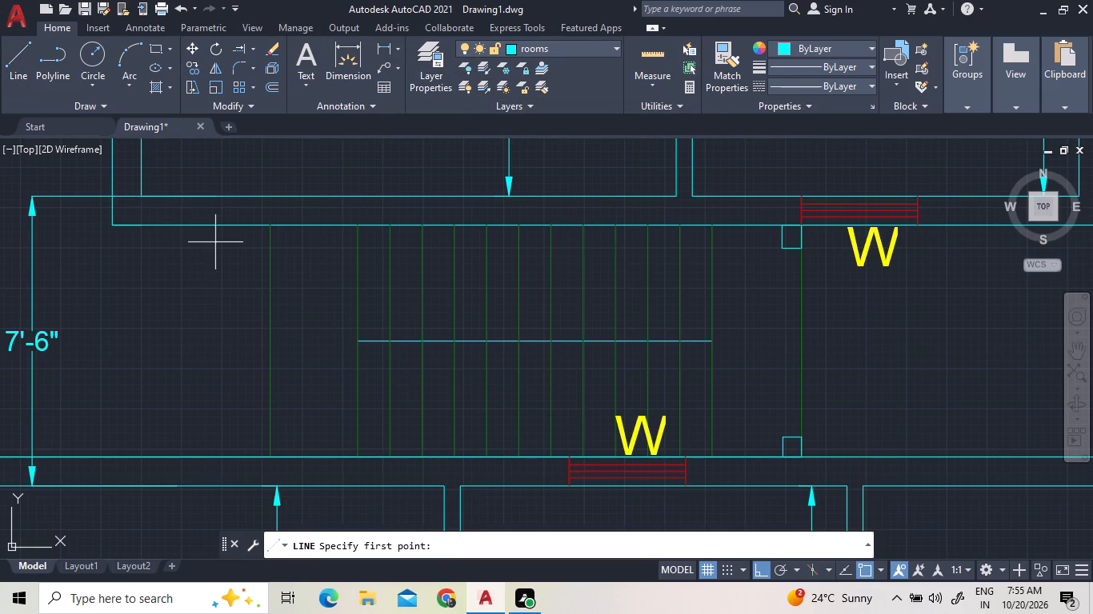
drag(346, 394, 398, 407)
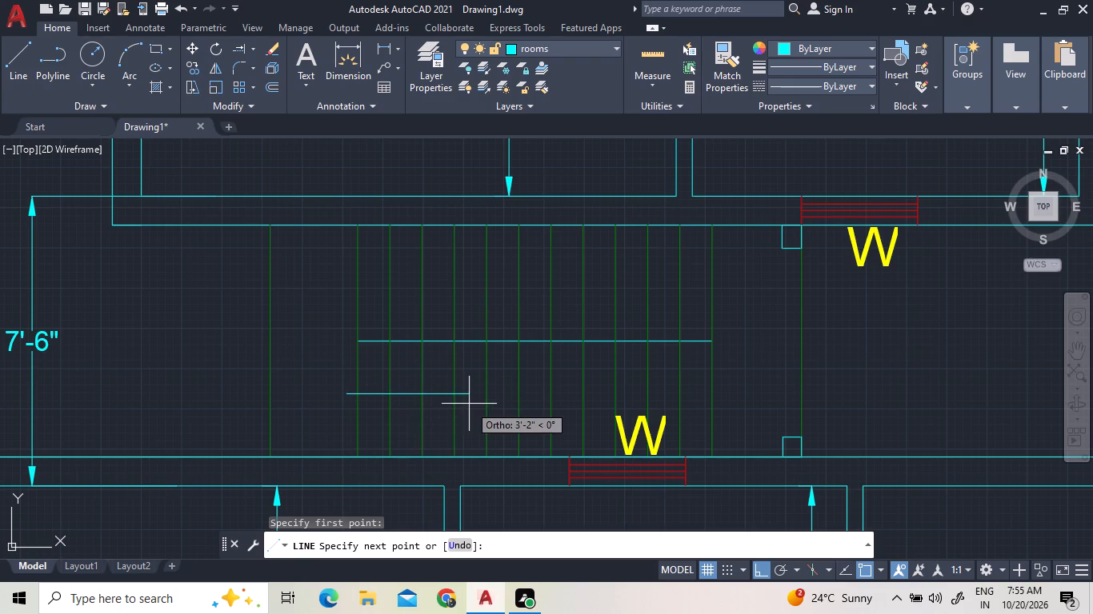
click(472, 397)
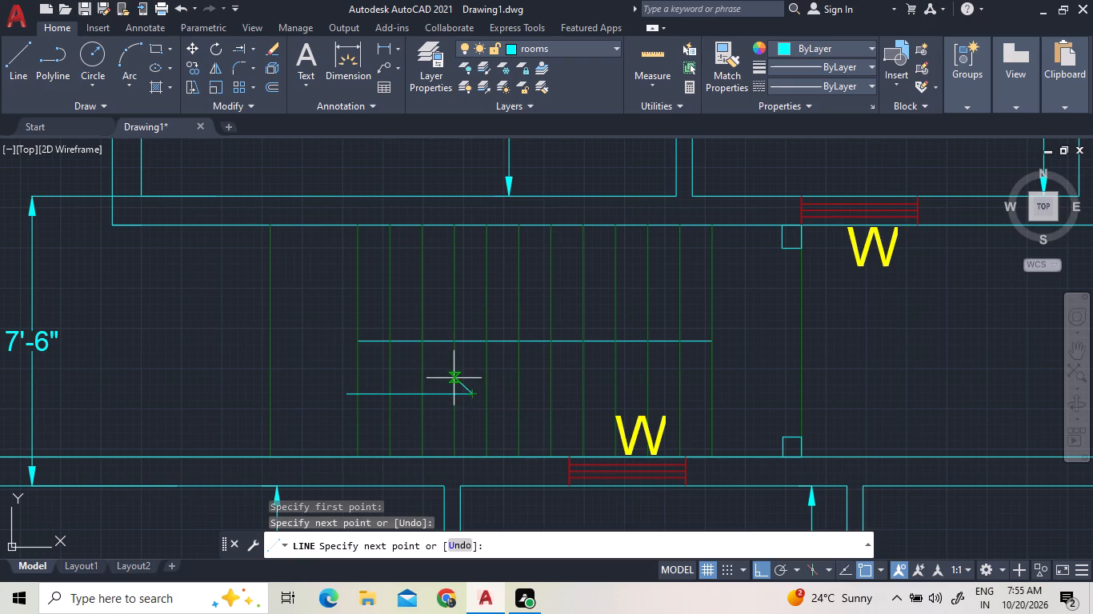
click(455, 378)
click(458, 409)
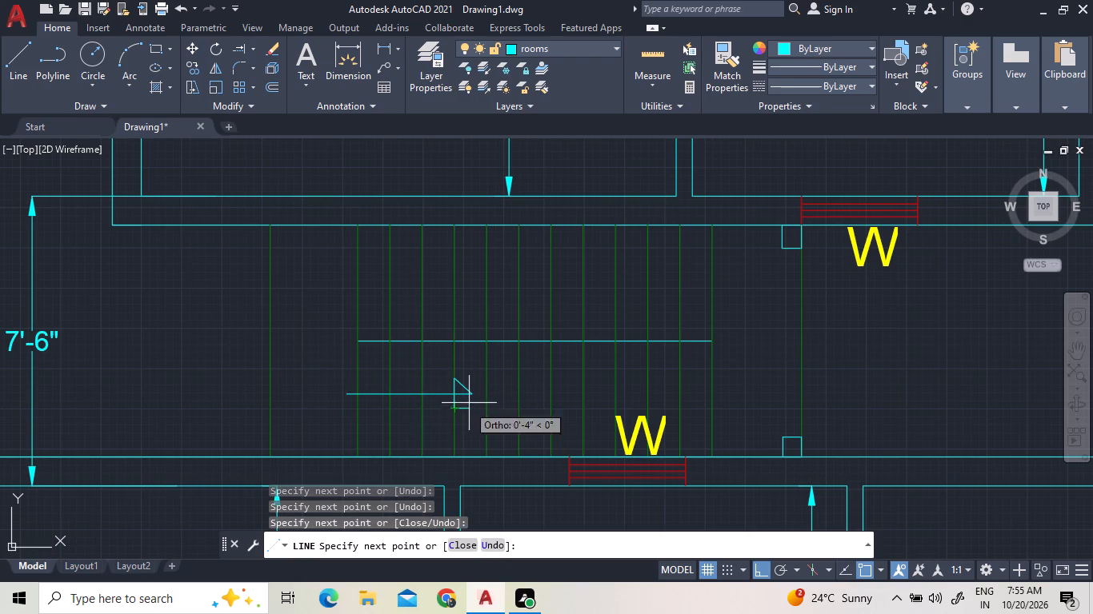
click(469, 397)
right_click(467, 378)
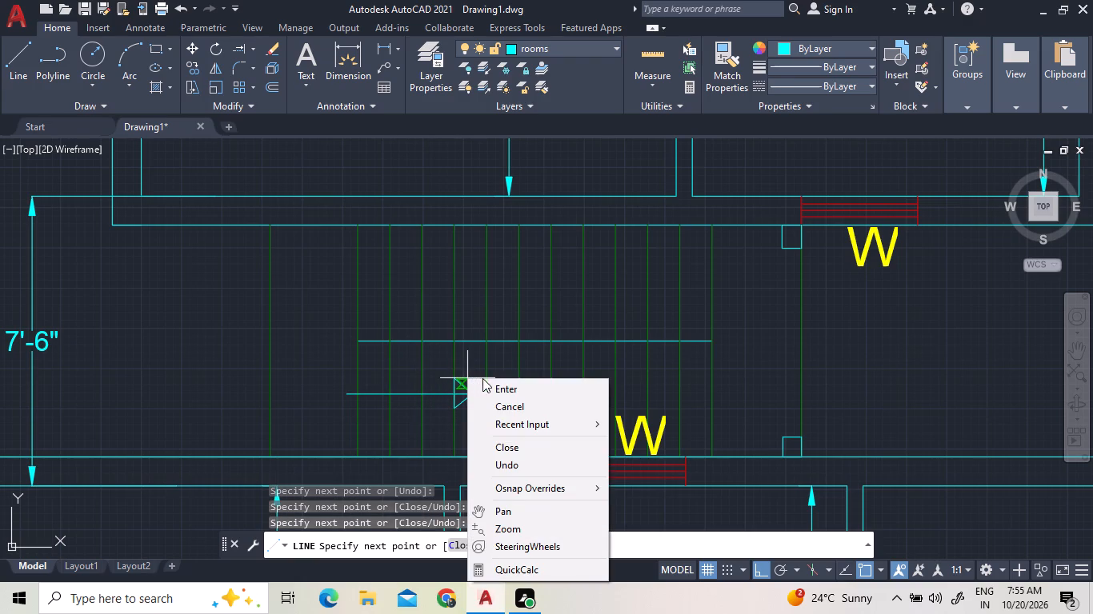
click(486, 388)
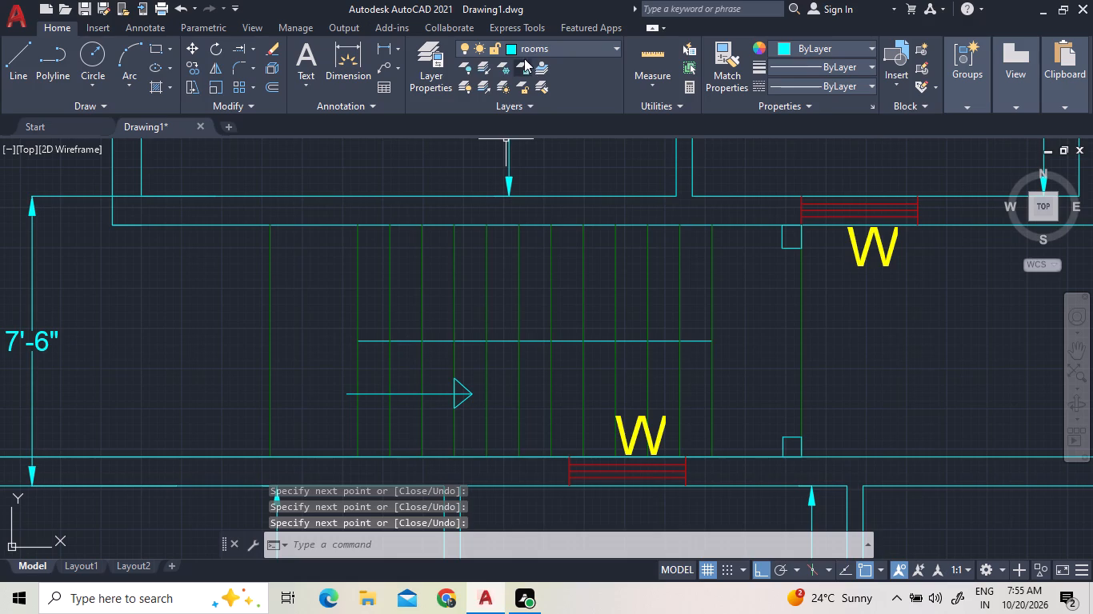
Make the text layer current and add the multiline text "UP" at 6" height just west of the staircase arrow.
click(527, 52)
click(543, 181)
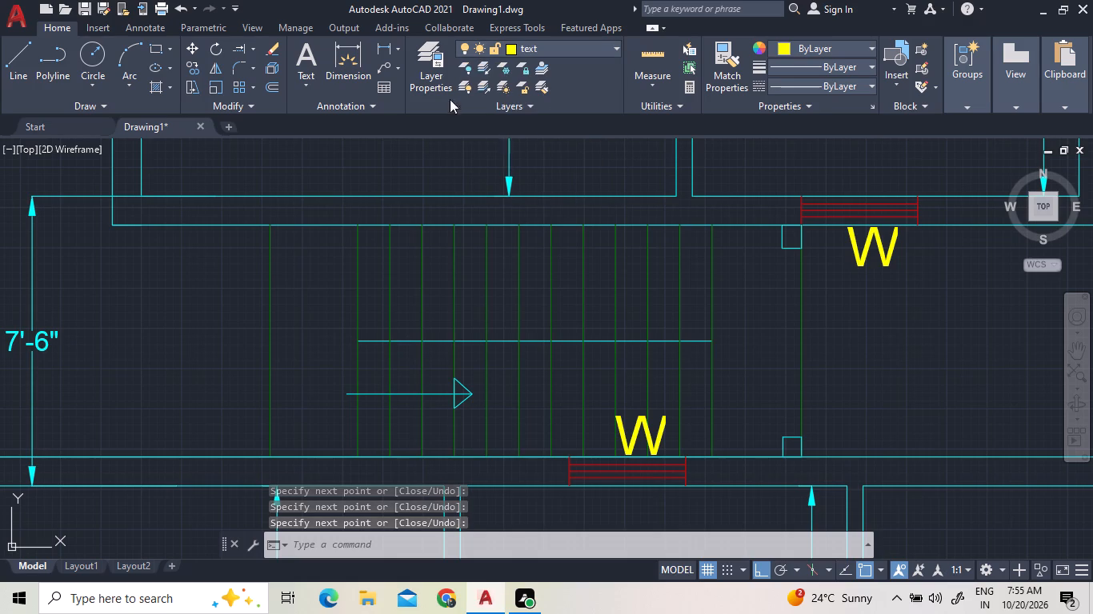
click(294, 59)
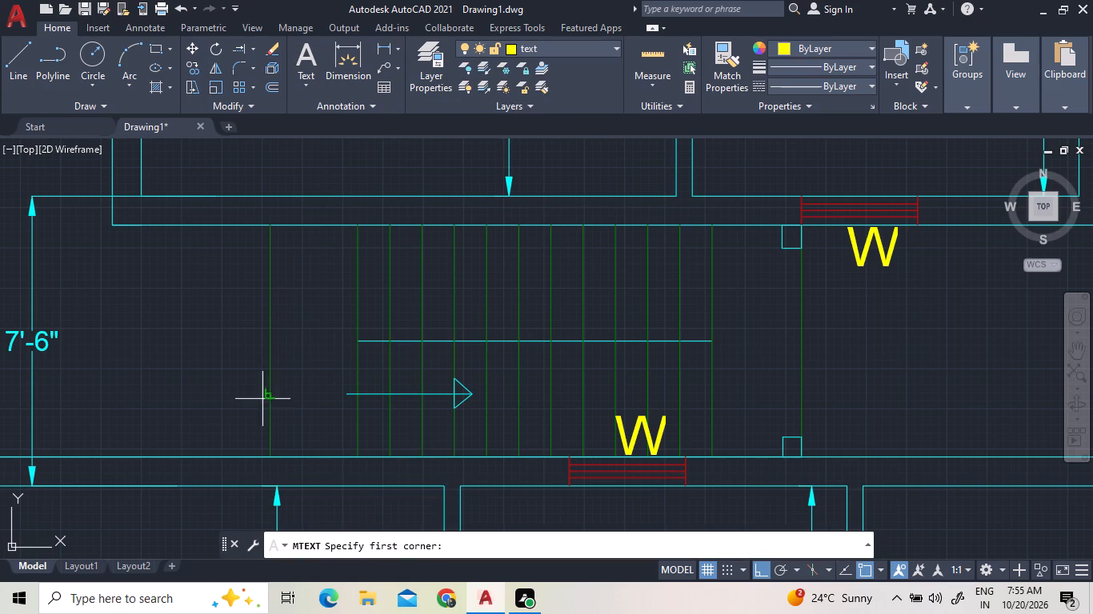
click(286, 385)
click(307, 415)
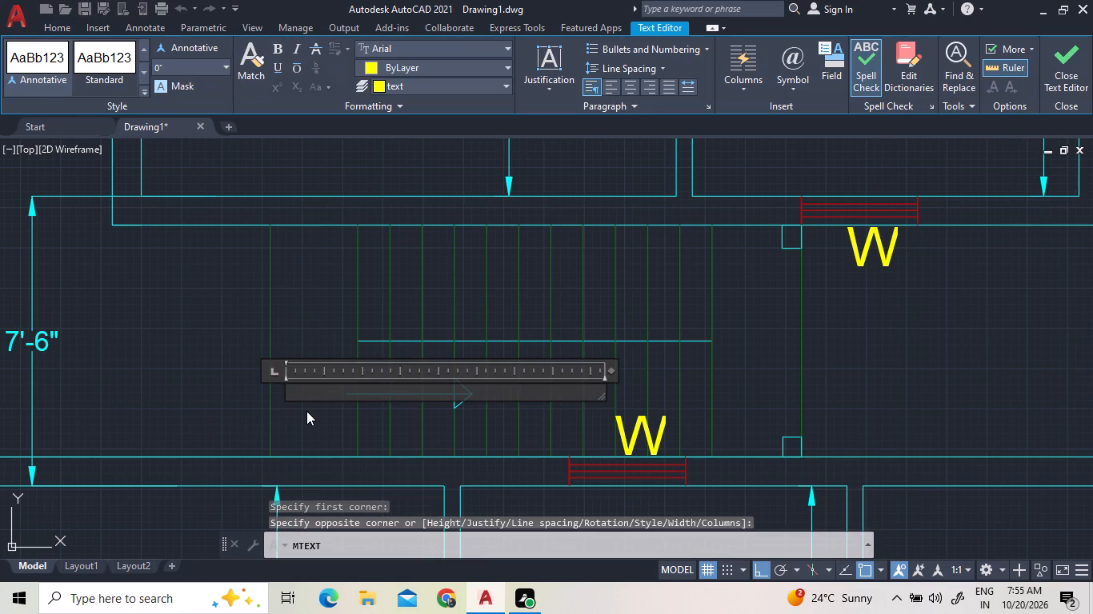
key(u)
key(p)
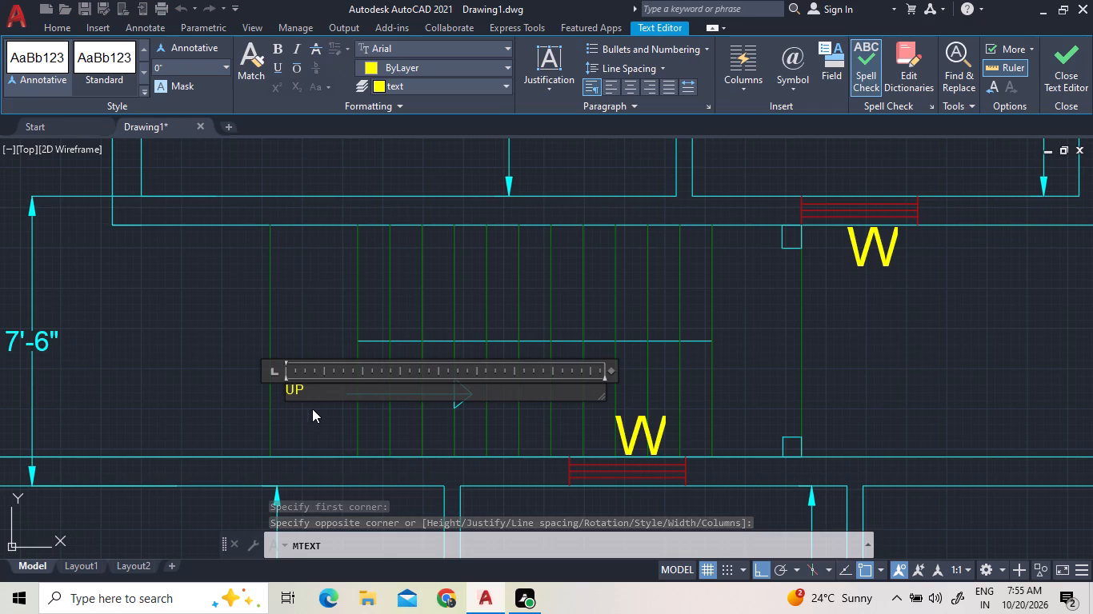
triple_click(328, 393)
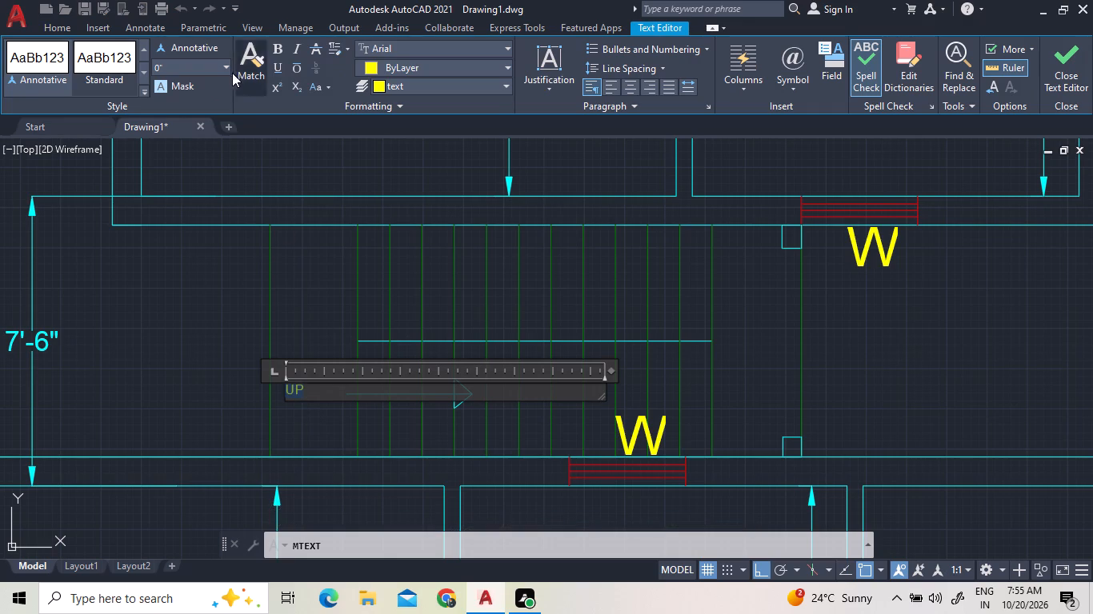
click(230, 70)
click(217, 89)
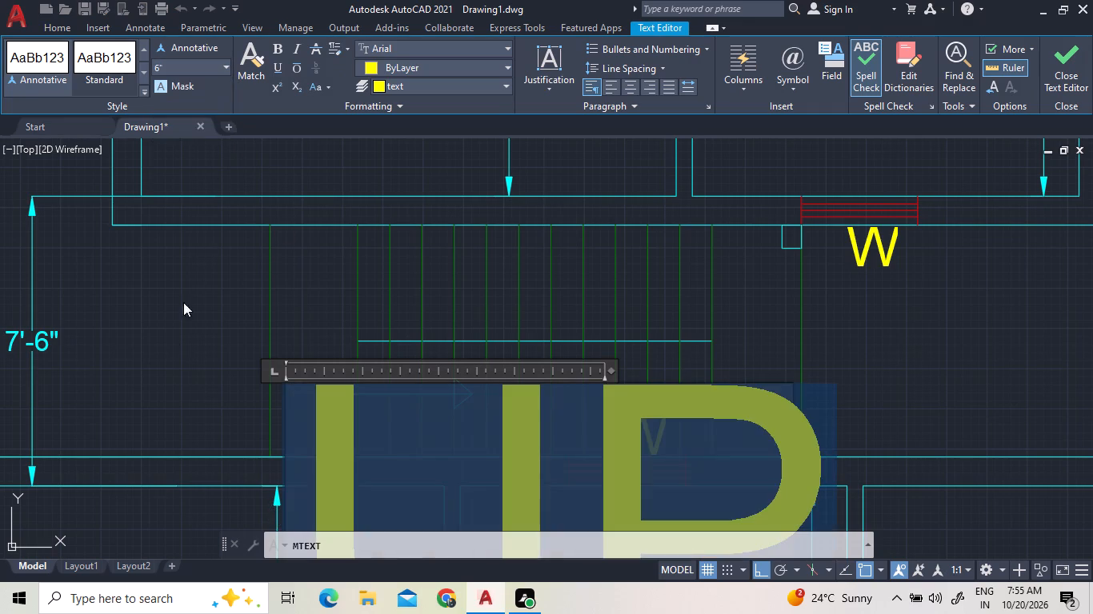
click(170, 335)
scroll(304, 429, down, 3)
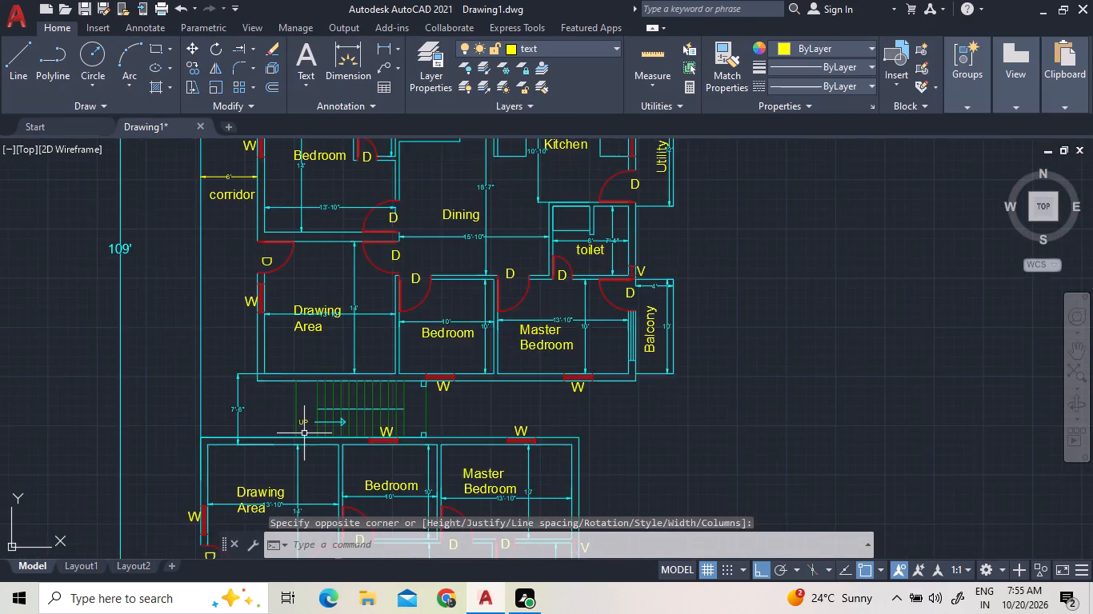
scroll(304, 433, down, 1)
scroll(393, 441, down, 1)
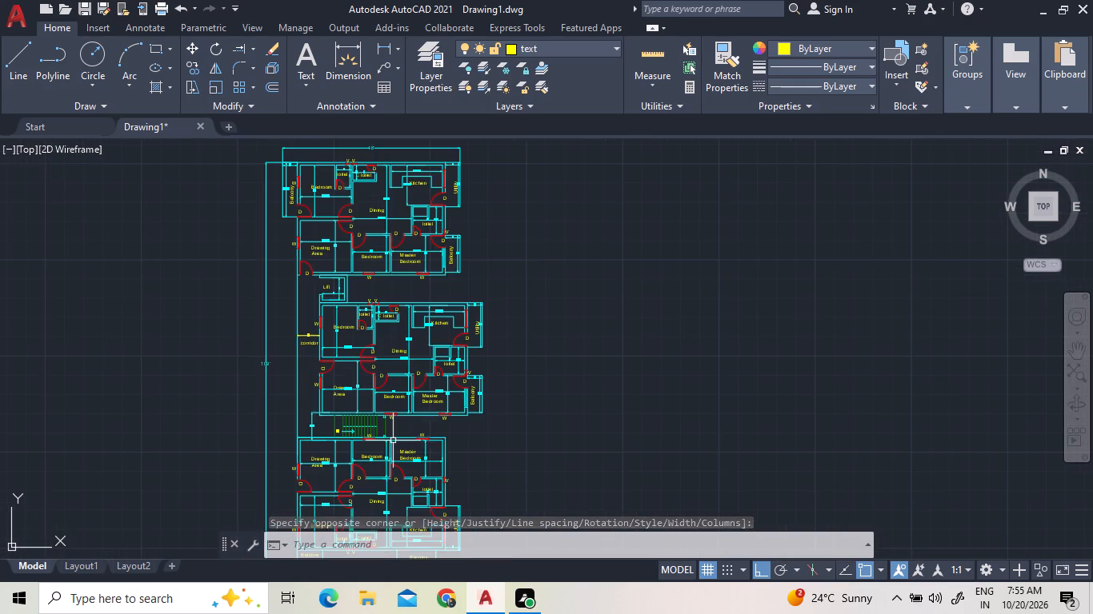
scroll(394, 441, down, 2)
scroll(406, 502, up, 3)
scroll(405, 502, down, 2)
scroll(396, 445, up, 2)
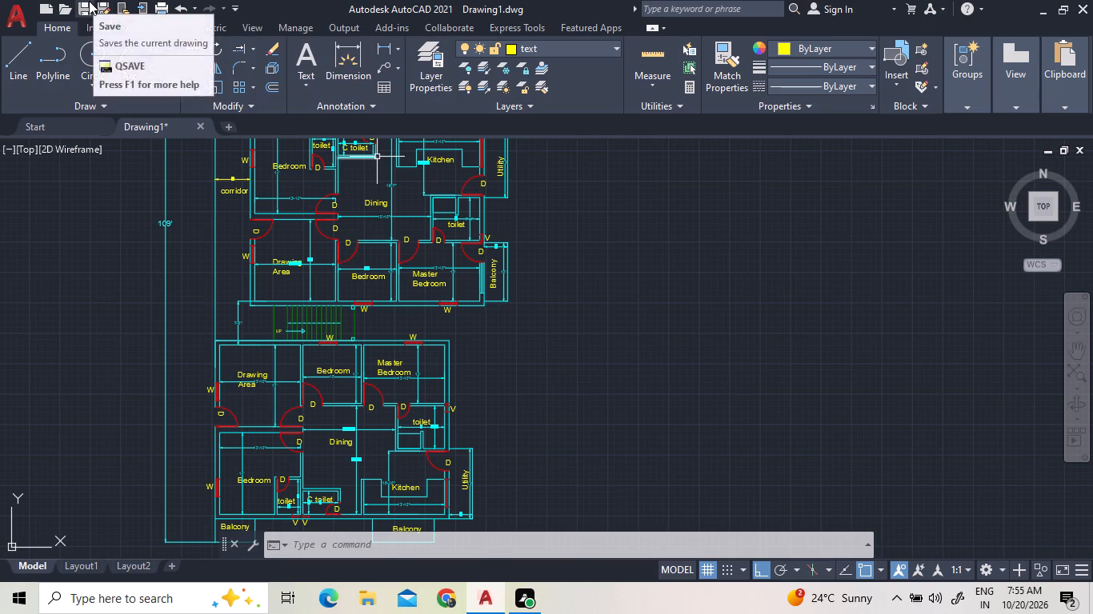
Save the drawing as "20 OCT 8 AM" in the AUTOCAD folder on New Volume (H:).
click(89, 1)
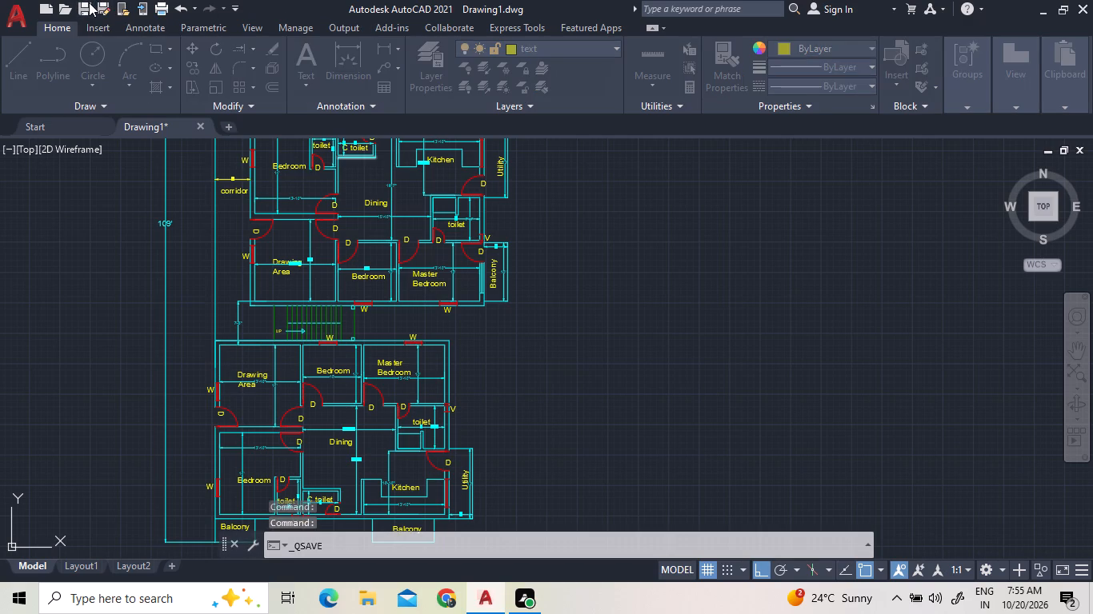
click(485, 122)
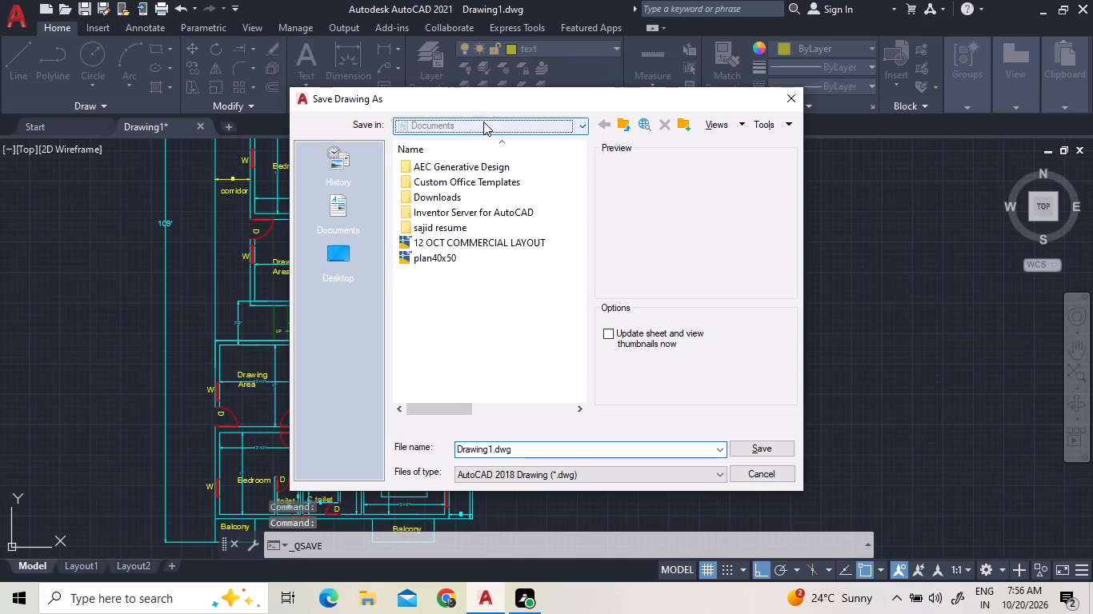
click(498, 231)
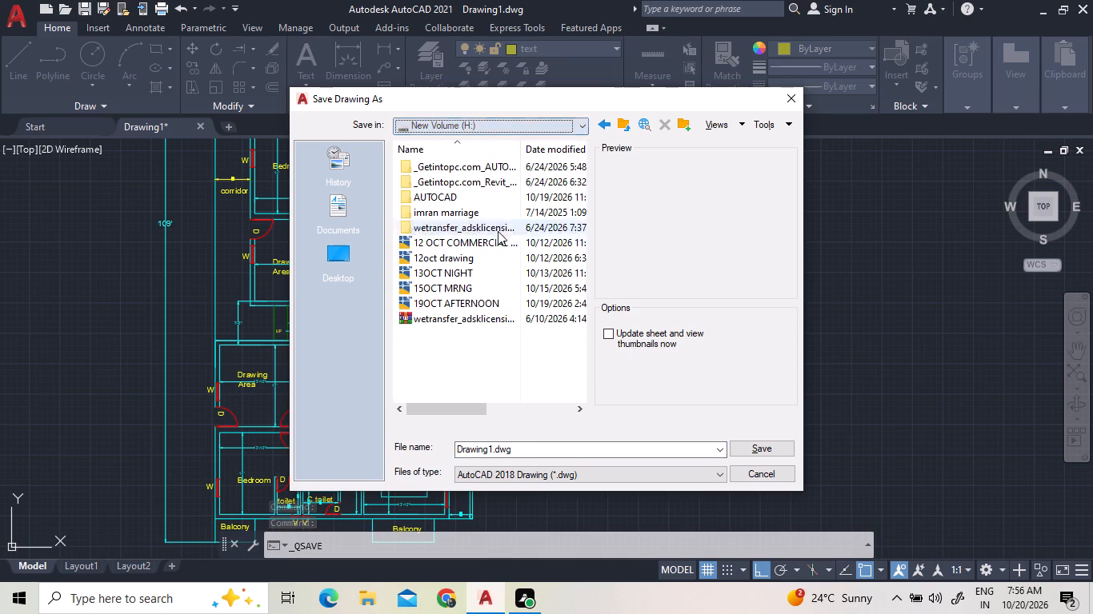
double_click(464, 193)
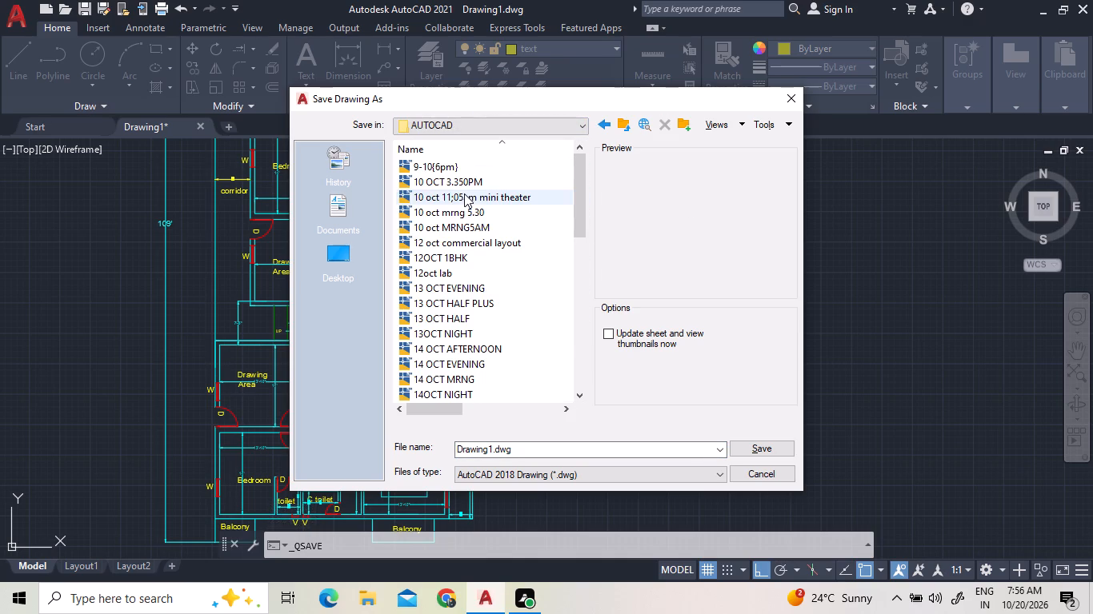
double_click(514, 450)
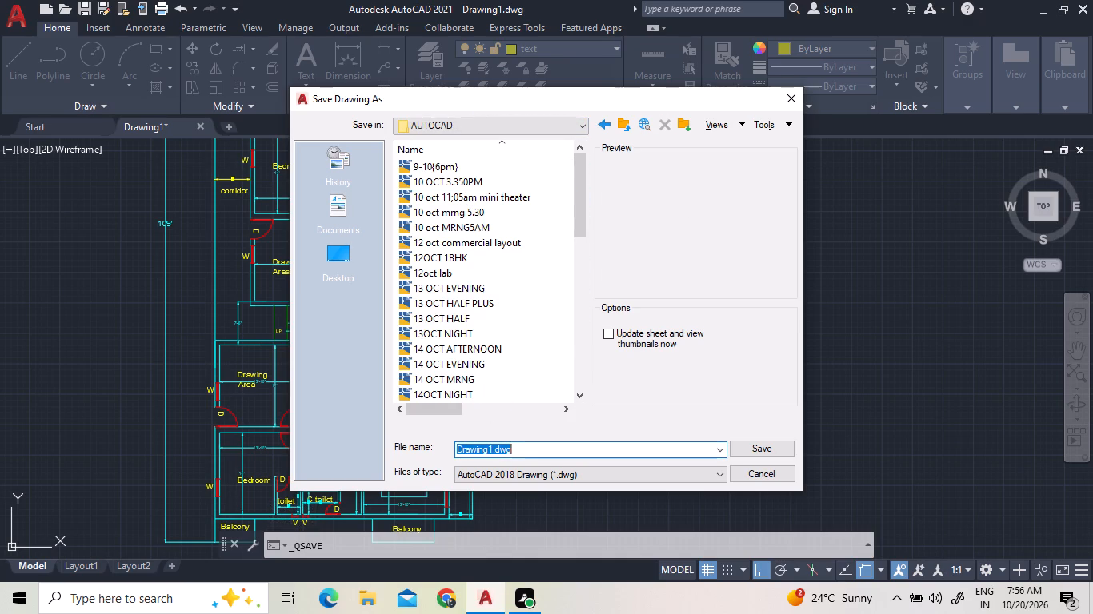
text(20)
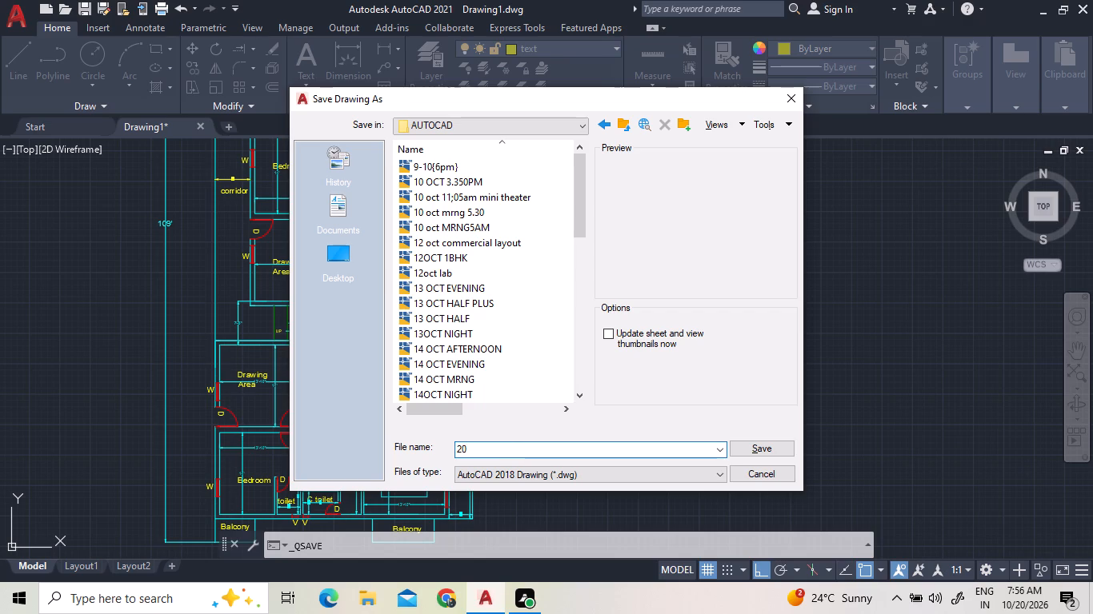
key(space)
text(OCT)
key(space)
key(3)
key(BackSpace)
text(8 AM)
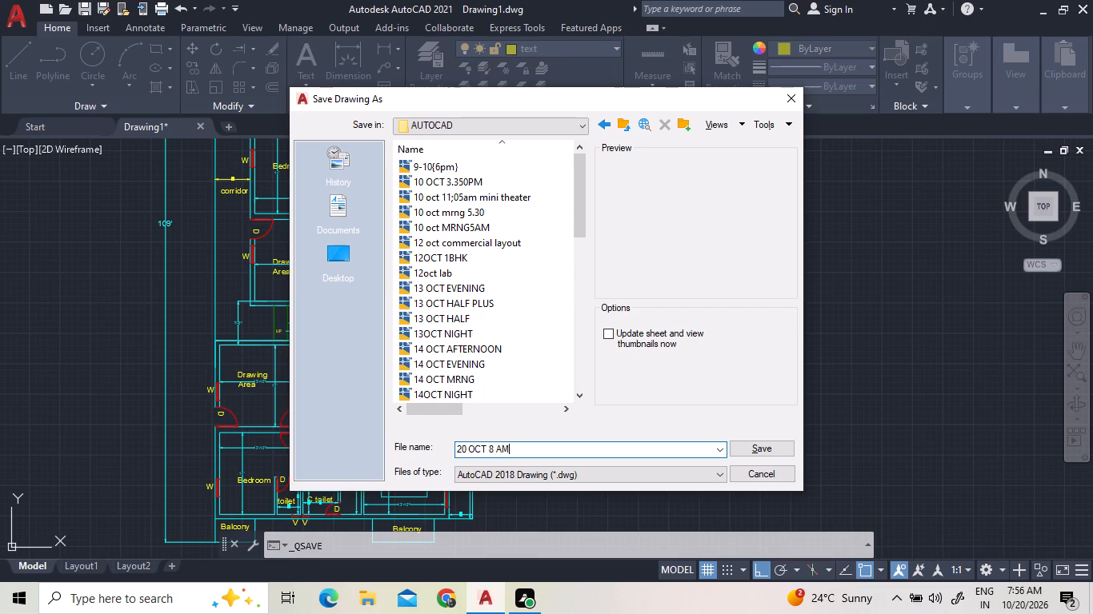
click(776, 452)
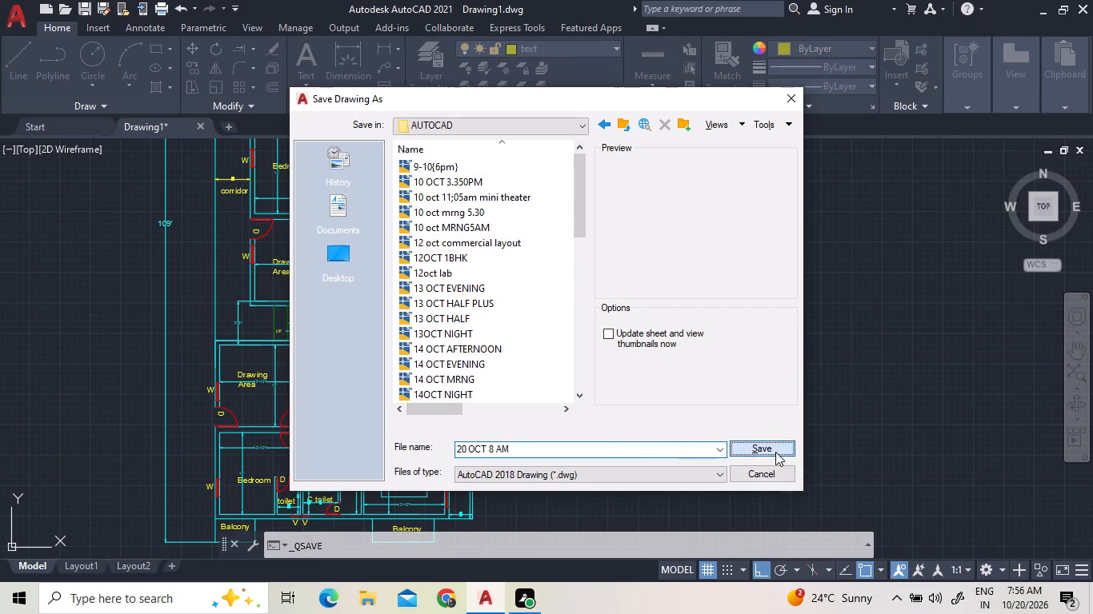